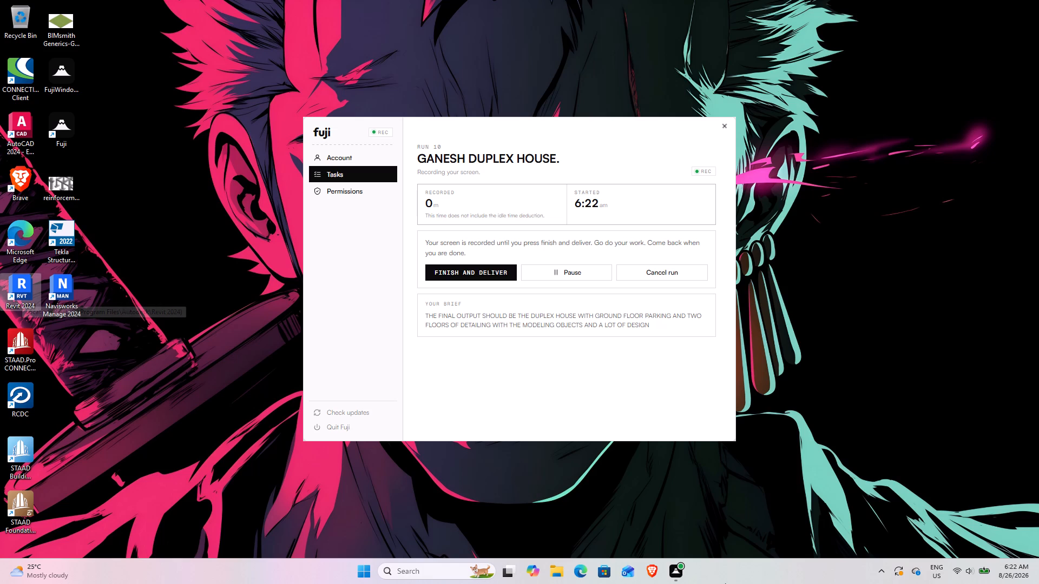
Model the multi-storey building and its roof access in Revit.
Lower the screen brightness.
left_click(988, 576)
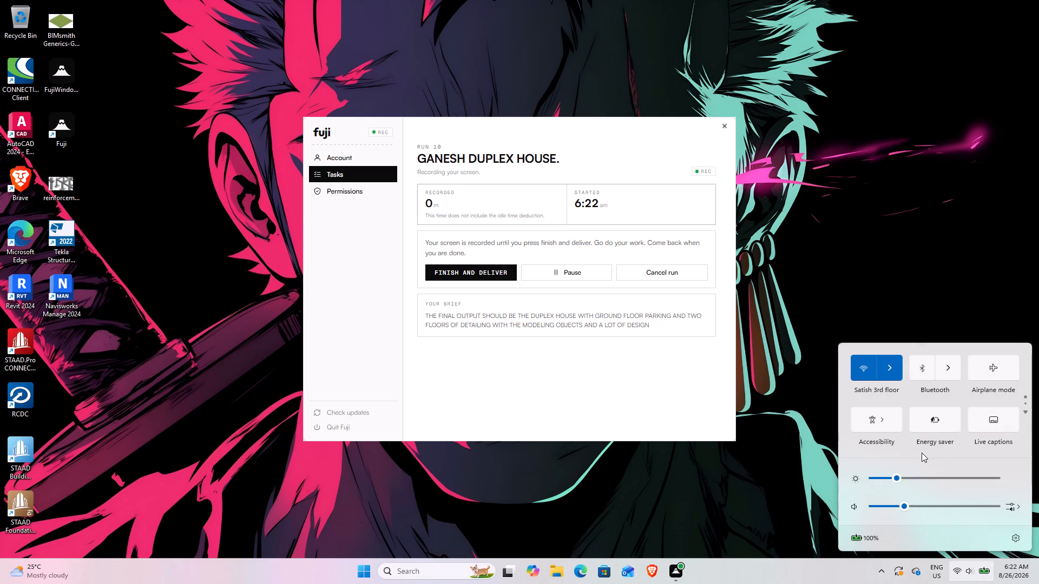
left_click(886, 479)
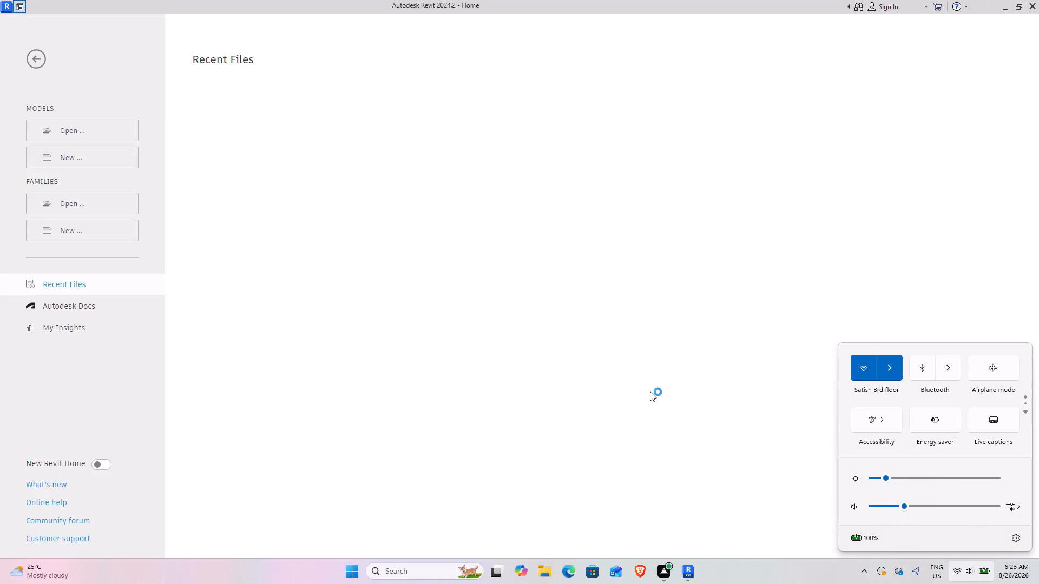
left_click(618, 373)
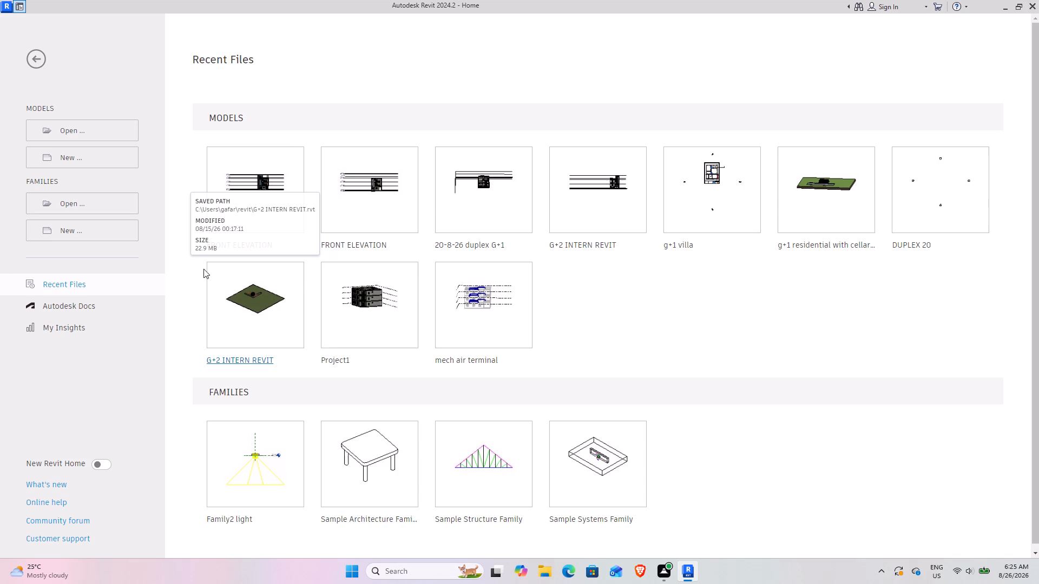
Create a new project from the English-Imperial template default.rte.
left_click(86, 154)
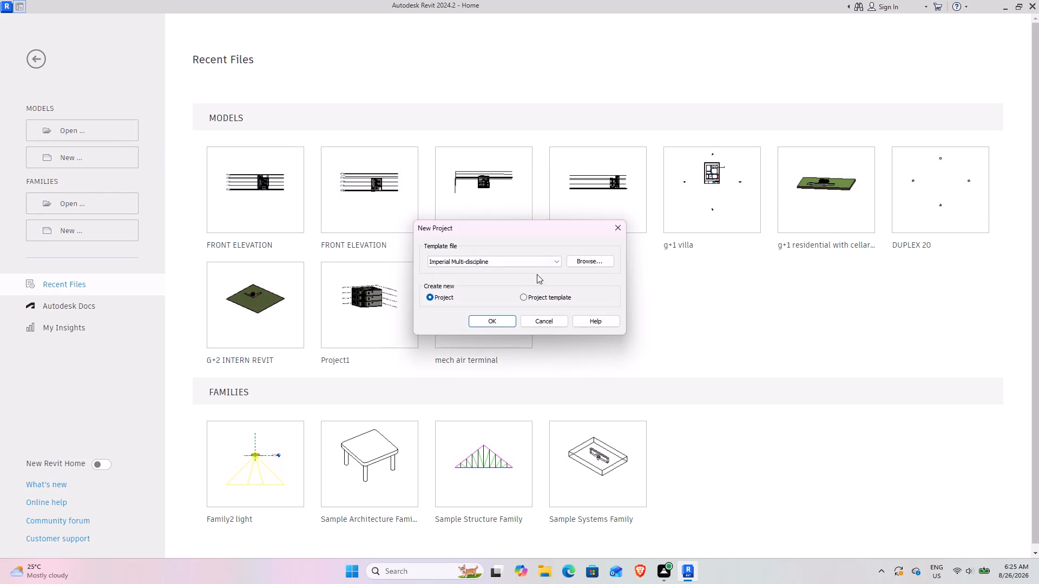
left_click(583, 264)
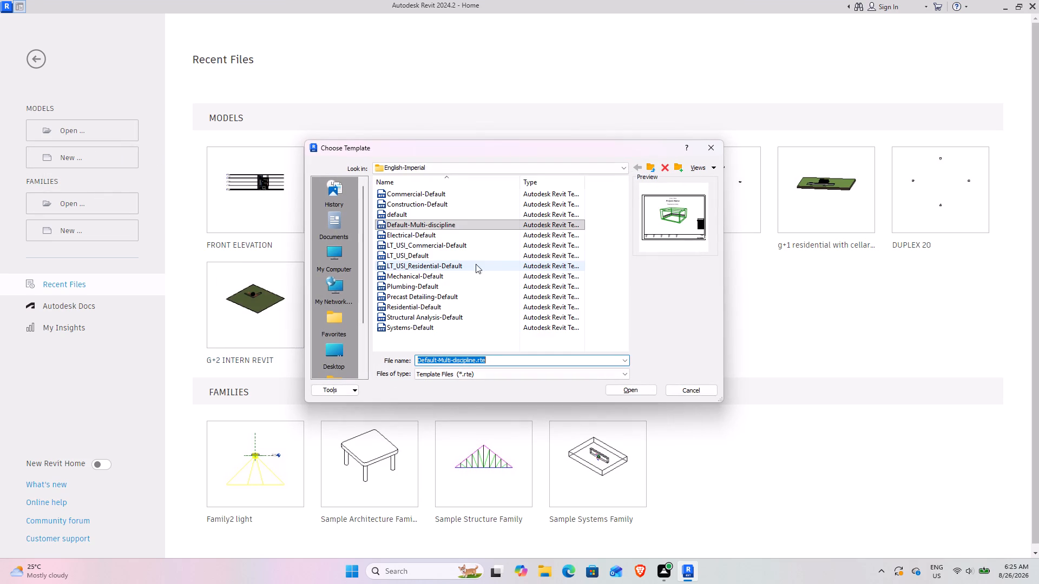
left_click(439, 213)
left_click(642, 386)
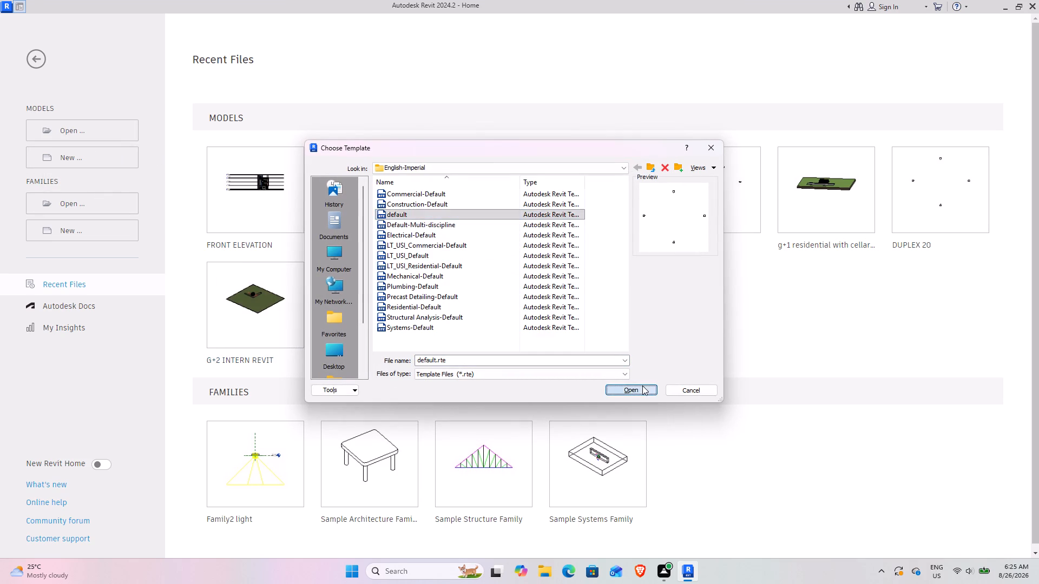
left_click(487, 323)
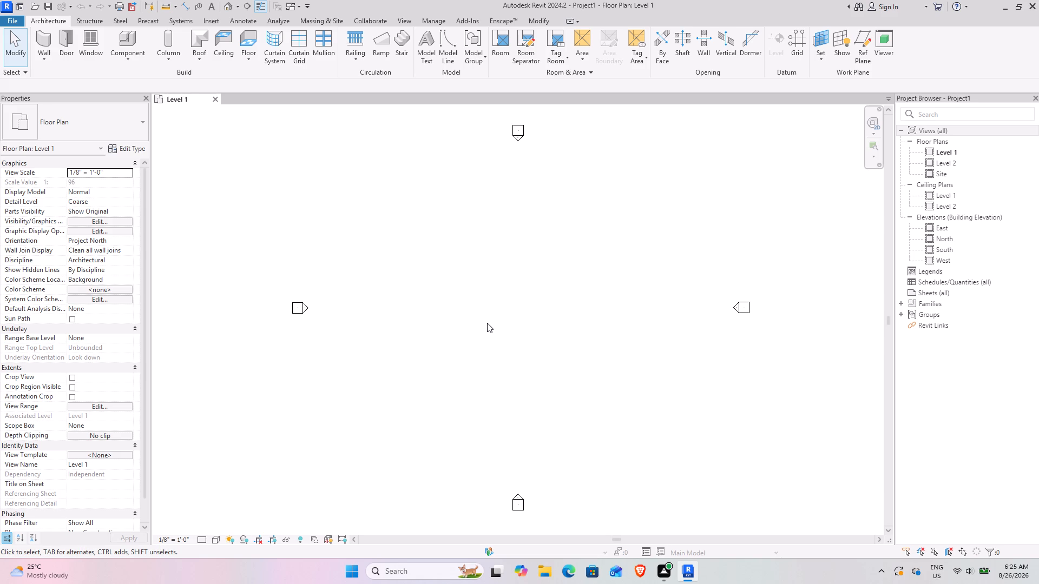
Open the North building elevation view.
scroll(477, 259, "down", 2)
double_click(952, 237)
left_click_drag(833, 448, 764, 397)
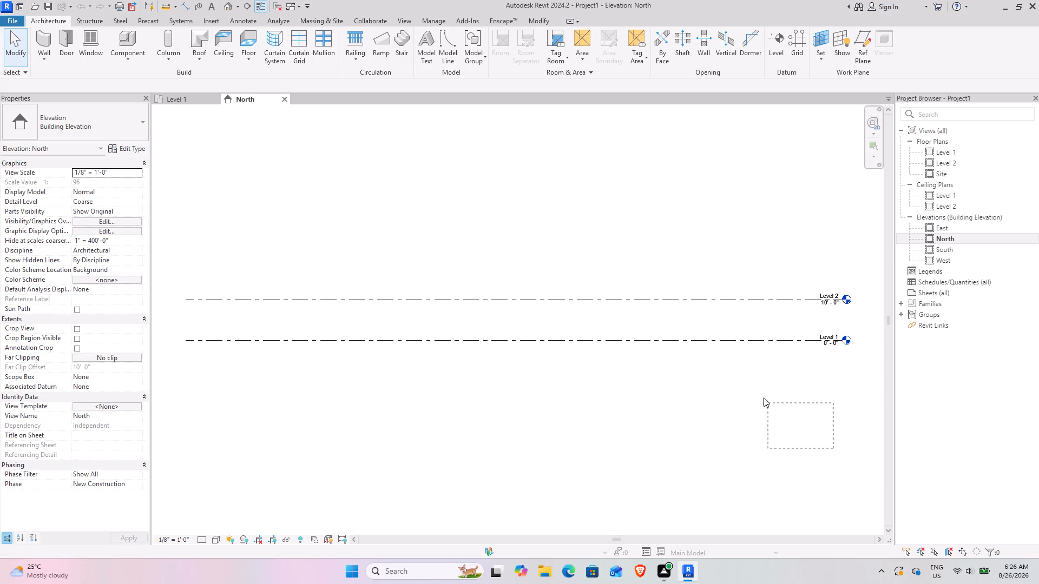
left_click_drag(764, 397, 749, 382)
left_click(749, 382)
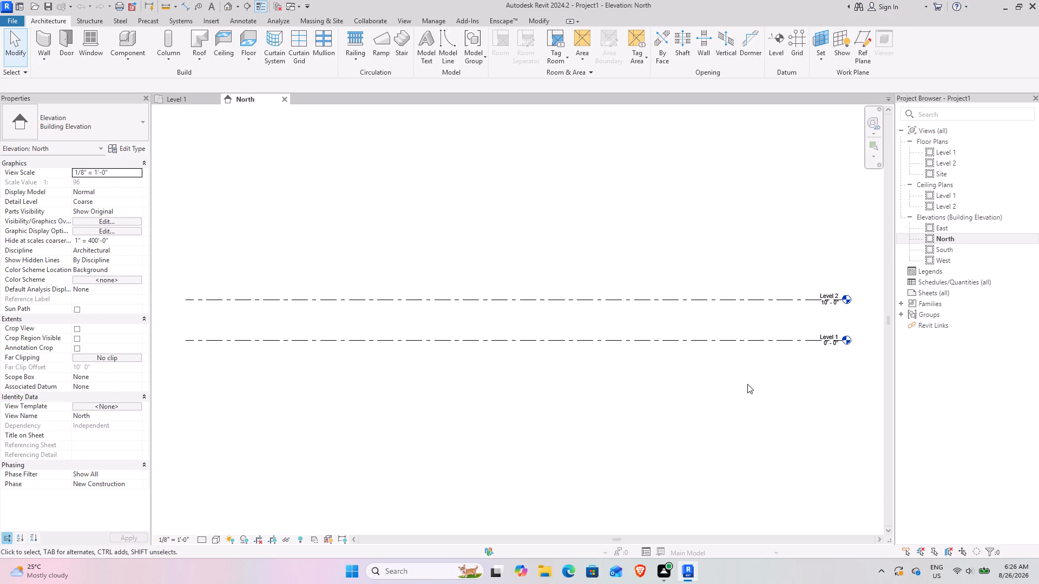
Rename Level 1 as DRIVE LVL and rename its corresponding views as well.
scroll(840, 303, "up", 3)
middle_click_drag(819, 297, 813, 296)
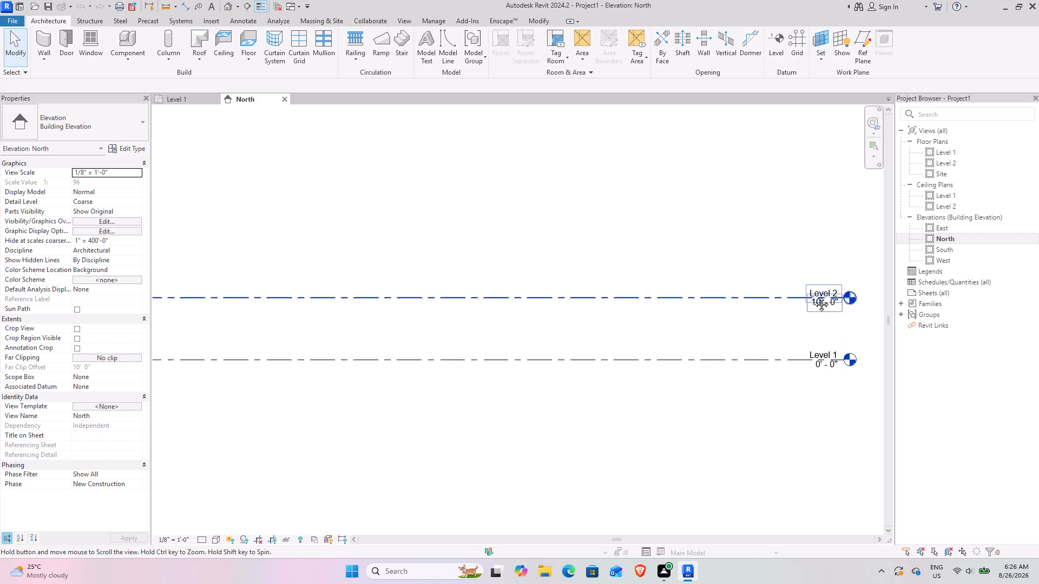
middle_click_drag(813, 296, 650, 316)
scroll(672, 370, "up", 4)
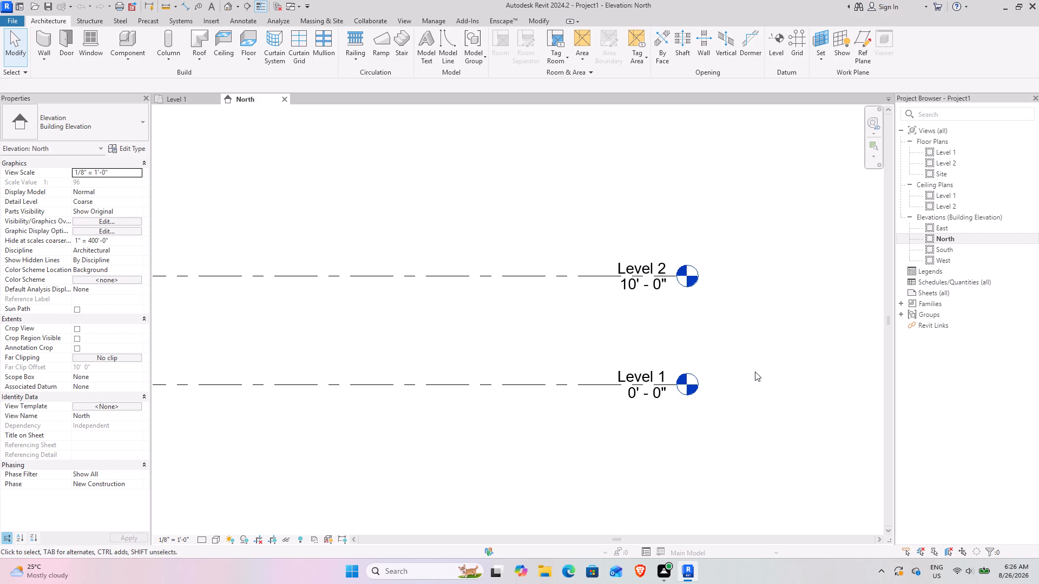
left_click(639, 366)
left_click(639, 366)
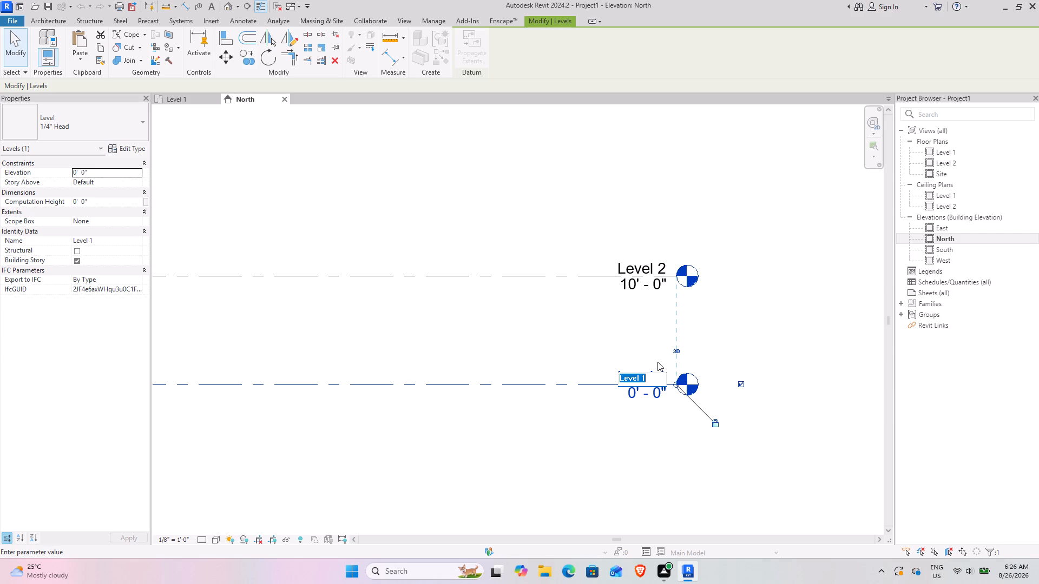
key("d")
type("RI")
type("VE LI")
key("BackSpace")
type("VE")
key("BackSpace")
key("l")
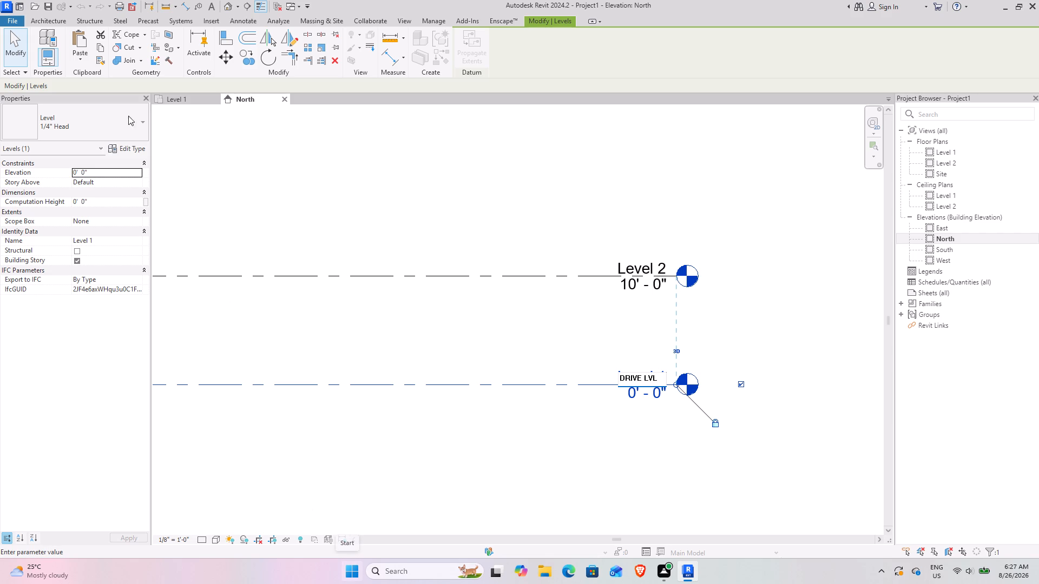
left_click(560, 351)
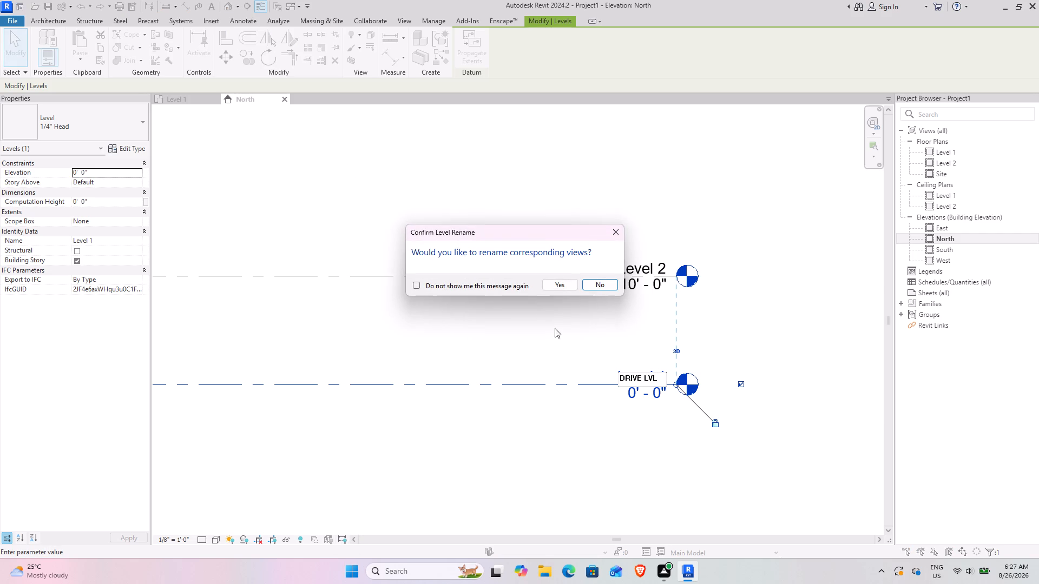
left_click(557, 286)
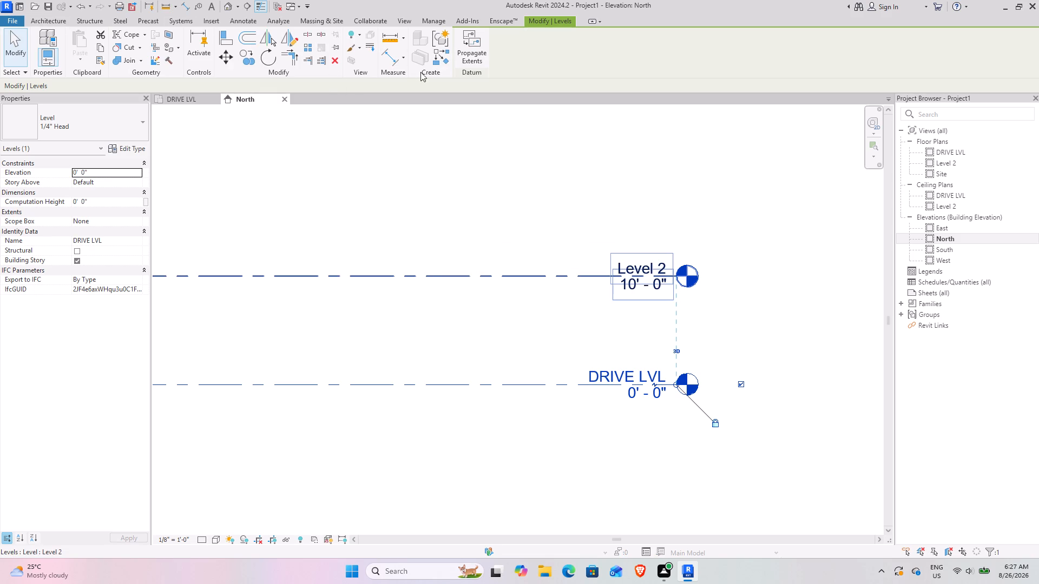
Add a new level 1' 6" below DRIVE LVL by picking that level line with an offset.
left_click(443, 58)
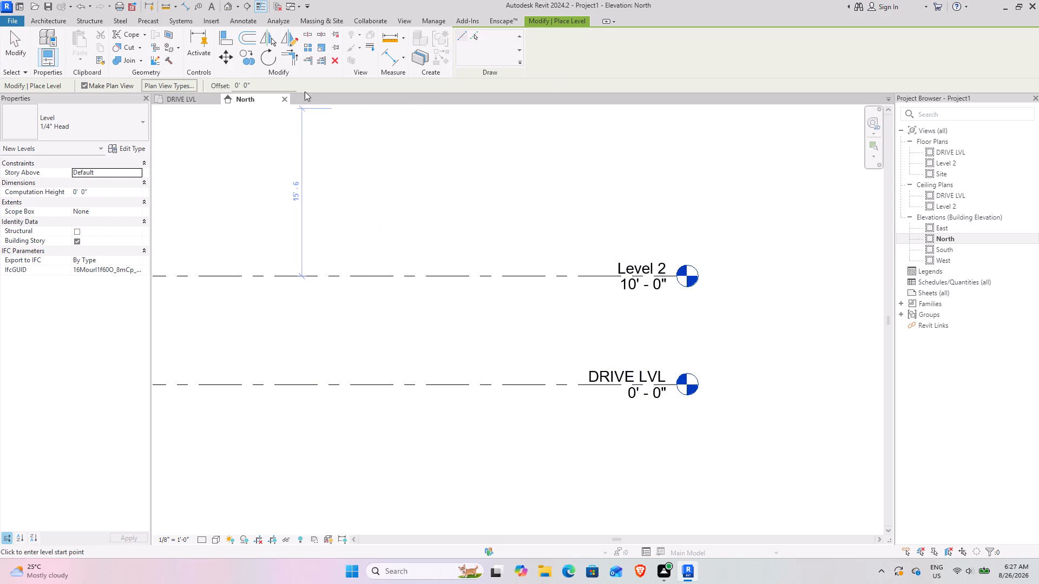
left_click(261, 86)
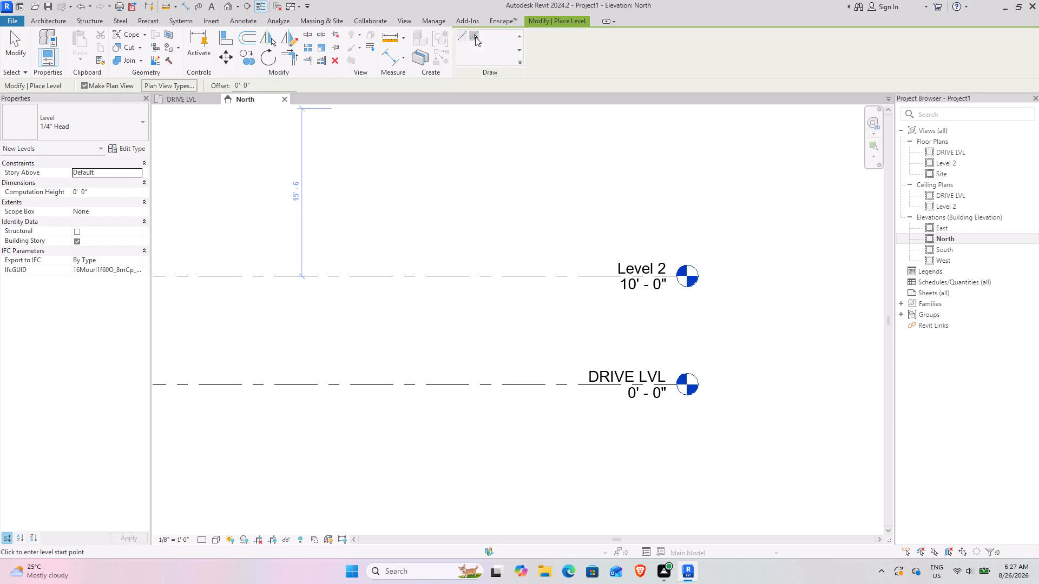
left_click(475, 37)
left_click_drag(249, 85, 151, 85)
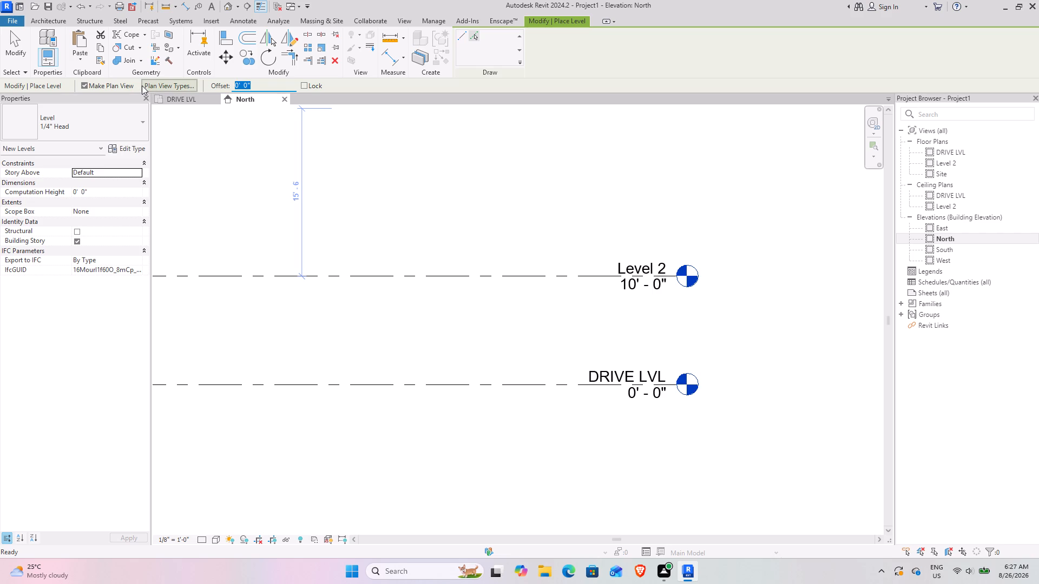
type("1.5")
key("apostrophe")
key("Return")
left_click(555, 389)
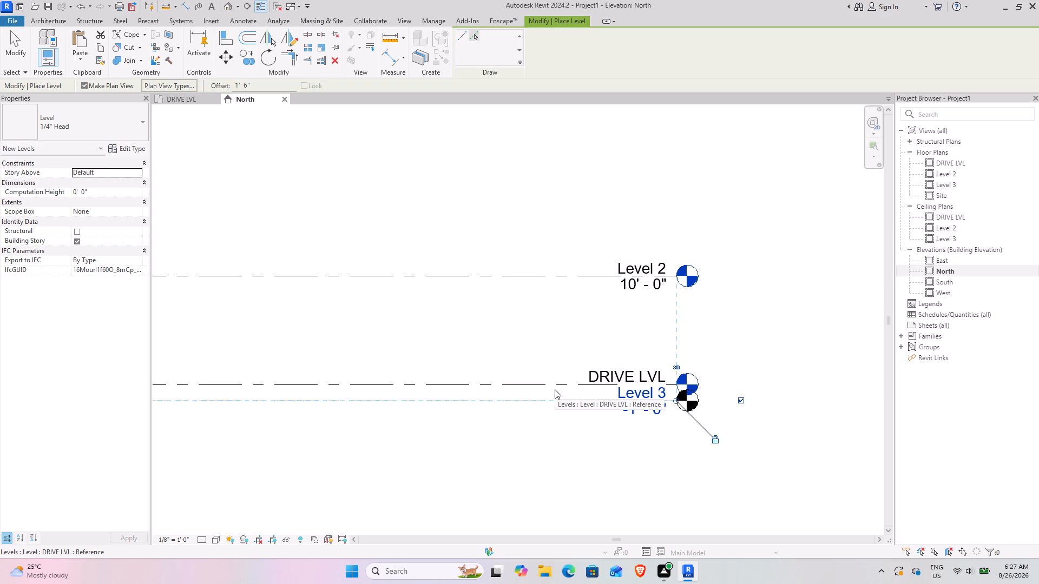
key("Escape")
key("Escape")
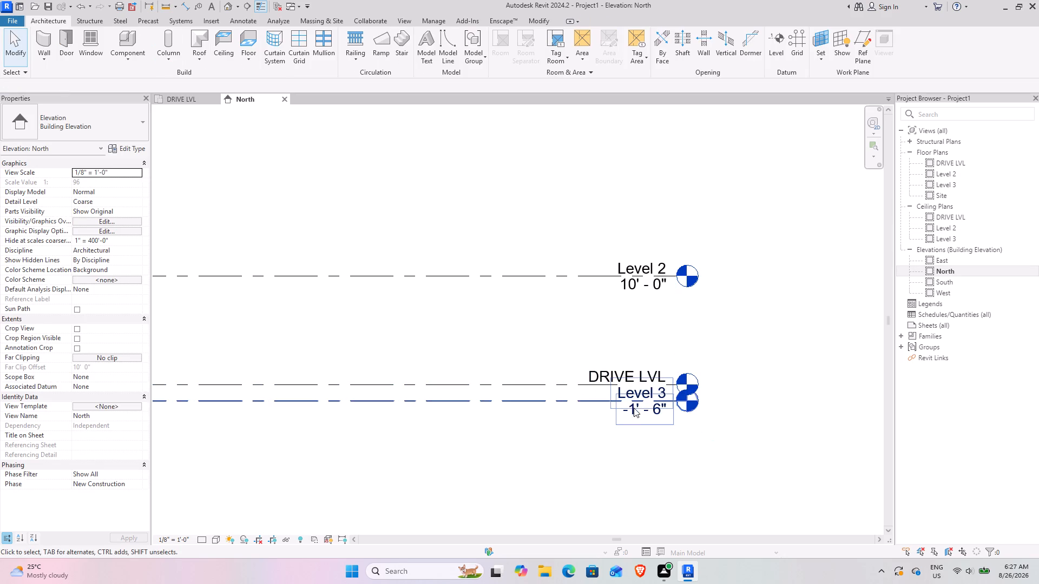
Rename the new level below DRIVE LVL as ROAD LVL, including its corresponding views.
left_click(632, 409)
left_click(636, 391)
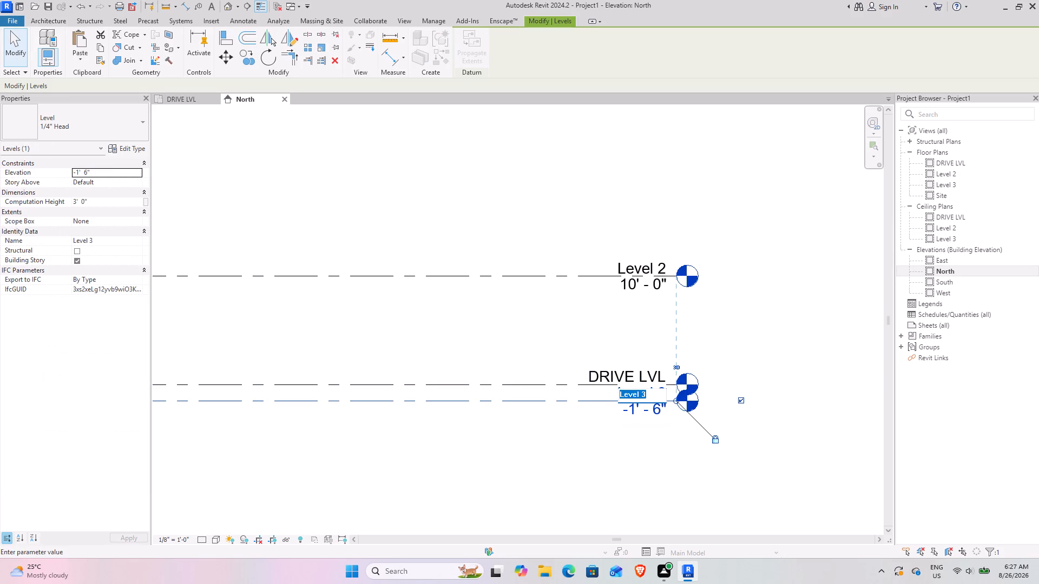
type("ROAD LEVEL")
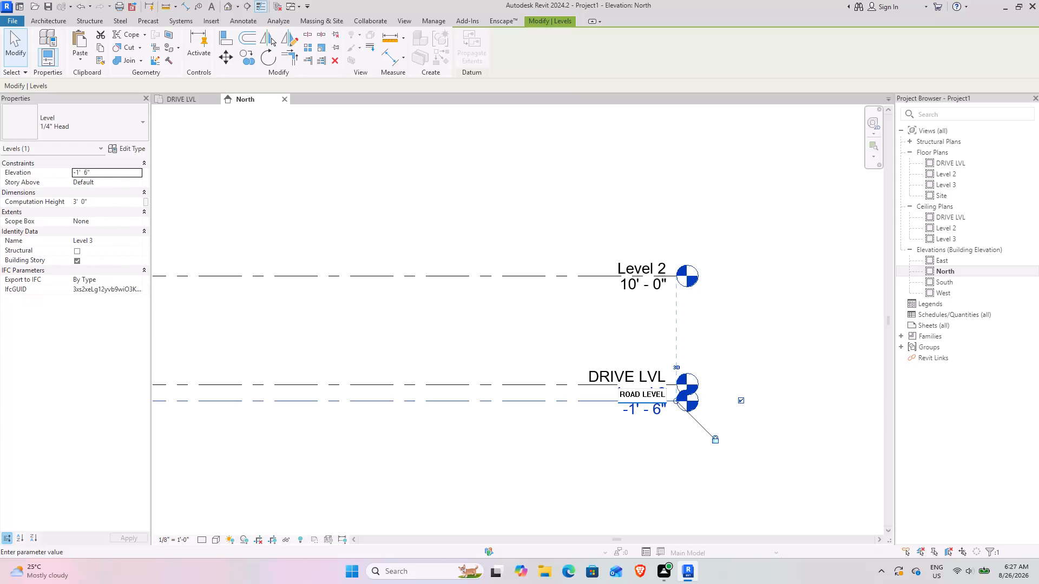
key("BackSpace")
key("BackSpace")
key("BackSpace")
key("BackSpace")
type("VL")
left_click(591, 449)
left_click(569, 287)
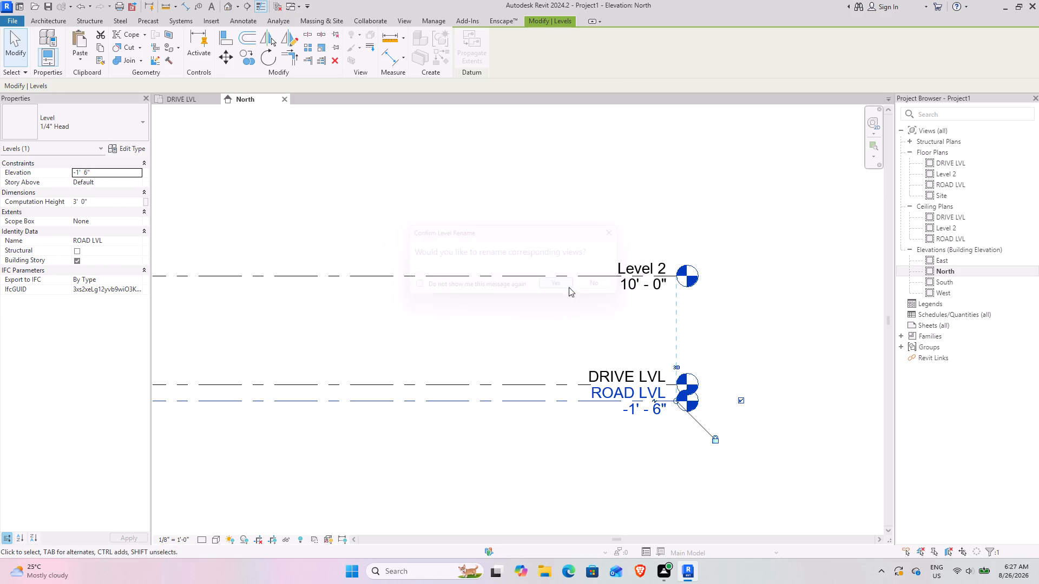
Set the elevation of Level 2 to 11' 6".
left_click(647, 295)
left_click(646, 294)
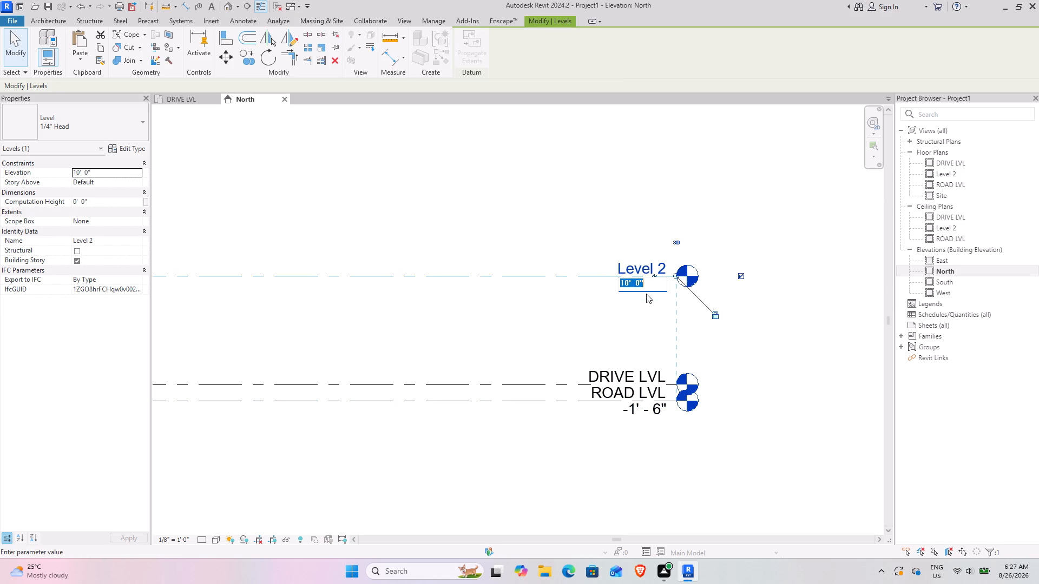
type("11")
type("'6")
key("shift+quotedbl")
key("Return")
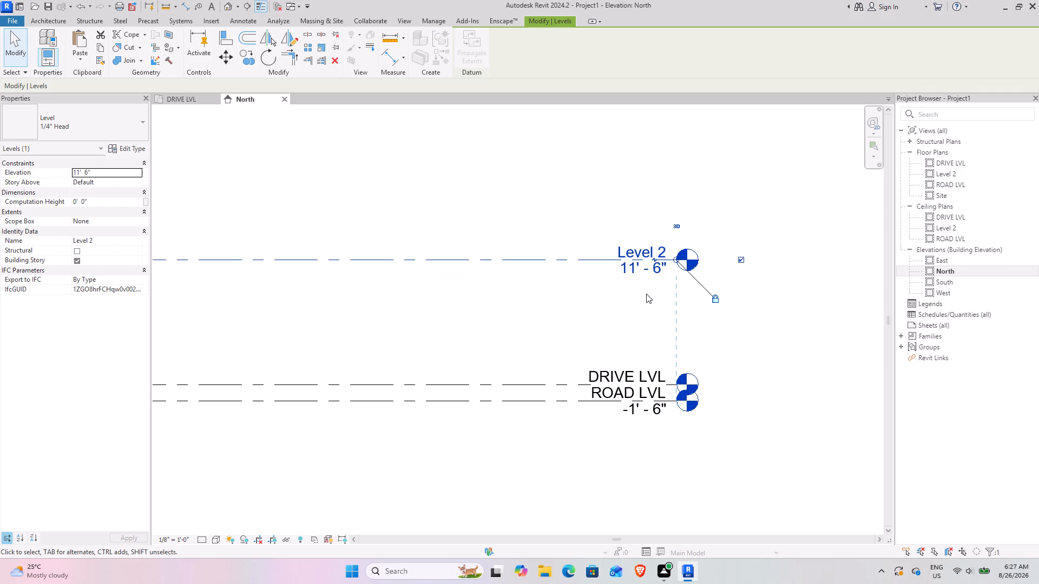
Add two new levels above Level 2 by picking level lines, each offset 11' 6" from the one below.
left_click(440, 54)
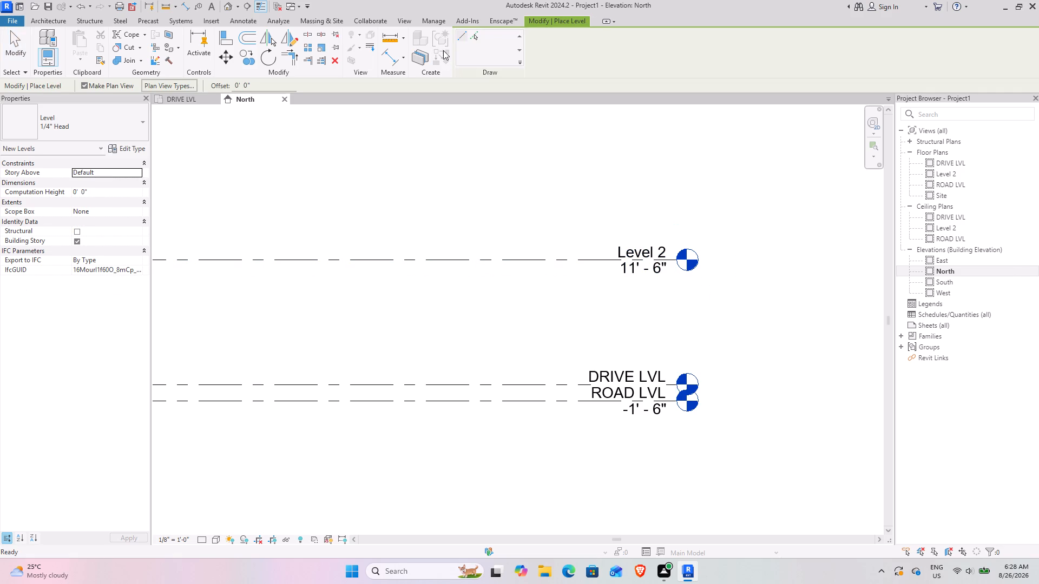
left_click(481, 34)
left_click(472, 37)
left_click_drag(252, 83, 206, 83)
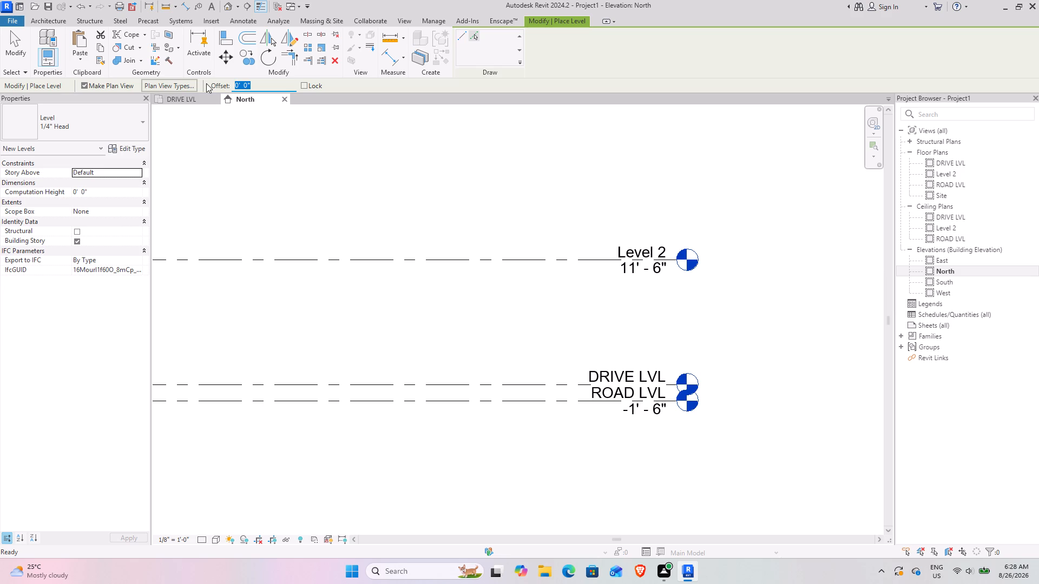
type("11'6\"")
key("Return")
left_click(425, 257)
middle_click_drag(410, 213, 464, 375)
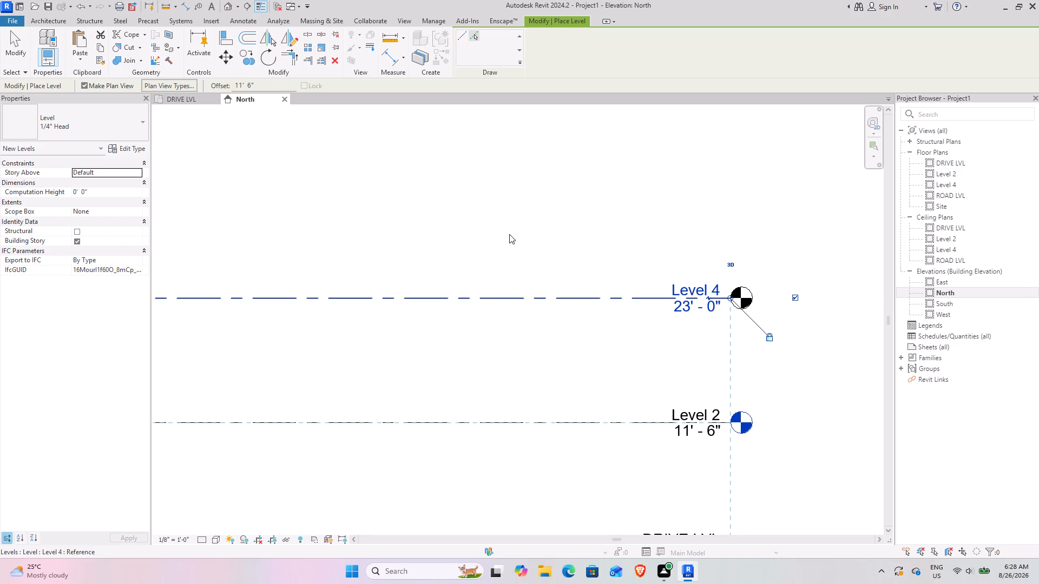
left_click(496, 296)
Add another level above Level 5 by picking its line with a 10' 6" offset.
middle_click_drag(493, 234, 503, 244)
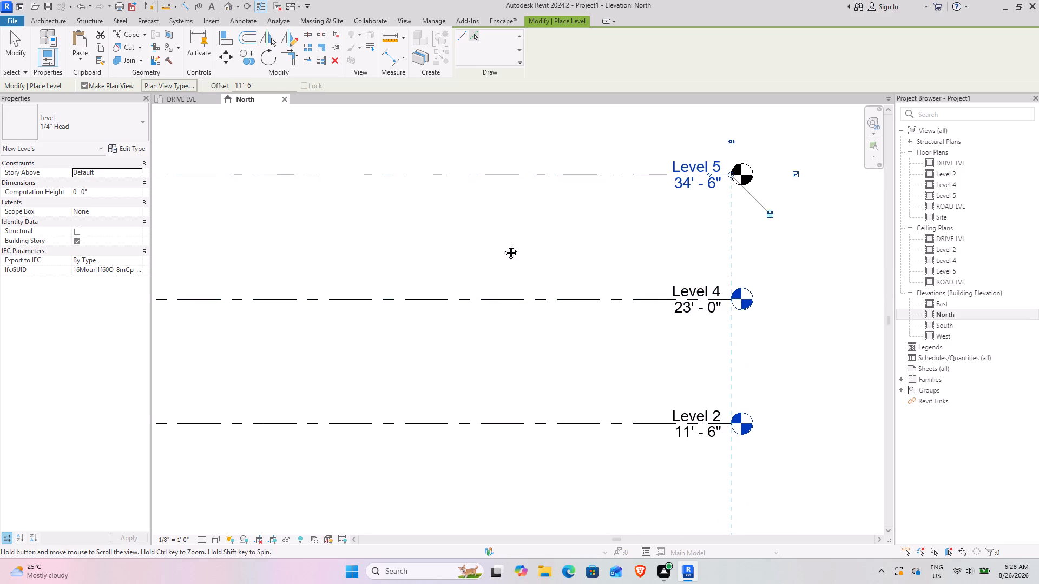
middle_click_drag(503, 244, 562, 400)
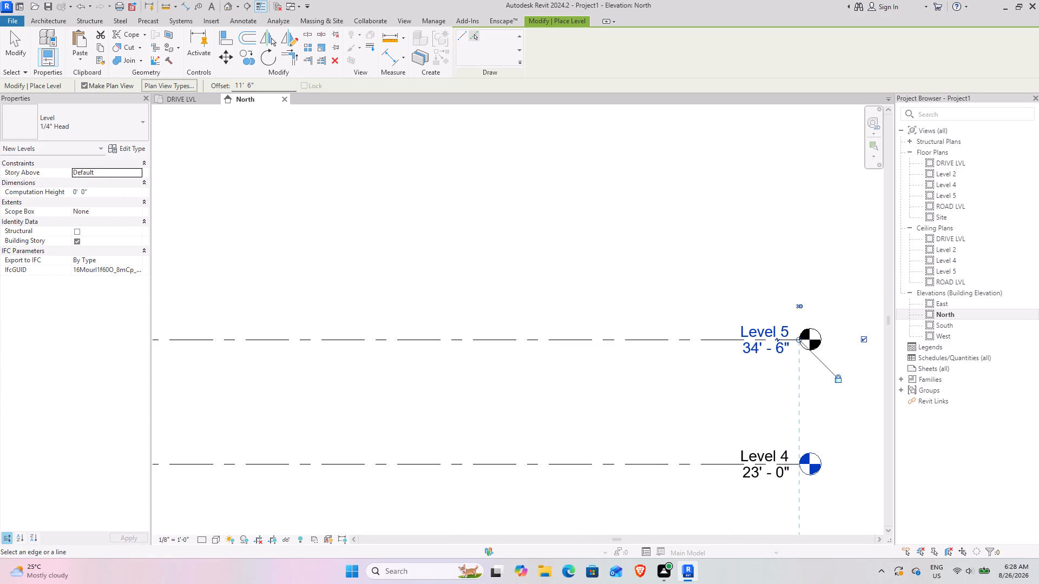
left_click_drag(265, 83, 218, 74)
type("10'6")
left_click(475, 337)
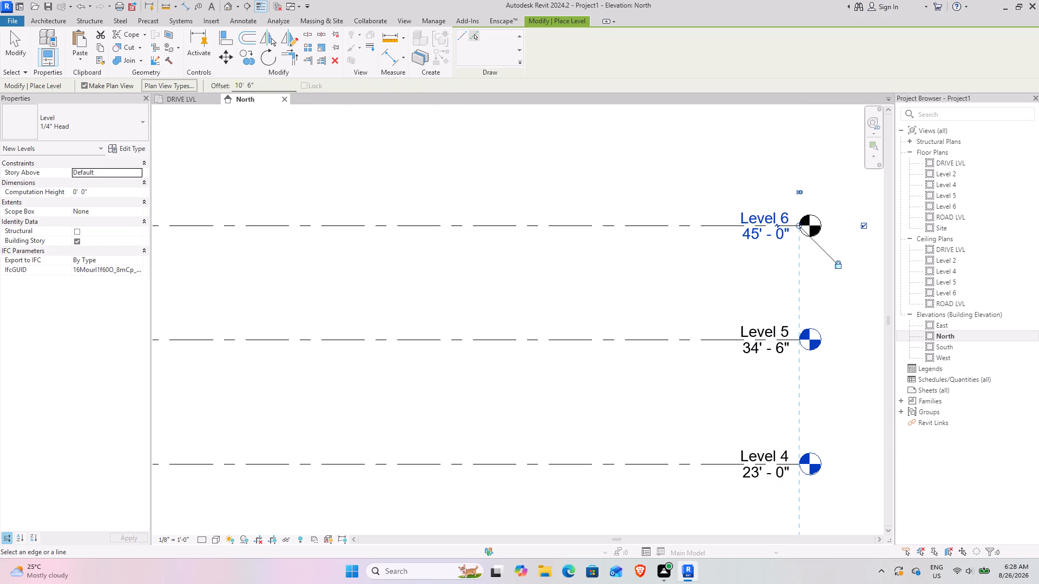
Add an intermediate level 4' above Level 5 by picking that level line with an offset.
left_click_drag(270, 83, 202, 81)
type("4'")
key("Return")
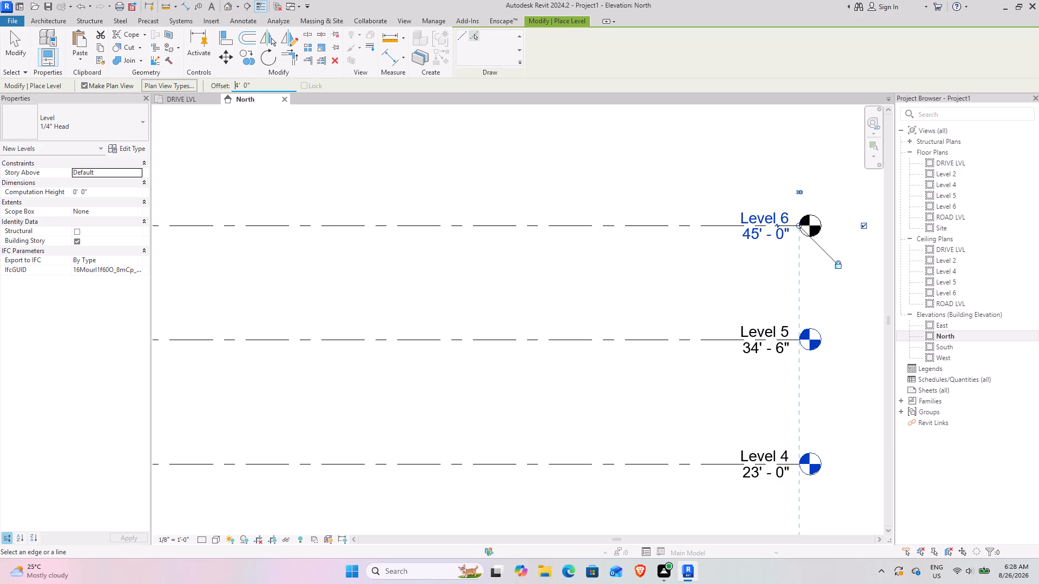
left_click(574, 337)
key("Escape")
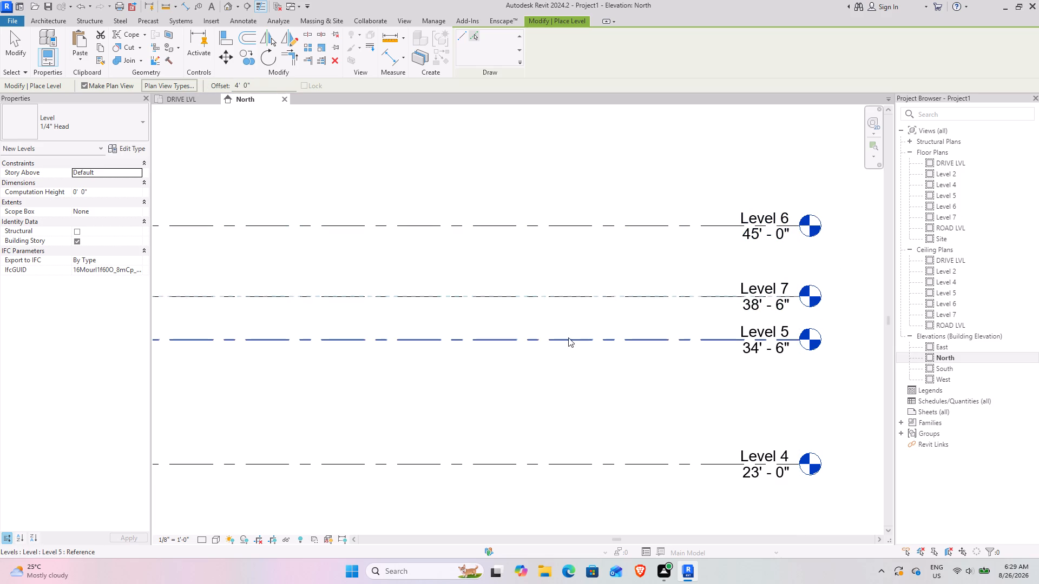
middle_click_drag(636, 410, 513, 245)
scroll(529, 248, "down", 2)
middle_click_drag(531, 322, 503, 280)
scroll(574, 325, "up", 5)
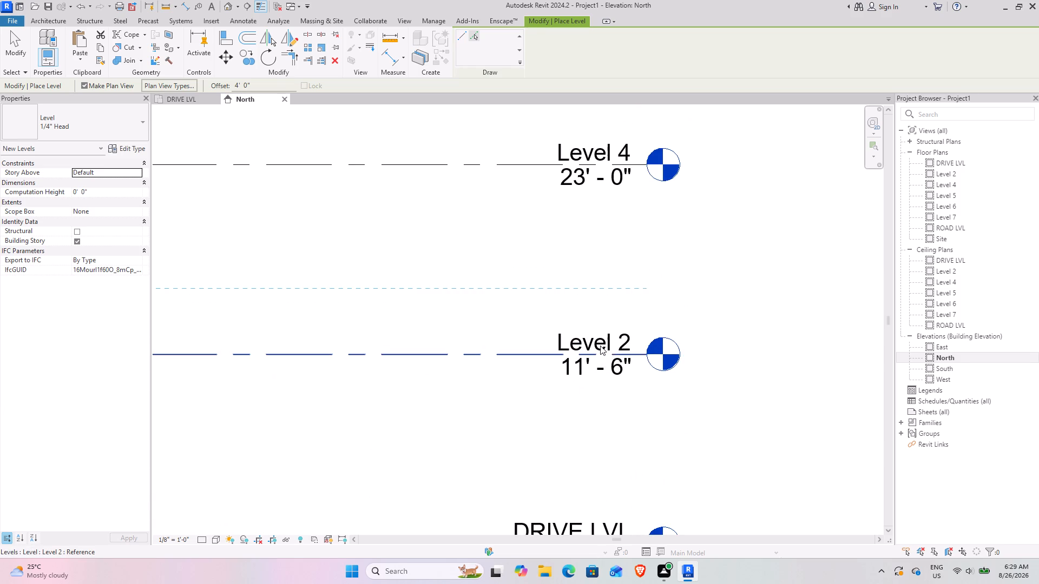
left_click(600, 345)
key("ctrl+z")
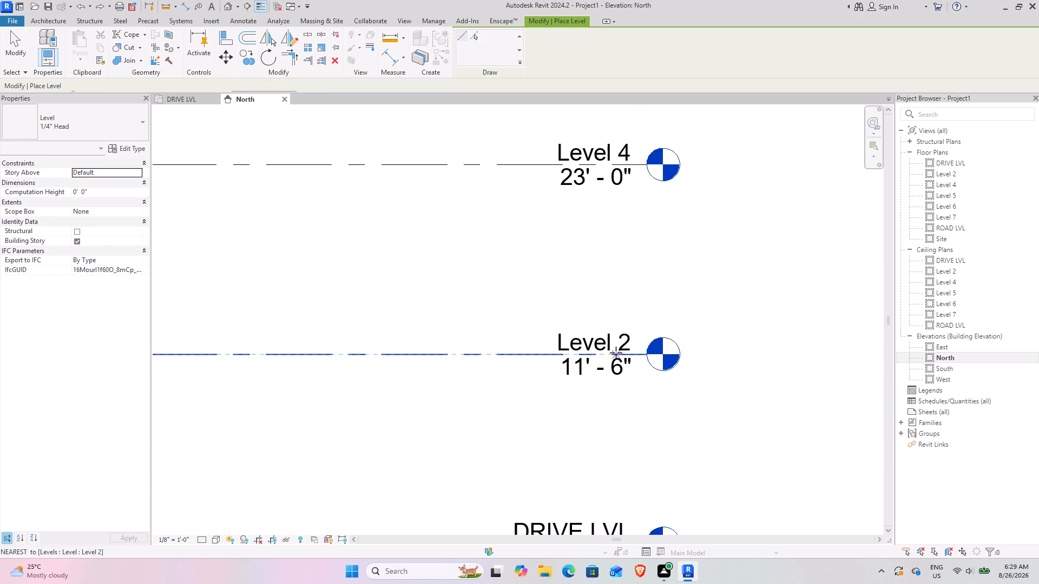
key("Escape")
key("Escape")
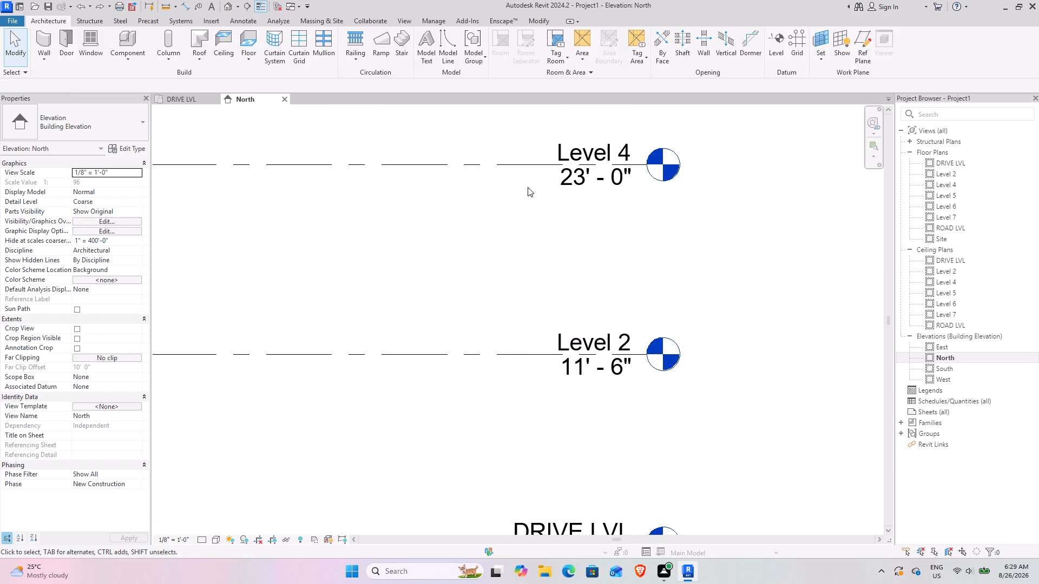
Rename Level 2 as FIRST FLOOR LVL, including its corresponding views.
left_click(593, 337)
left_click(592, 338)
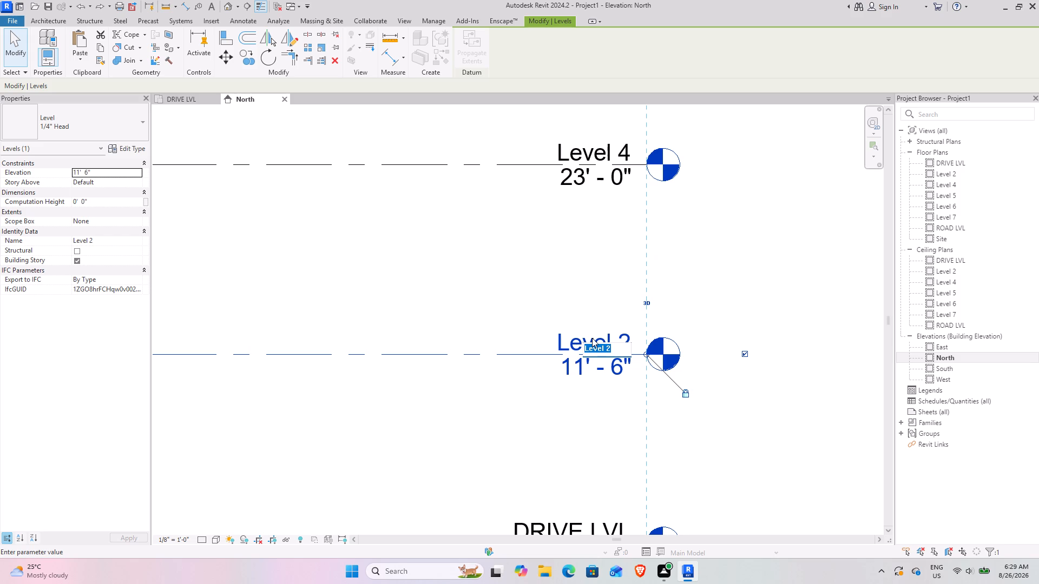
key("f")
type("IRS")
key("BackSpace")
key("BackSpace")
type("RST")
key("space")
type("FLOOR")
key("space")
key("l")
type("VL")
left_click(560, 240)
left_click(555, 288)
Rename Level 4, directly above FIRST FLOOR LVL, as SECOND FLOOR LVL, including its corresponding views.
middle_click_drag(555, 271, 560, 287)
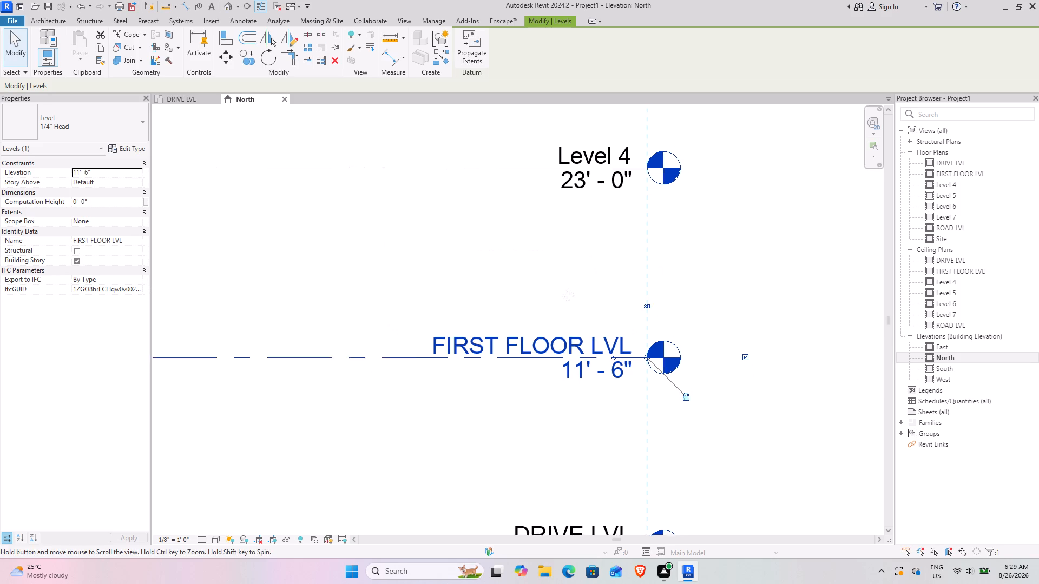
middle_click_drag(560, 287, 553, 396)
left_click(589, 258)
left_click(589, 269)
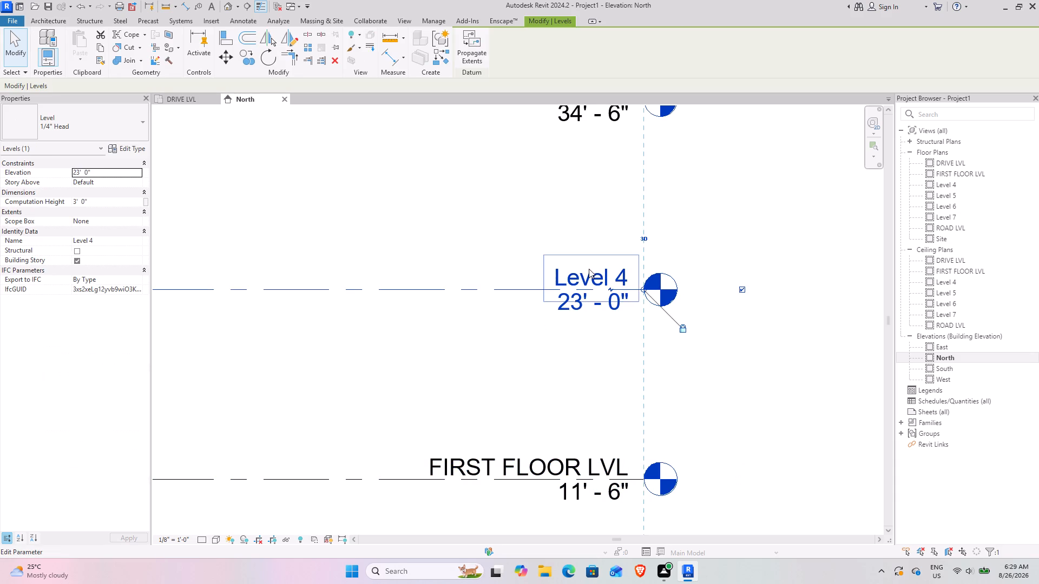
left_click(601, 267)
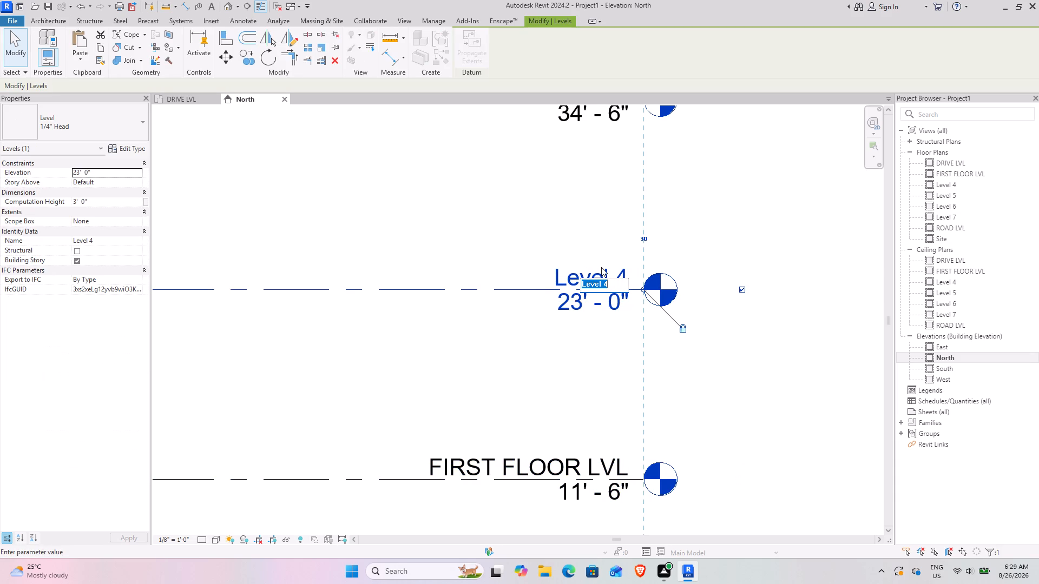
type("SE")
type("COND FLOOR L")
type("VL")
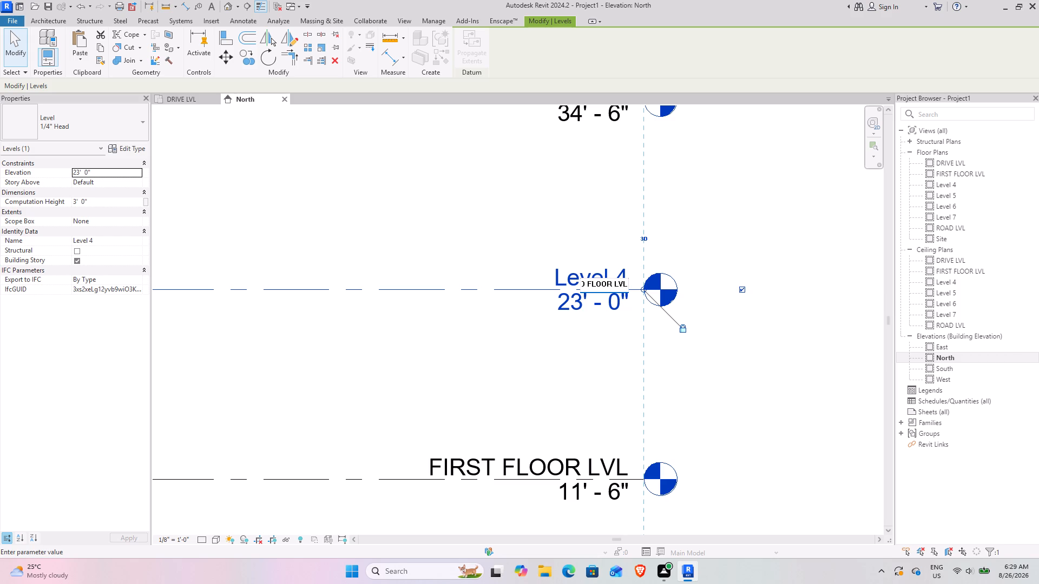
left_click(387, 353)
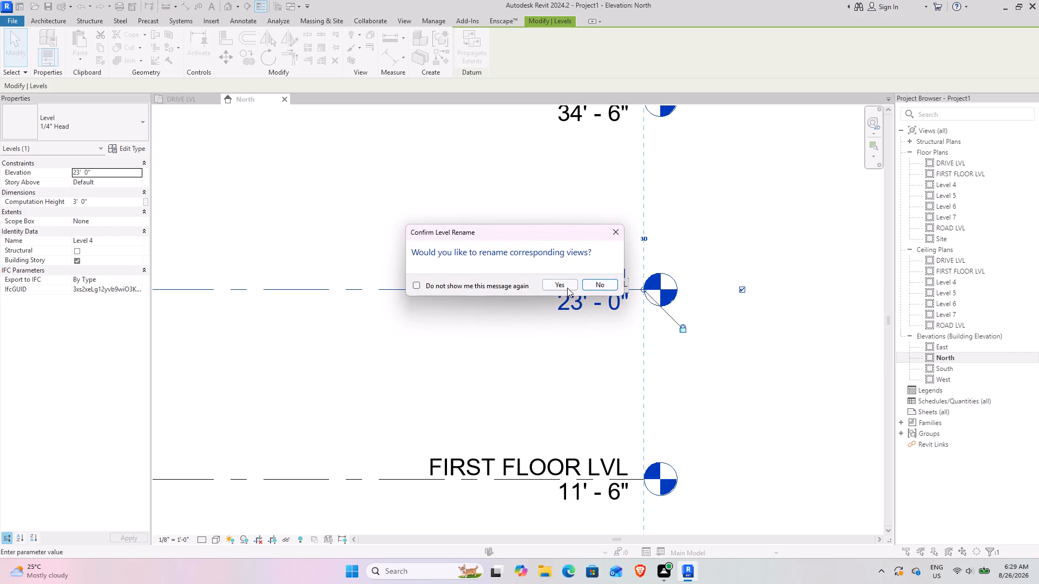
left_click(567, 288)
Rename Level 5, directly above SECOND FLOOR LVL, as ROOF LVL, including its corresponding views.
middle_click_drag(551, 226, 520, 492)
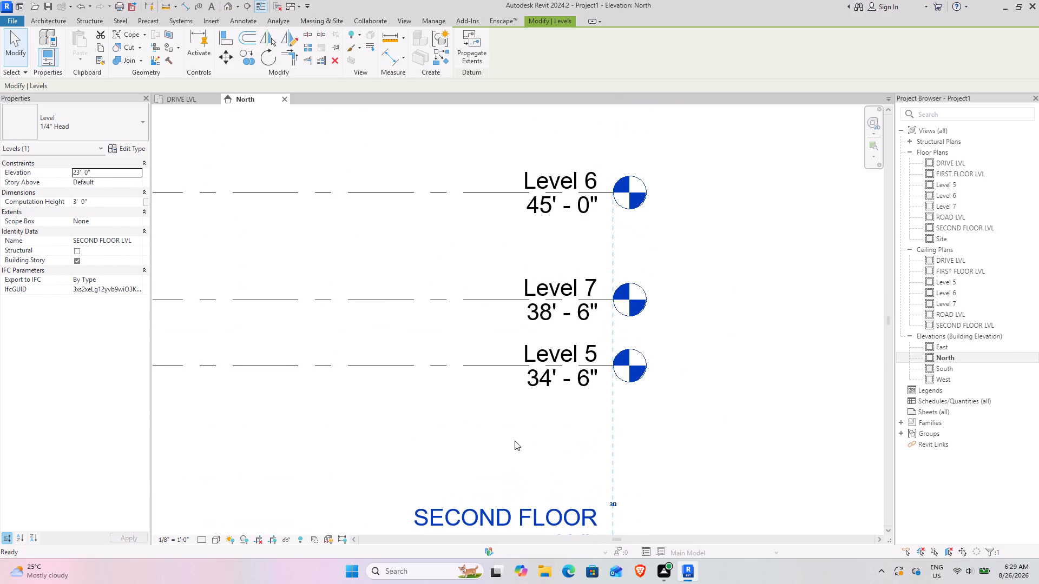
left_click(550, 346)
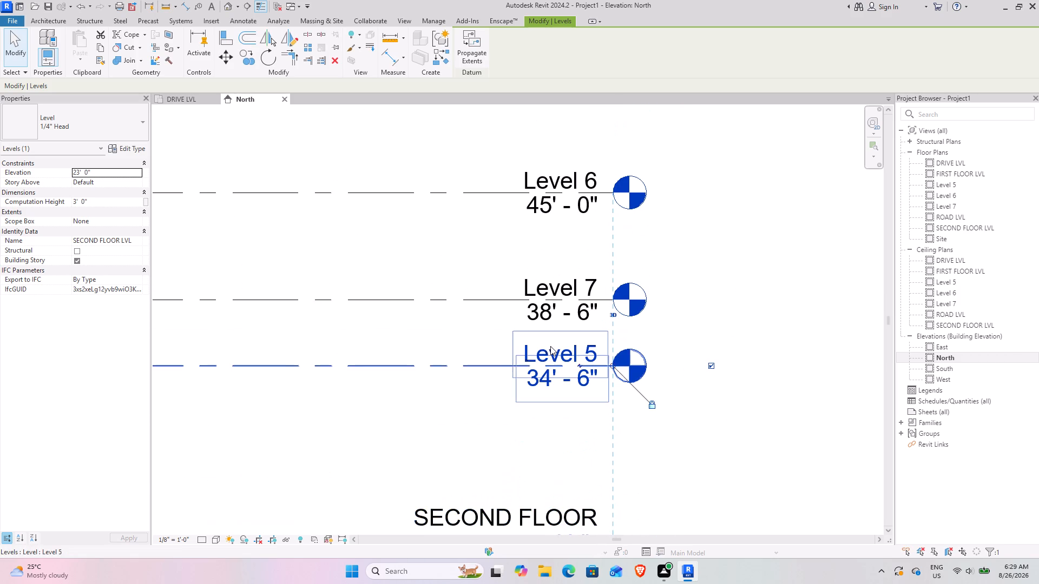
left_click(550, 346)
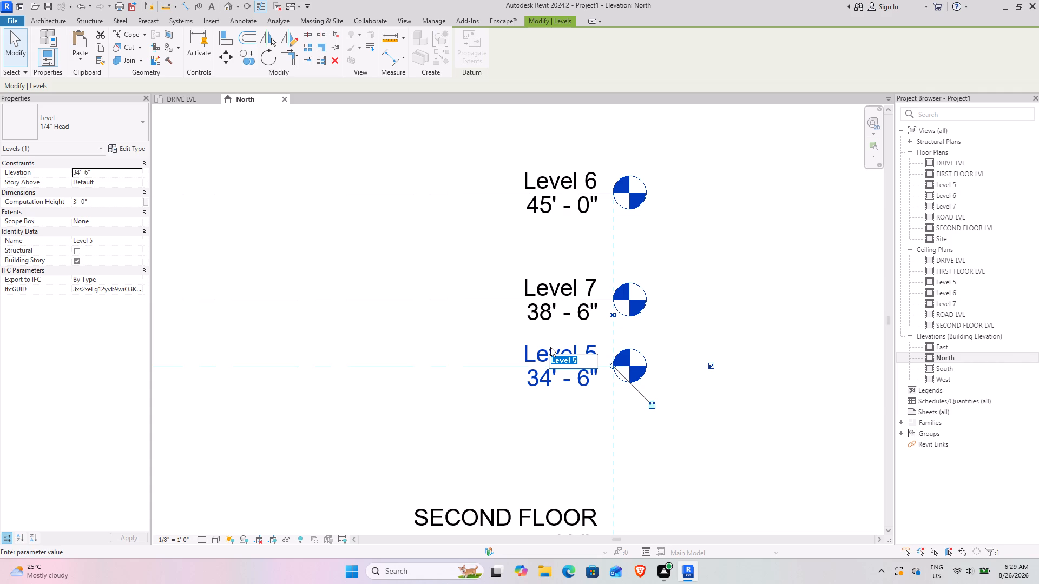
type("ROOF LE")
key("BackSpace")
type("VL")
left_click(465, 448)
left_click(564, 284)
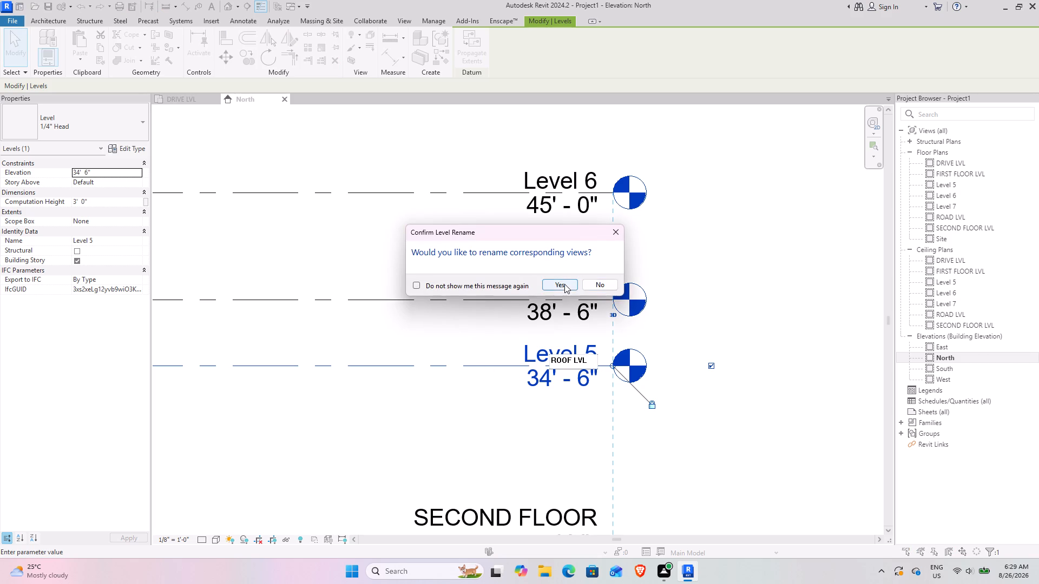
Rename Level 7, directly above ROOF LVL, as PARAPET WALL LVL, including its corresponding views.
left_click(551, 278)
left_click(562, 281)
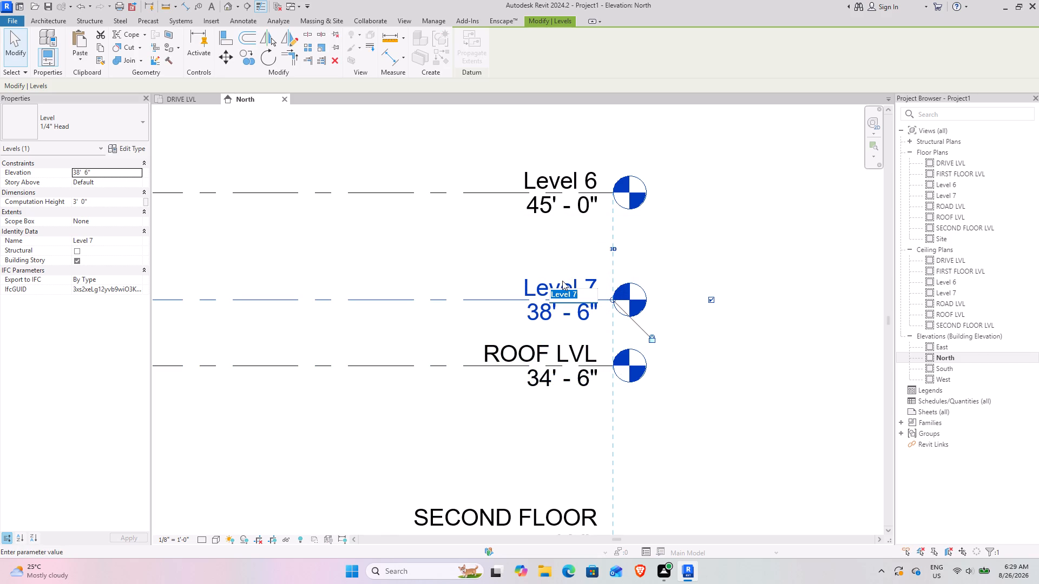
type("PARAPET")
key("space")
type("L")
key("BackSpace")
type("WALL LVL")
left_click(471, 244)
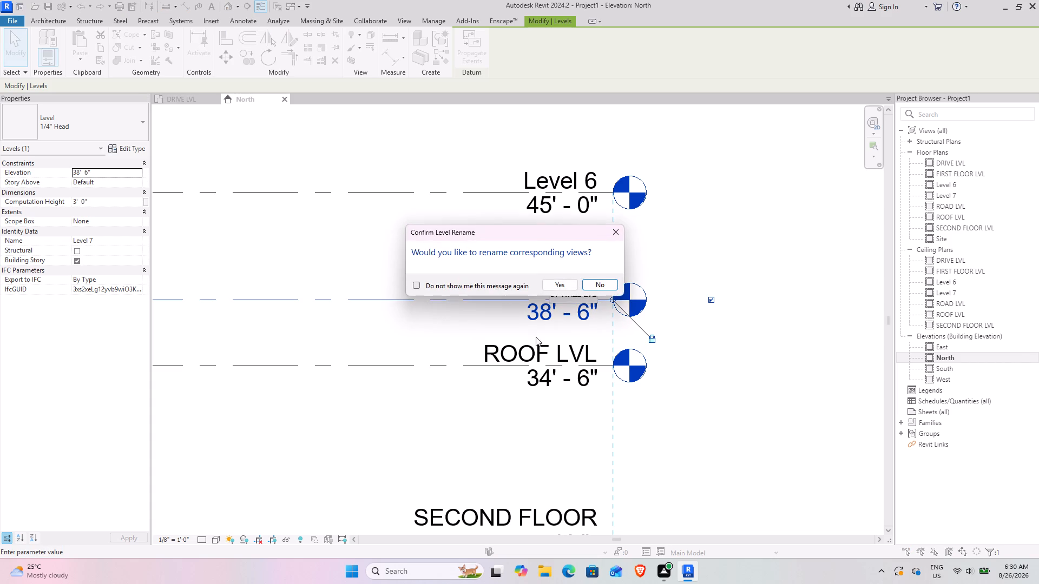
left_click(557, 285)
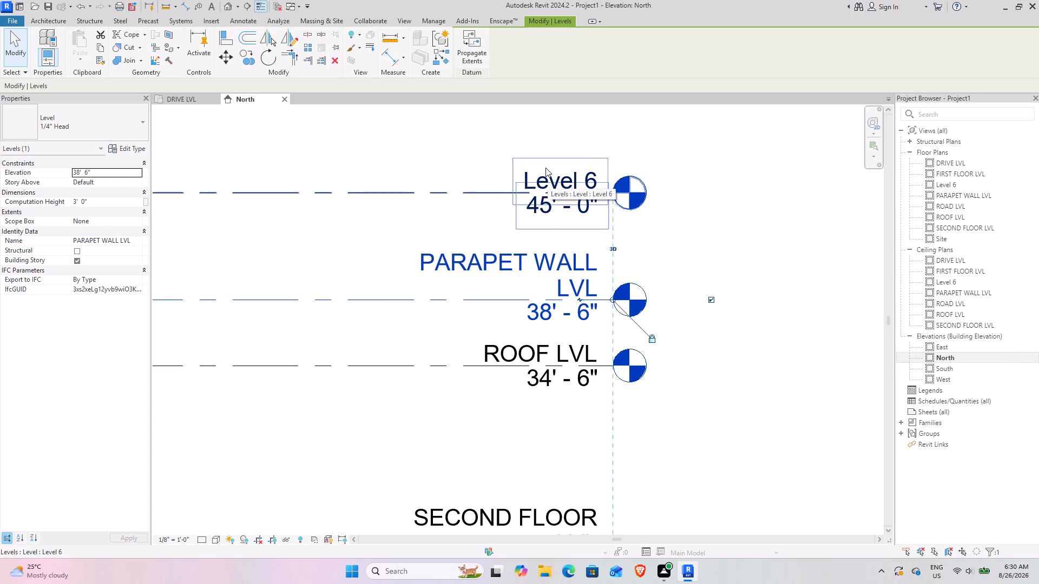
Rename Level 6, the topmost level, as MUMTY TOP LVL, including its corresponding views.
left_click(545, 168)
left_click(549, 177)
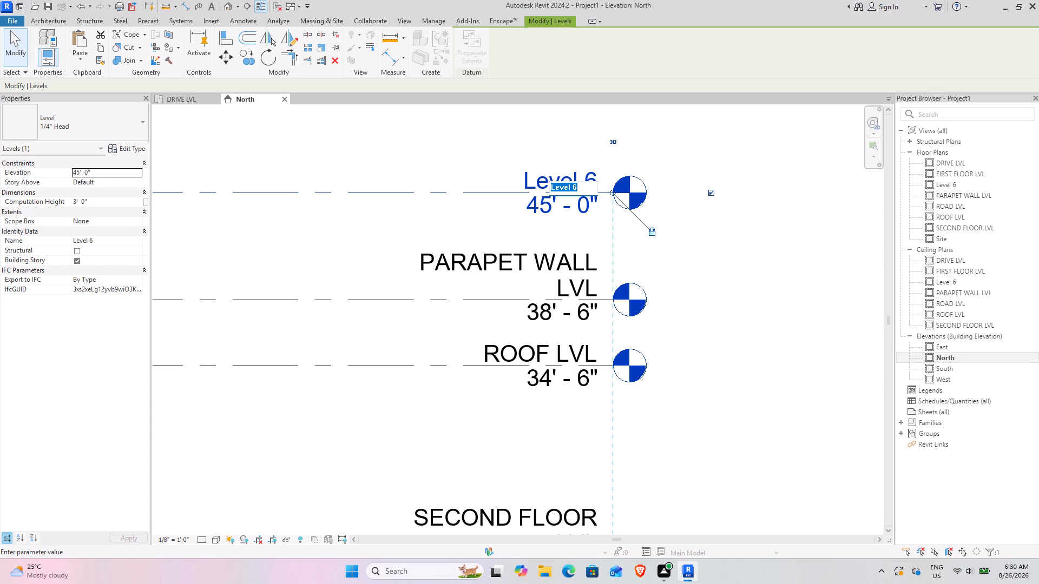
type("MU")
type("MTU")
key("BackSpace")
type("Y")
key("space")
type("TOP")
key("space")
key("l")
type("VL")
left_click(475, 204)
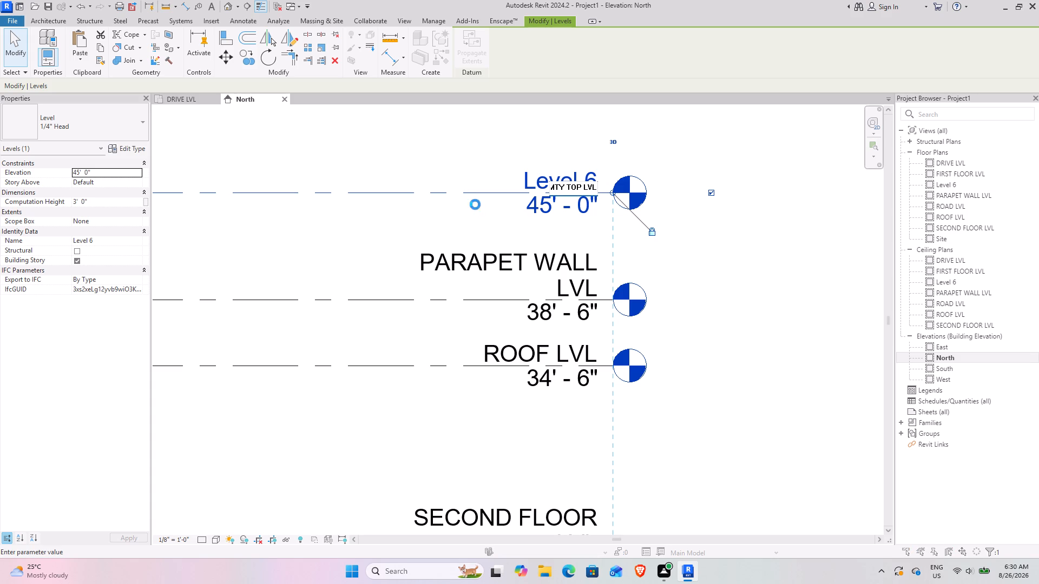
left_click(552, 280)
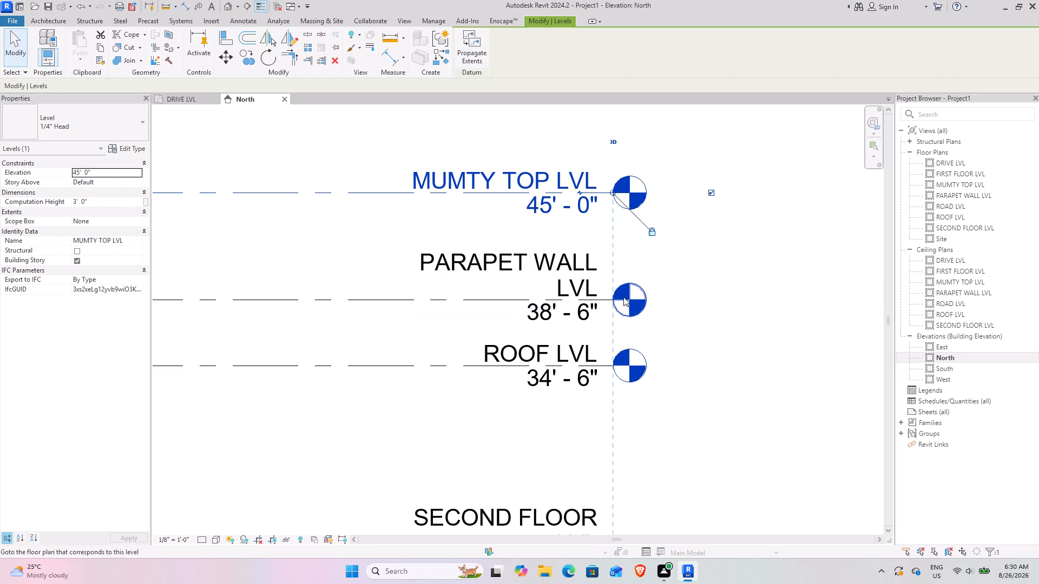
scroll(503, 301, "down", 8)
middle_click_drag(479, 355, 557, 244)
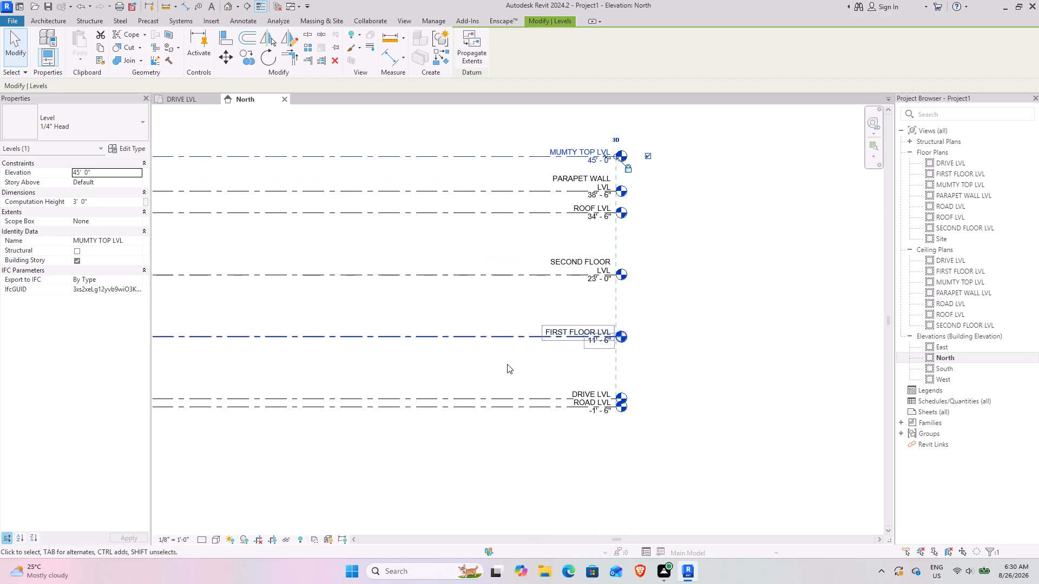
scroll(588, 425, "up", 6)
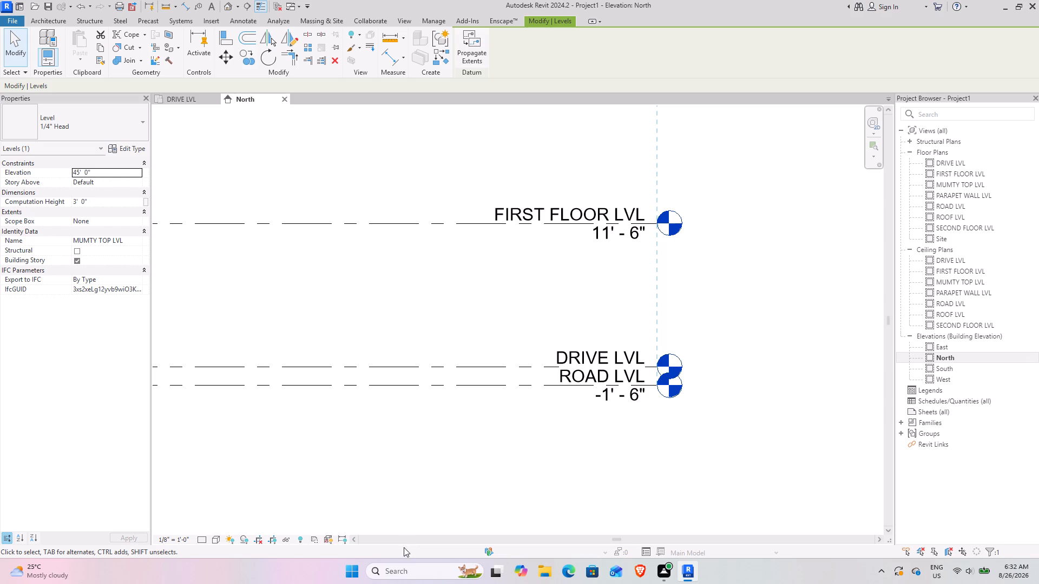
Launch AutoCAD 2024 and start a new blank drawing.
left_click(407, 568)
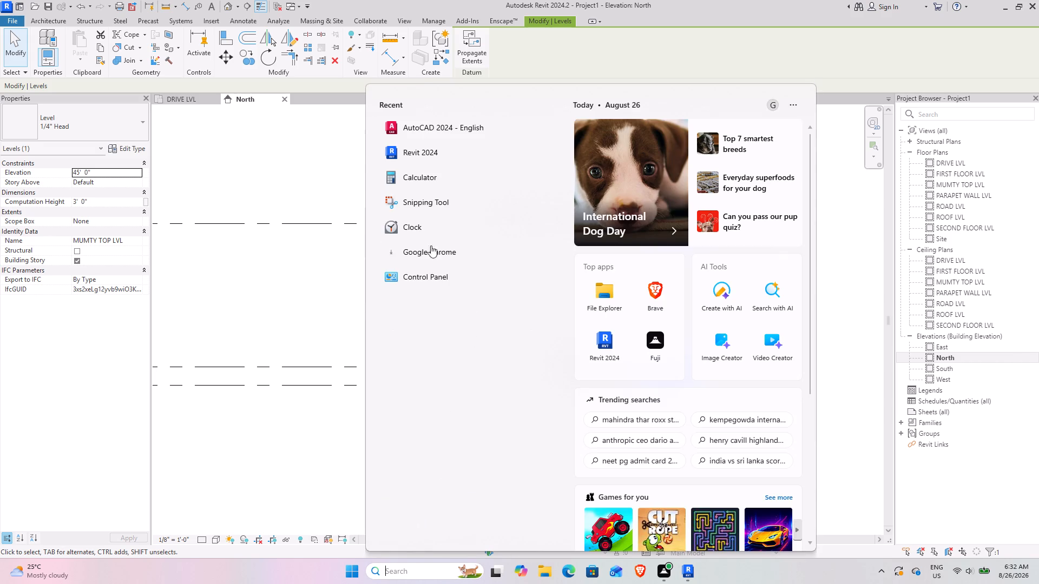
left_click(437, 122)
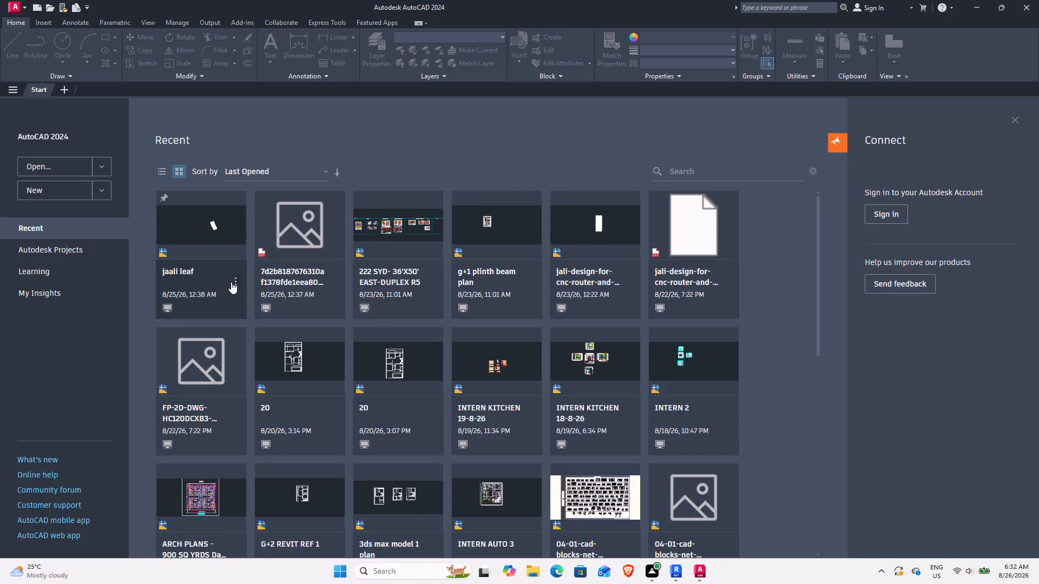
left_click(67, 188)
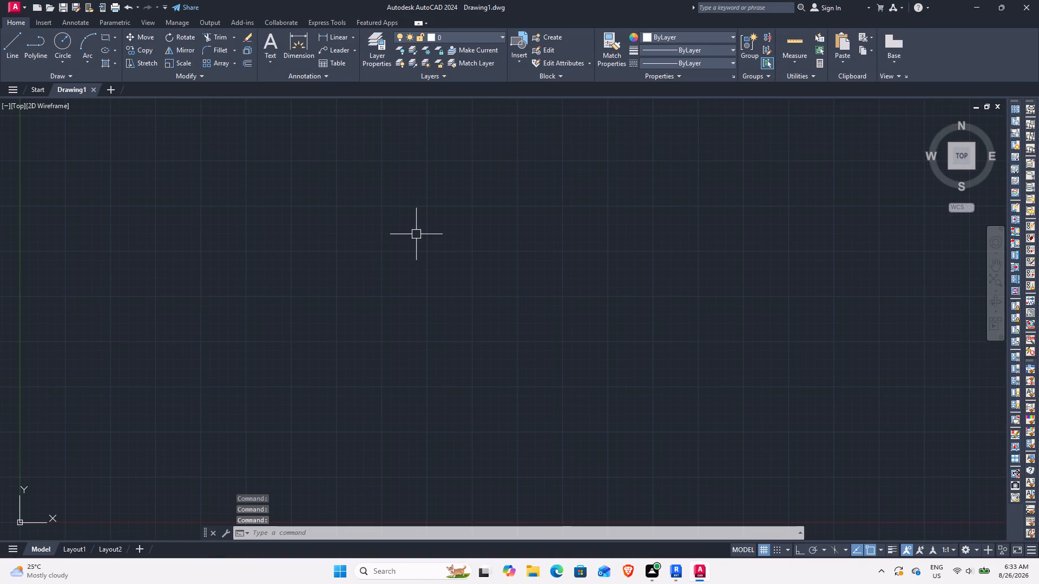
Configure the drawing units to Engineering length type with Inches as the insertion scale.
type("UN")
key("space")
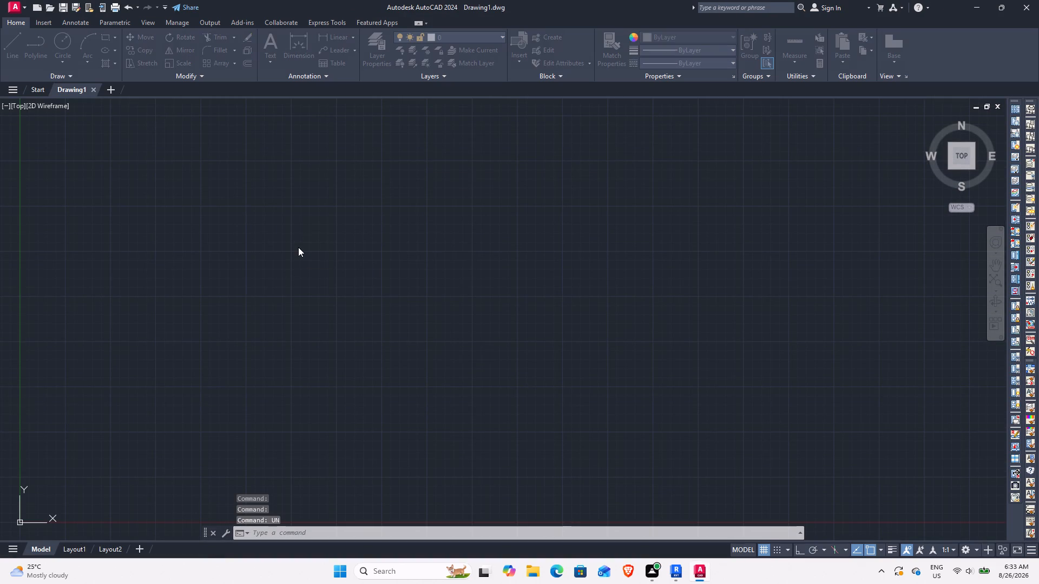
left_click(490, 207)
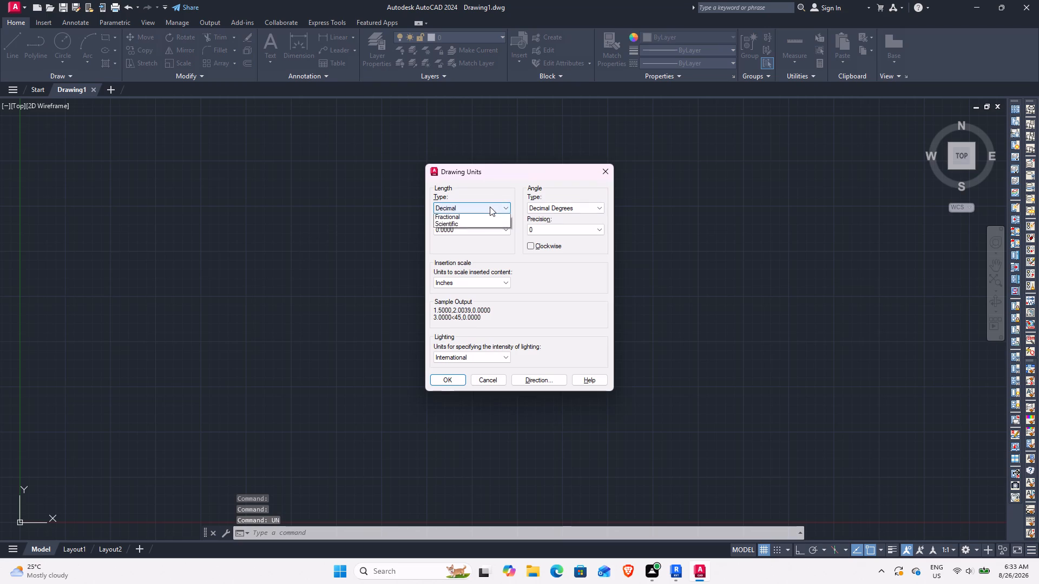
left_click(476, 234)
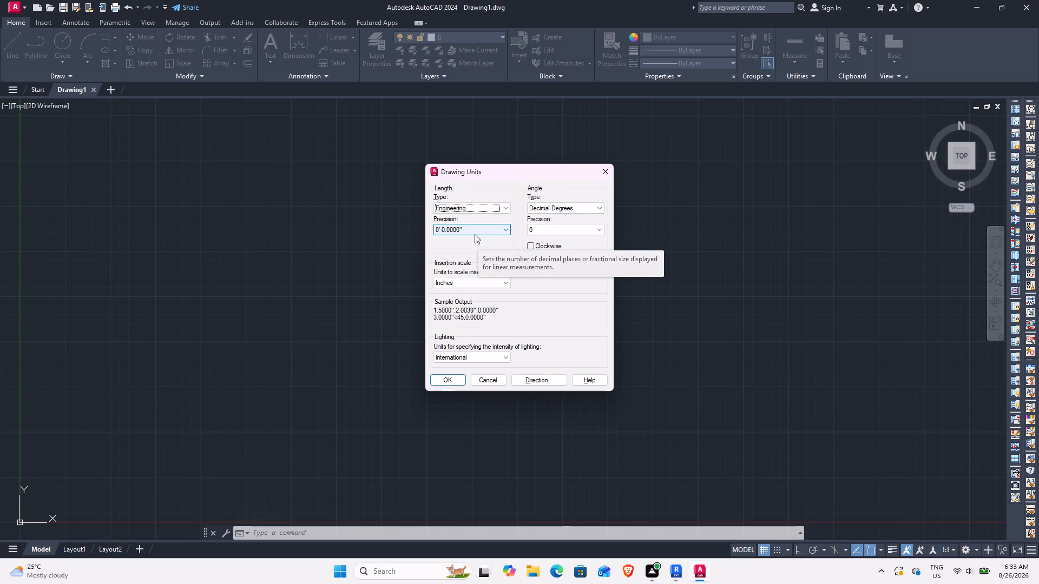
left_click(459, 286)
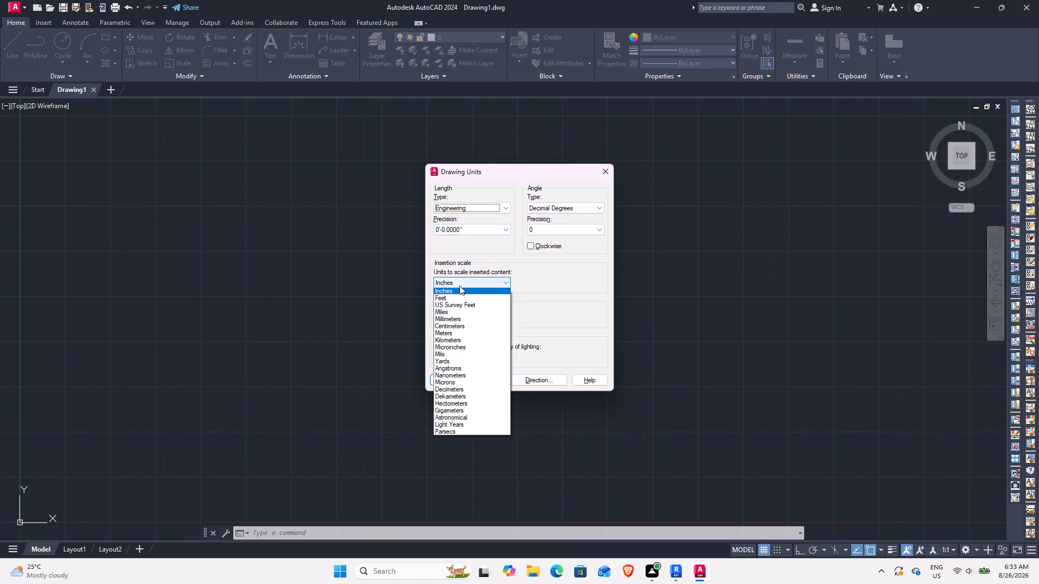
left_click(459, 286)
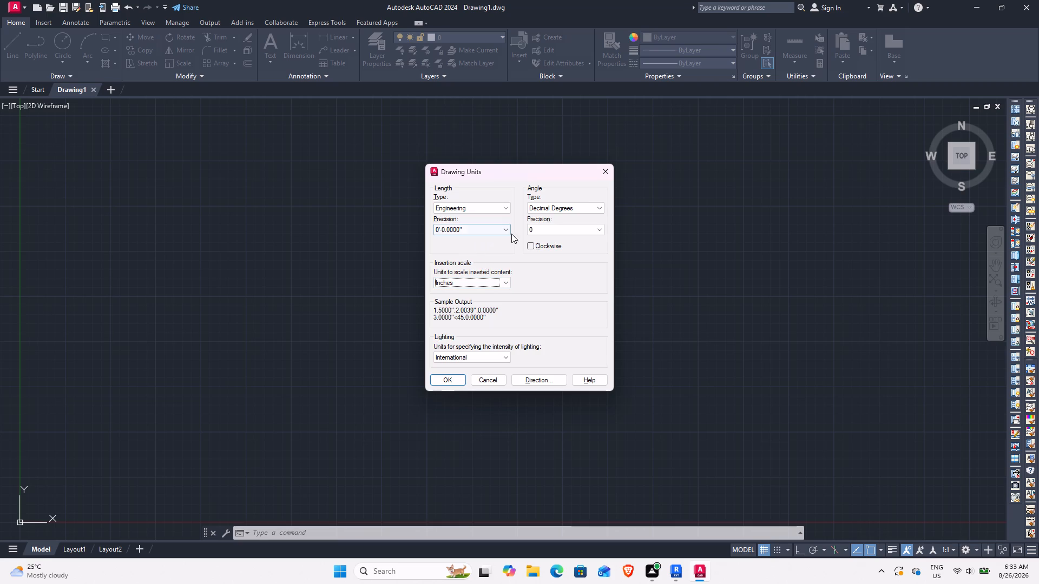
left_click(456, 377)
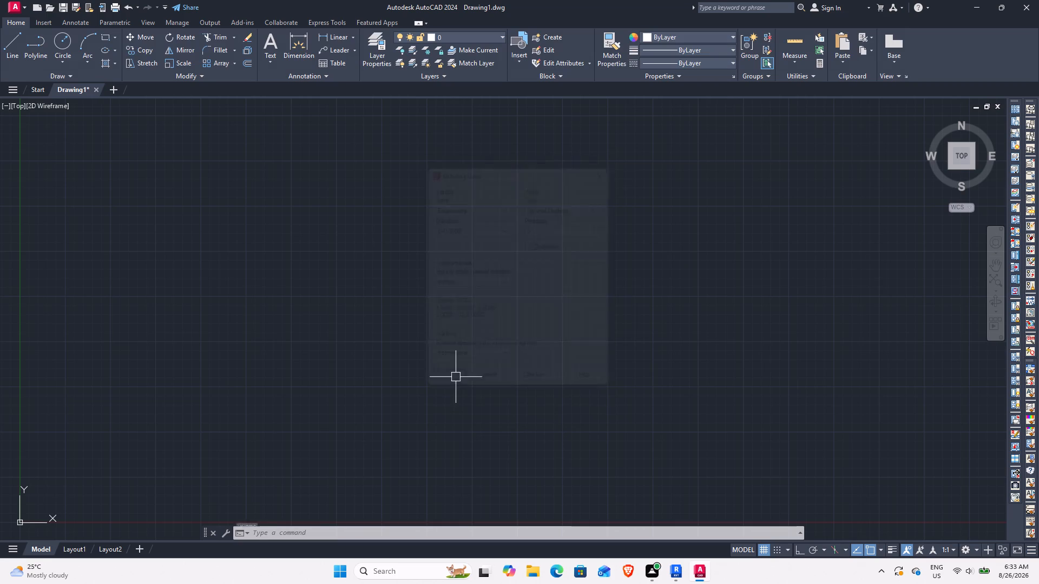
Modify the Standard dimension style's primary units to Engineering format with 0'-0.0" precision.
type("D")
key("space")
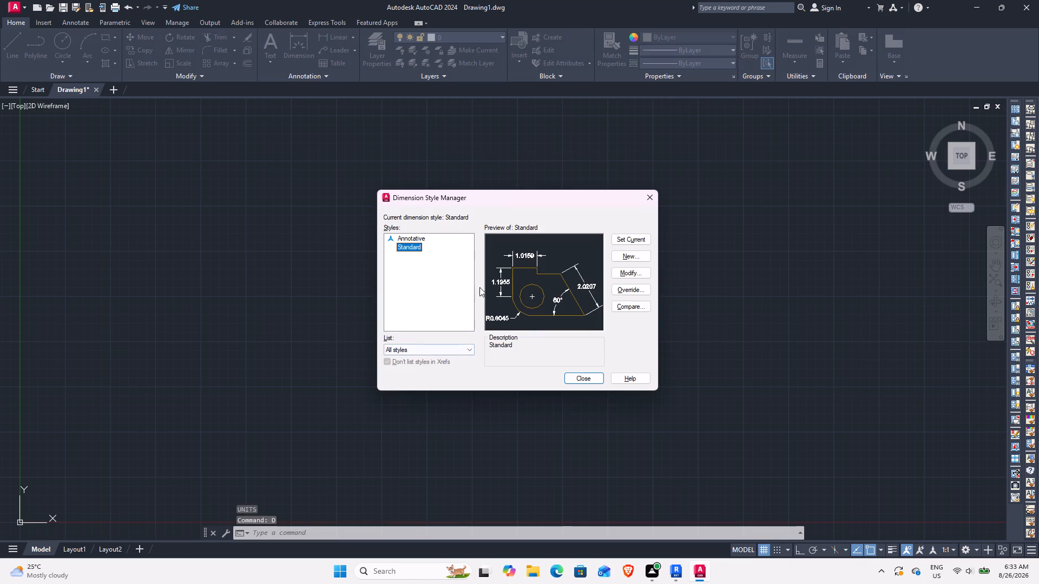
left_click(617, 277)
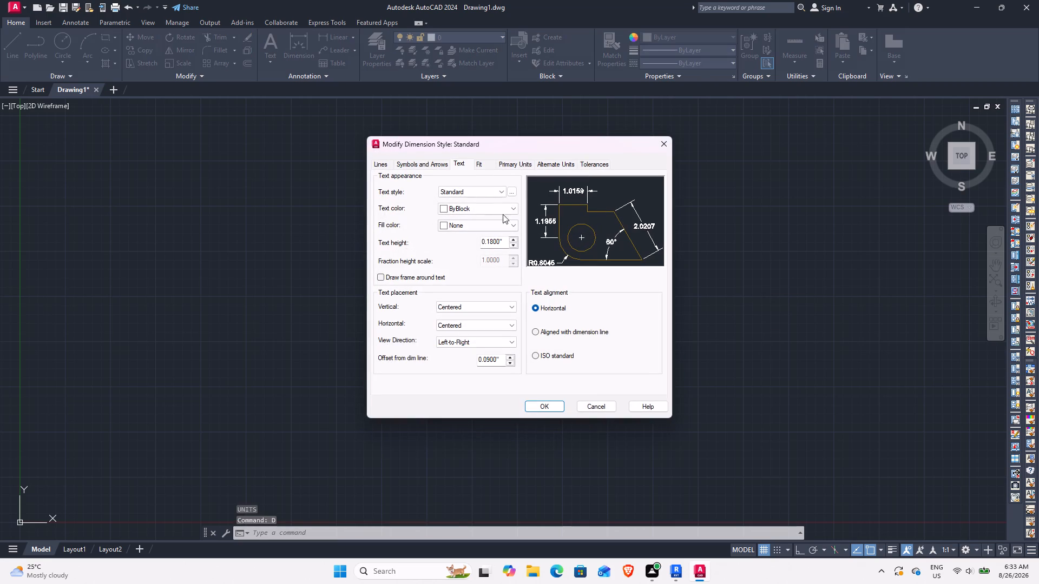
left_click(522, 163)
left_click(491, 188)
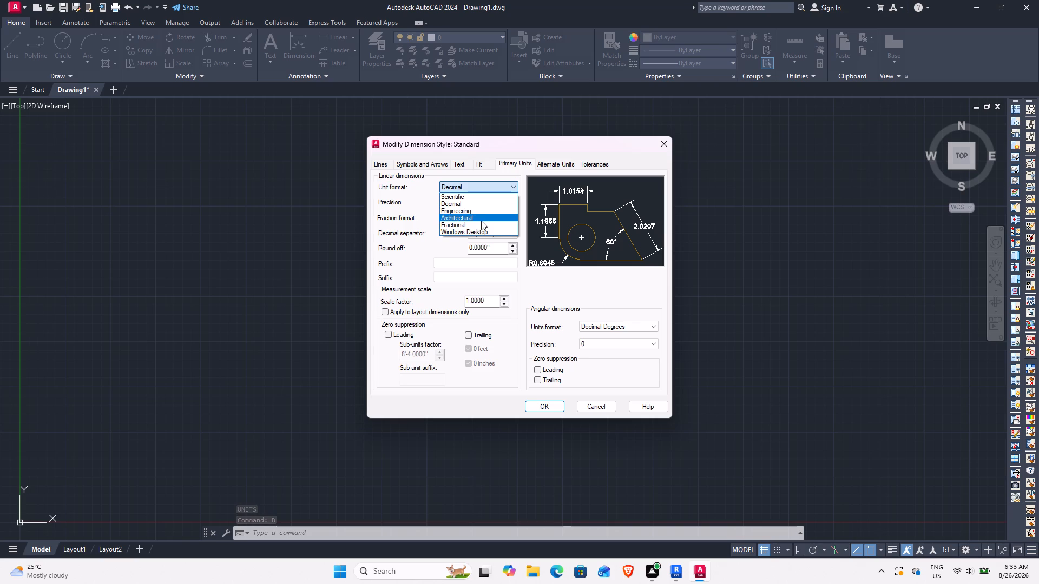
left_click(481, 221)
left_click(479, 187)
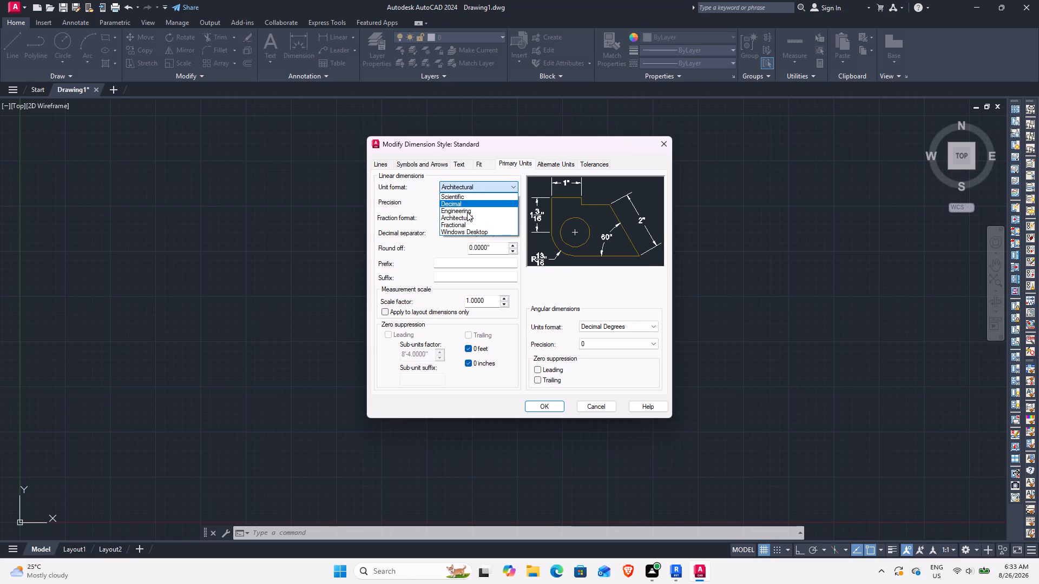
left_click(467, 212)
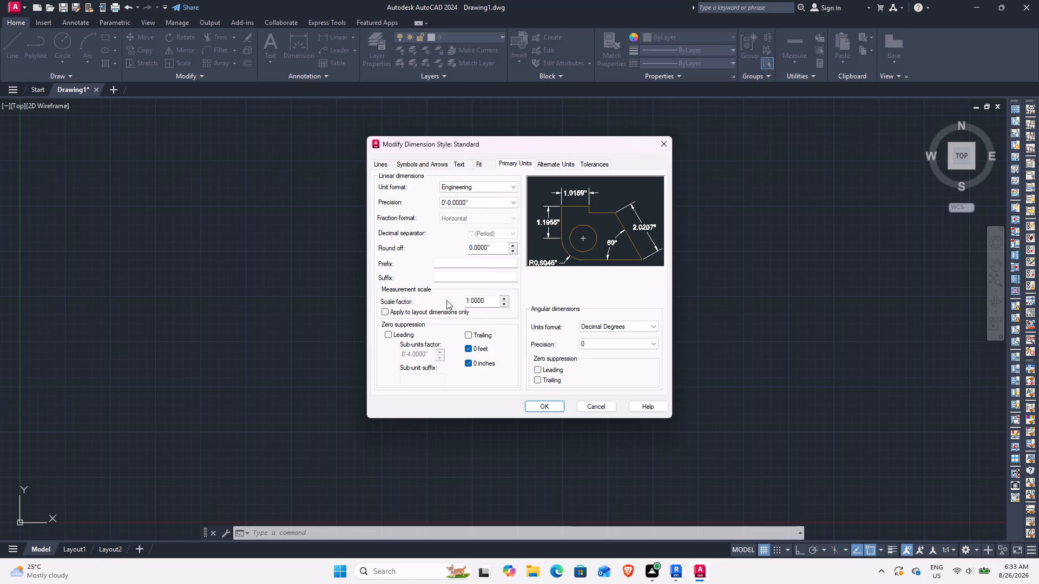
left_click(479, 202)
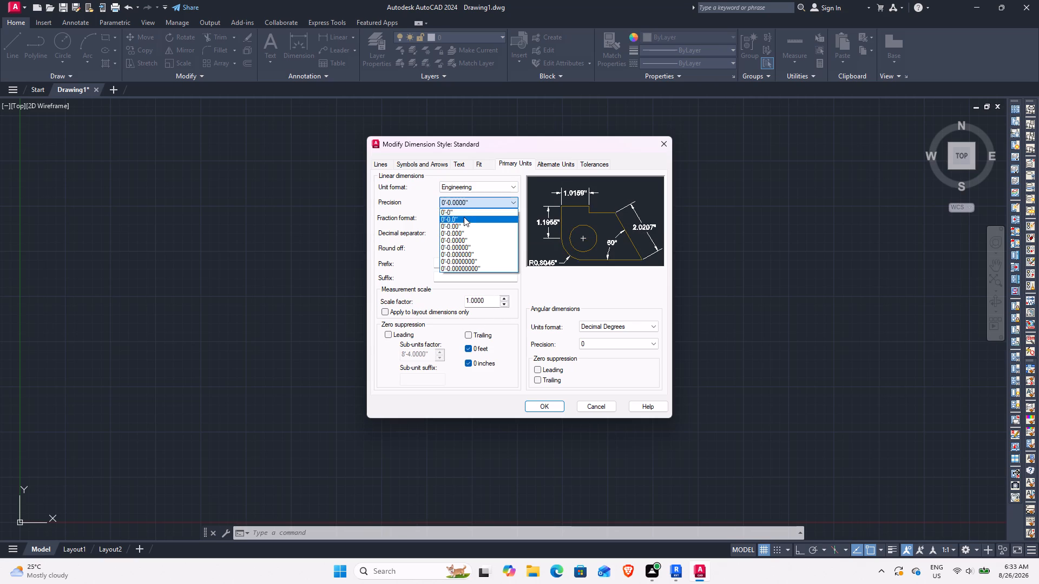
left_click(460, 221)
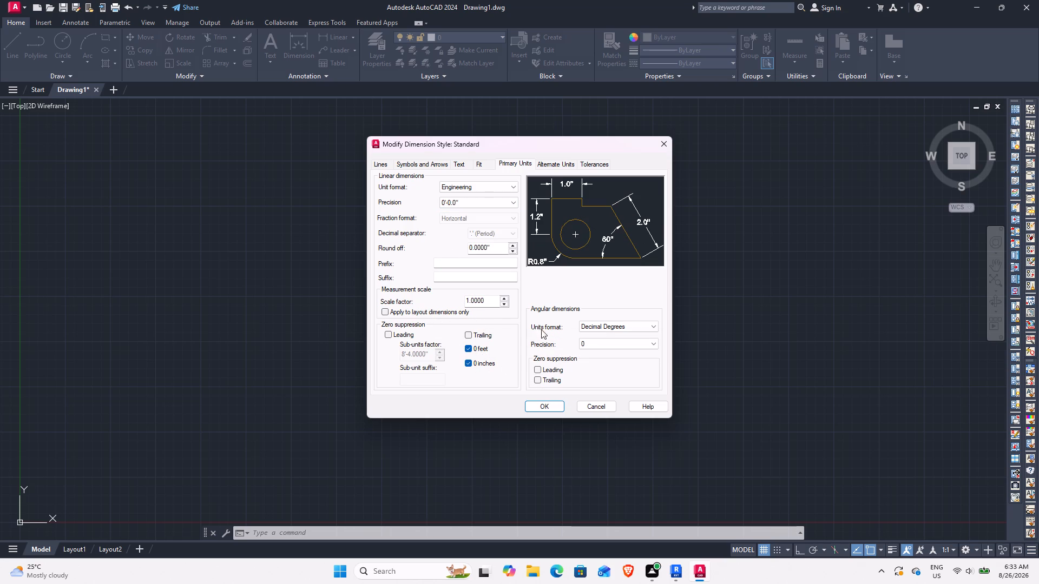
Set the Standard dimension style's text height to 4" and make that style current.
left_click(466, 165)
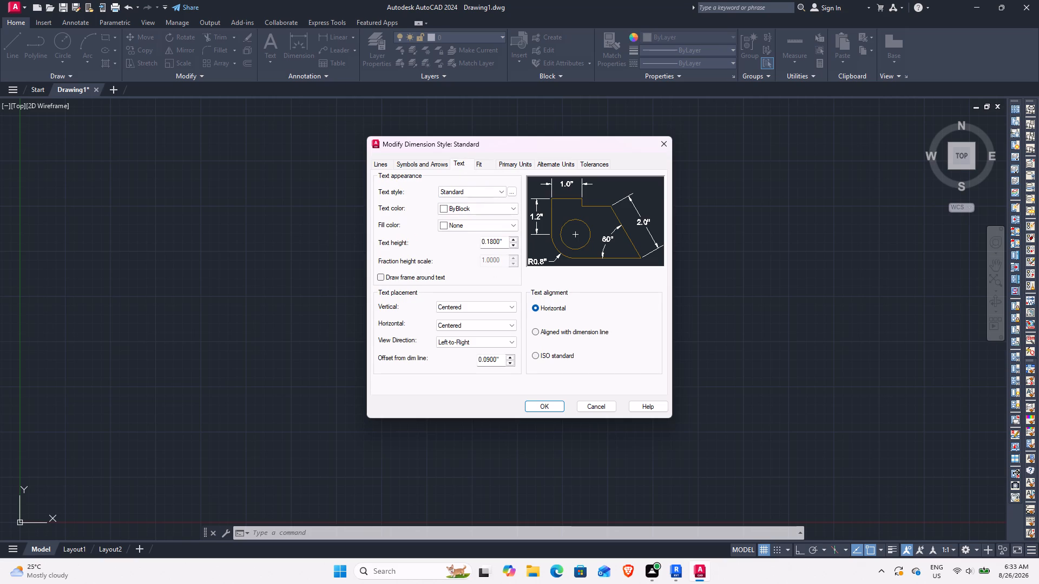
left_click_drag(503, 240, 457, 244)
key("4")
key("Return")
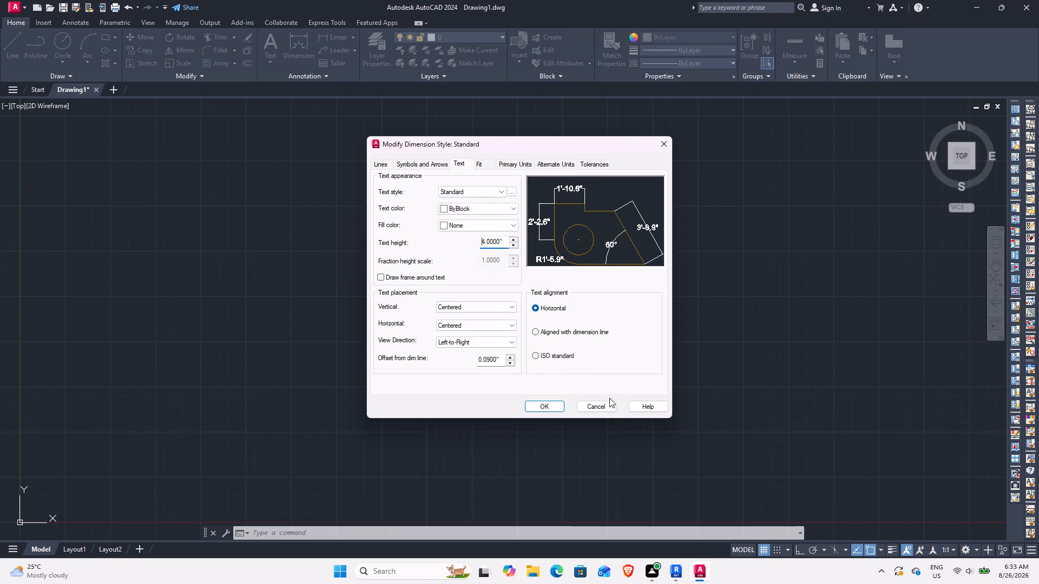
left_click(544, 407)
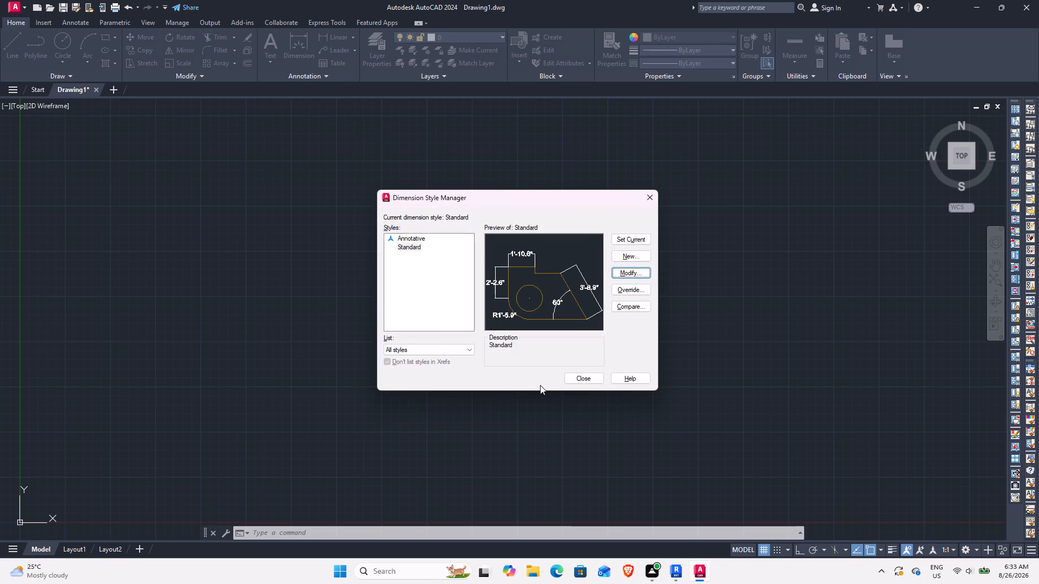
left_click(632, 240)
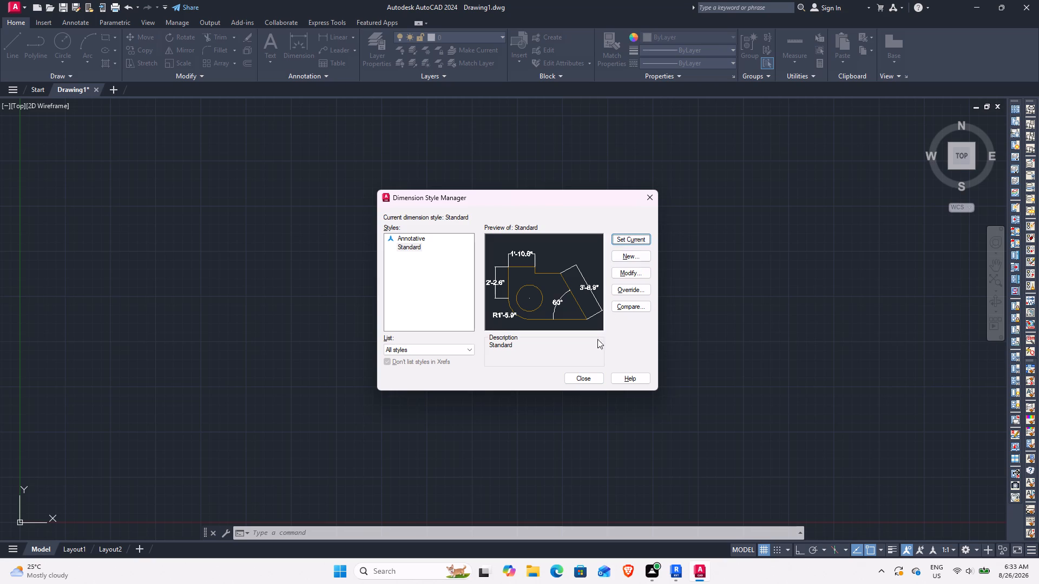
left_click(596, 447)
left_click(585, 379)
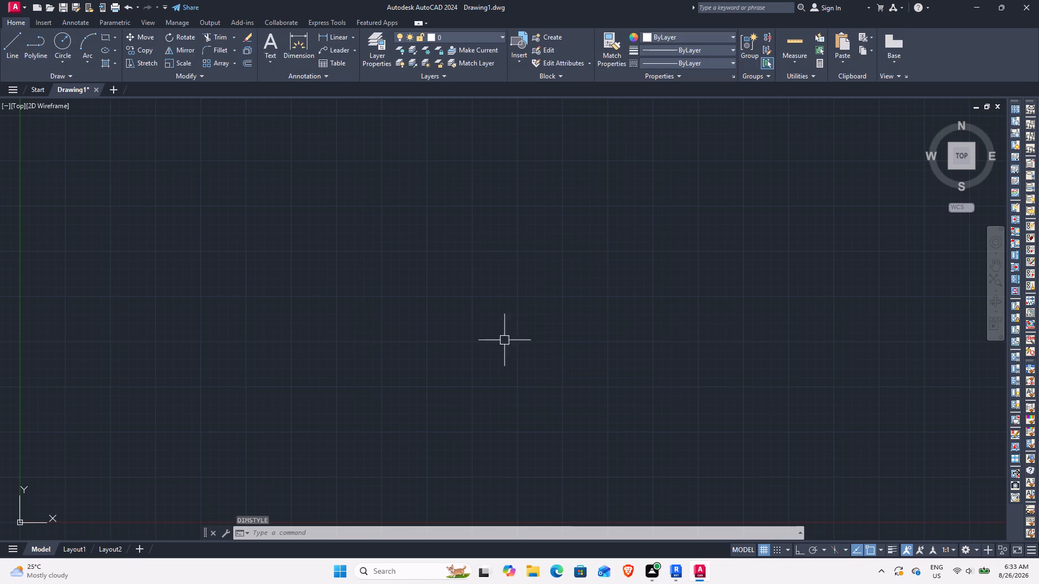
Draw a vertical line 34'3" long going up from a point near the origin, with Ortho mode on.
type("L")
key("space")
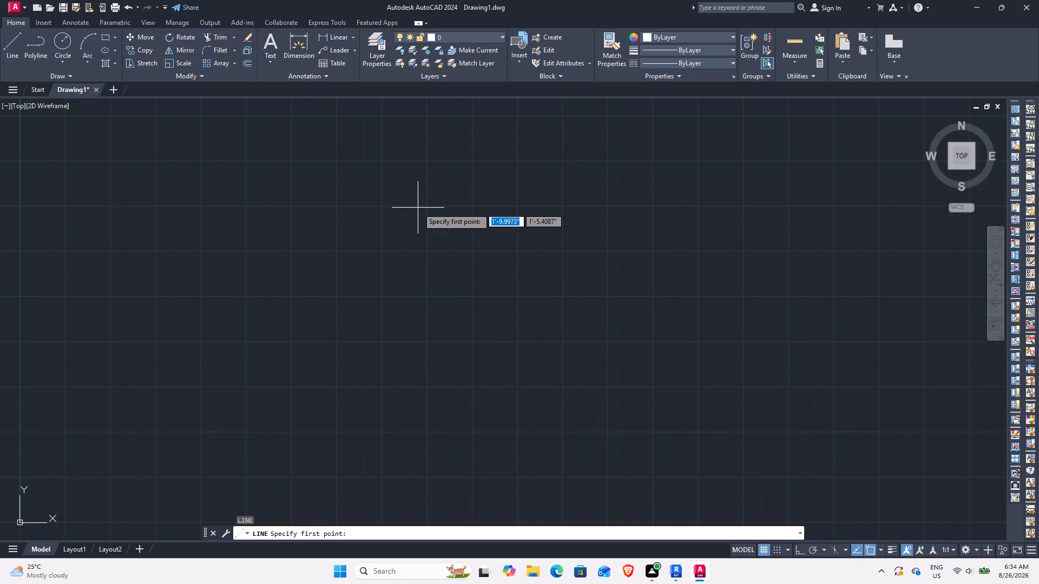
left_click(416, 457)
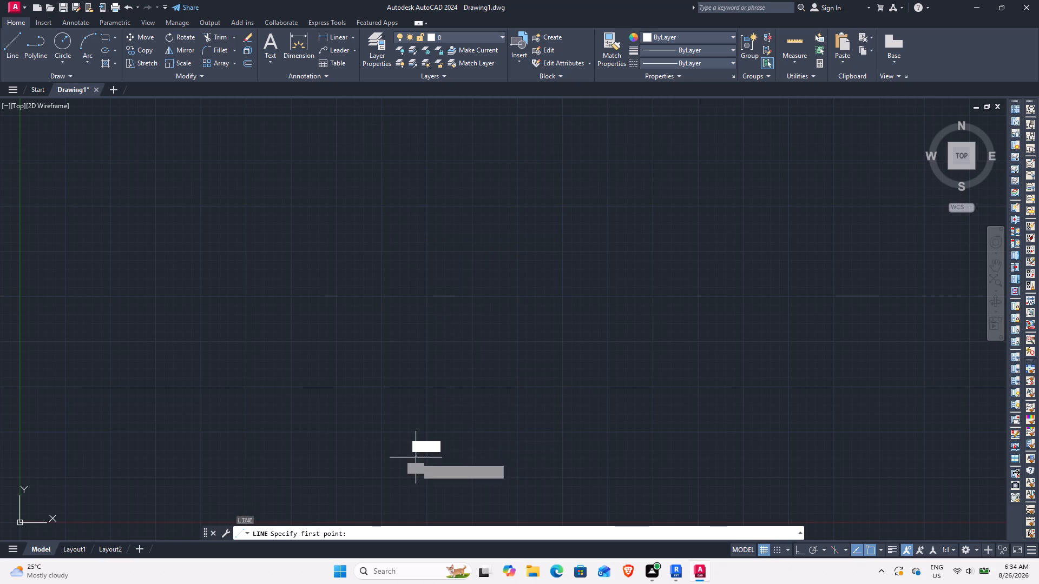
key("F8")
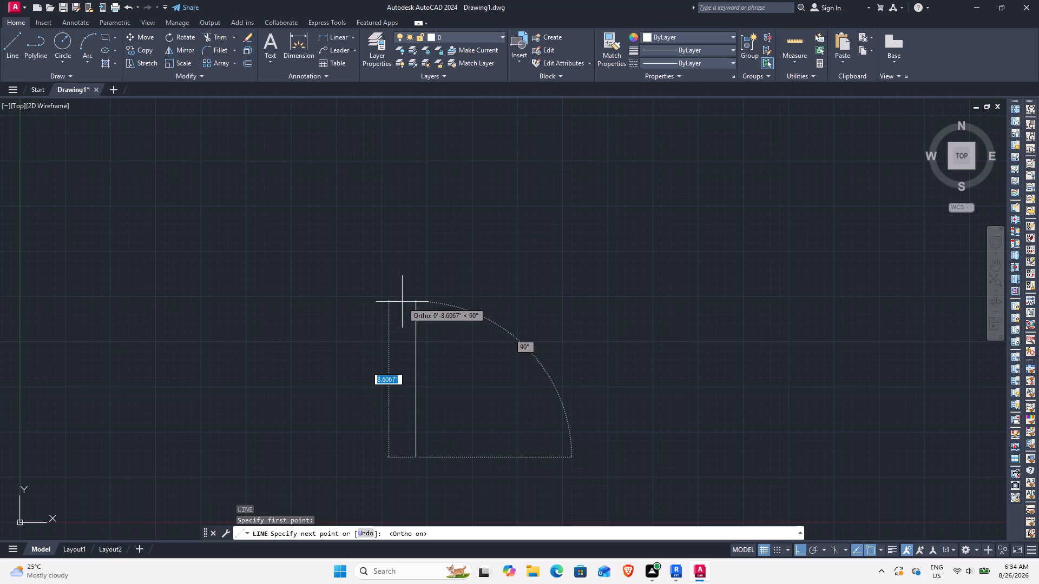
type("34'")
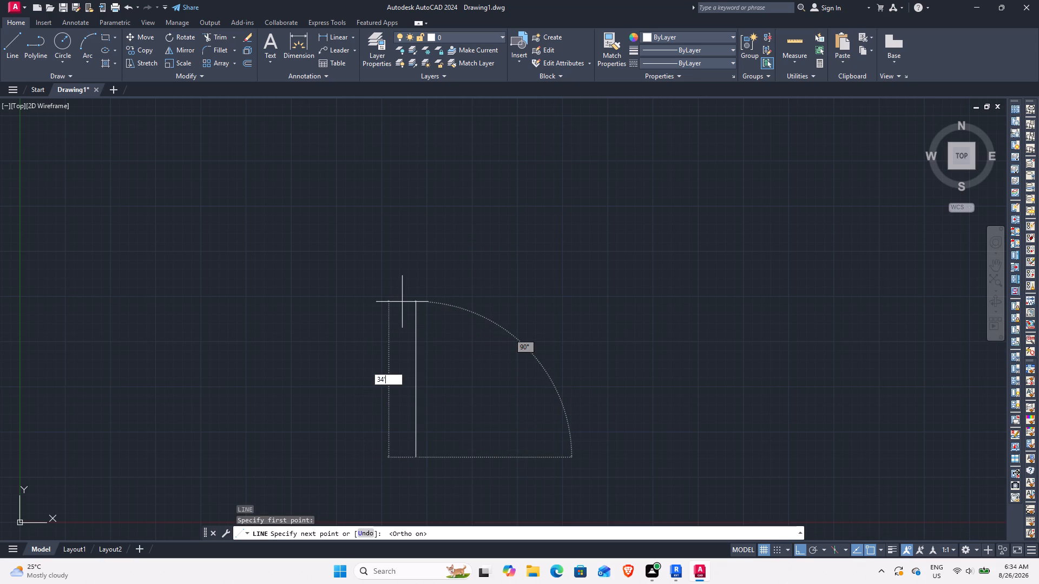
key("3")
key("shift+quotedbl")
key("Return")
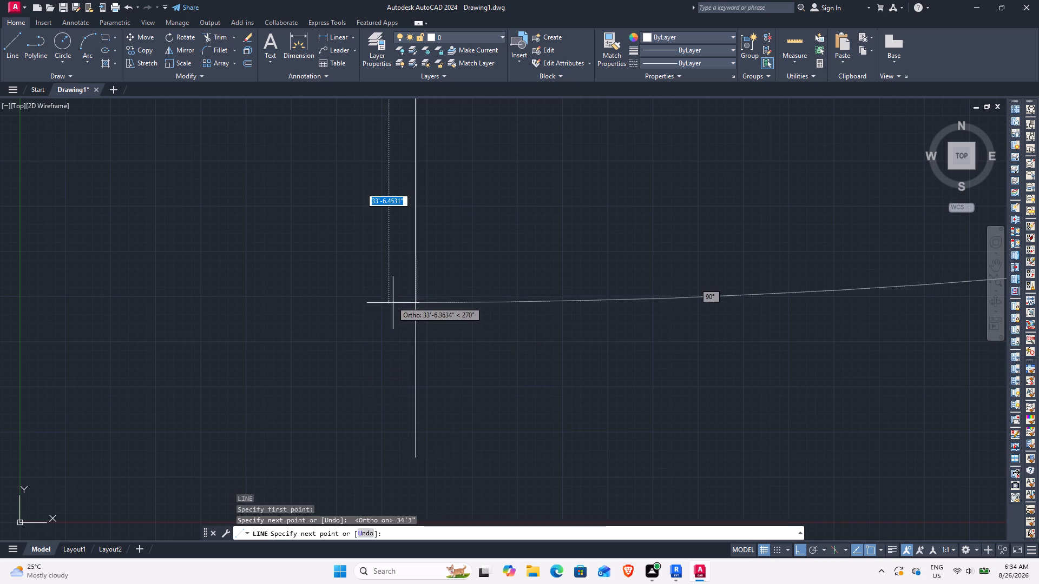
scroll(393, 303, "down", 17)
key("Escape")
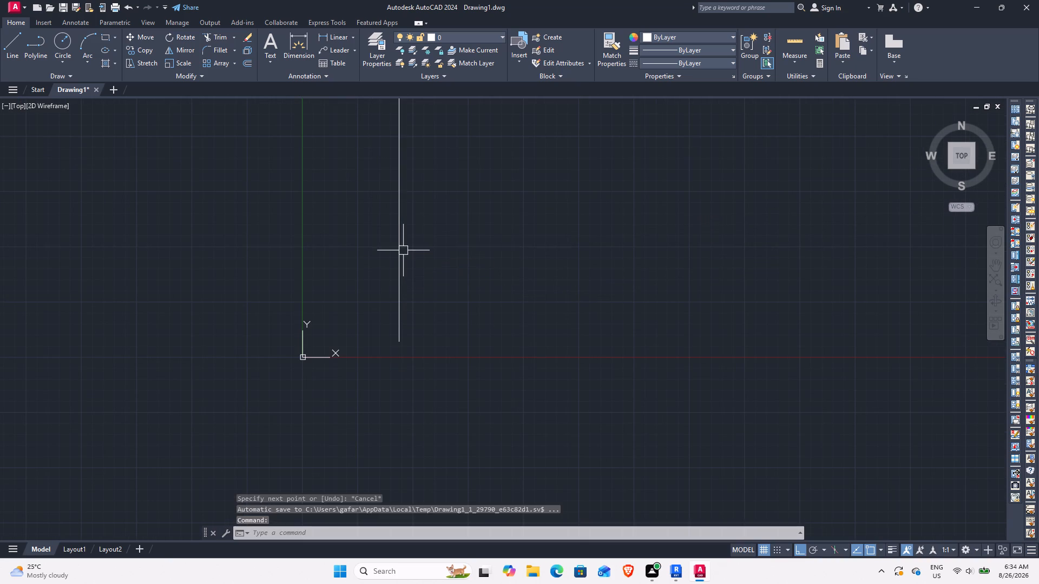
Move the vertical line horizontally about 46' to the right, away from the Y axis.
scroll(402, 244, "down", 8)
middle_click_drag(413, 207, 390, 276)
scroll(370, 305, "up", 7)
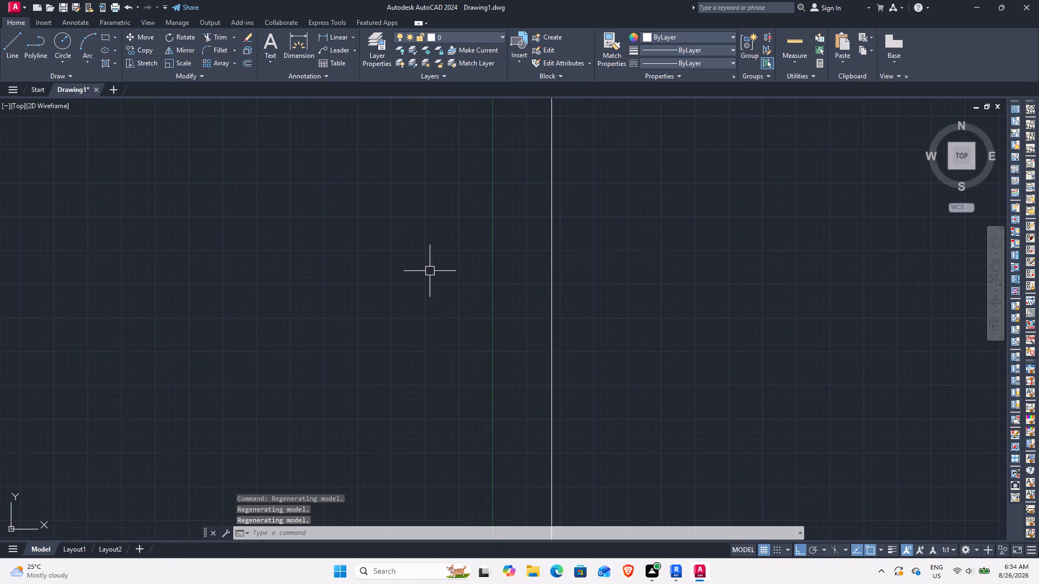
scroll(429, 269, "down", 3)
middle_click_drag(417, 268, 295, 310)
left_click(333, 262)
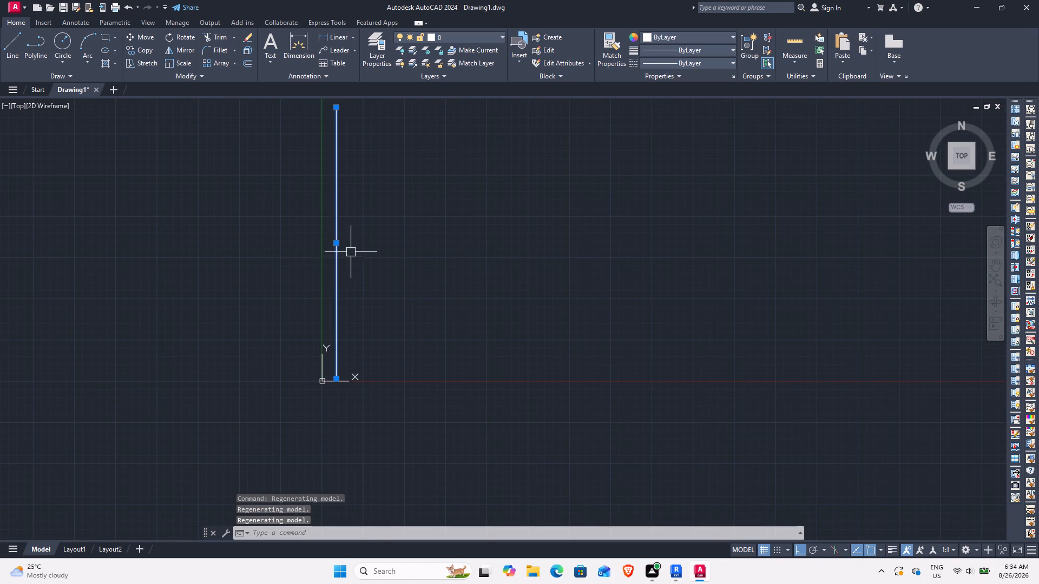
left_click(337, 270)
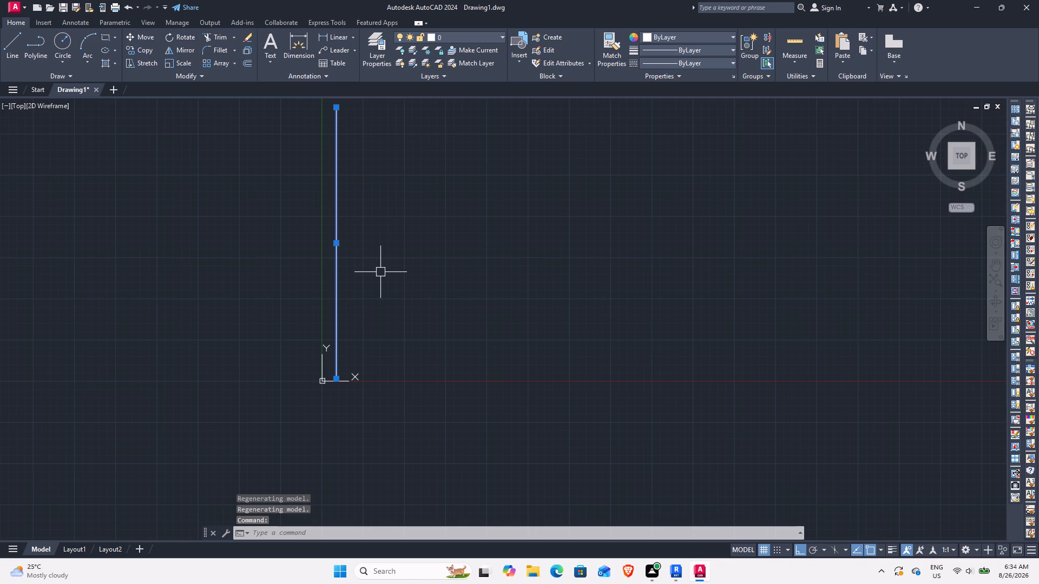
type("M")
key("space")
left_click_drag(336, 313, 343, 312)
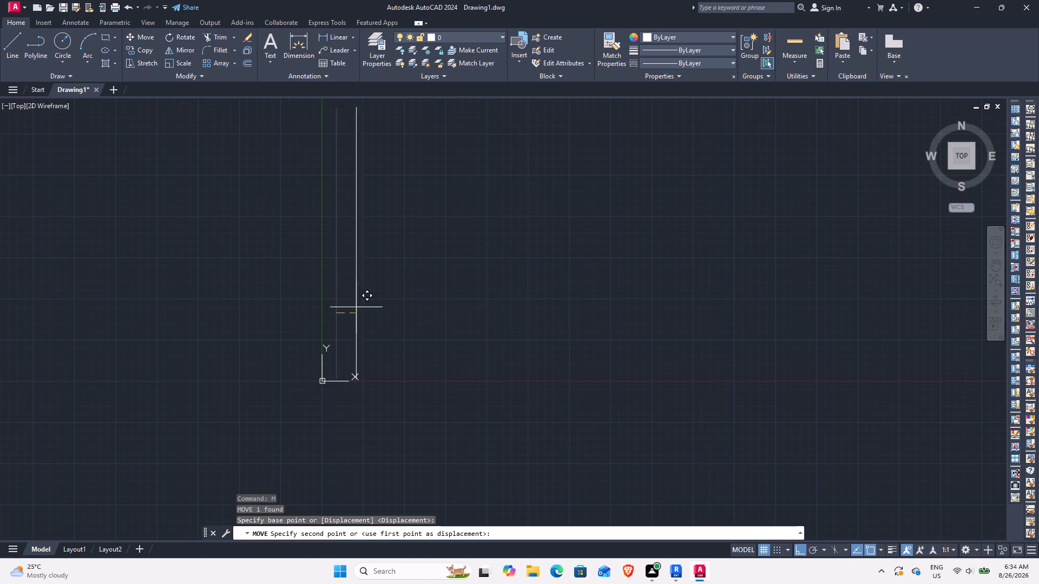
scroll(508, 216, "down", 3)
middle_click_drag(508, 216, 424, 295)
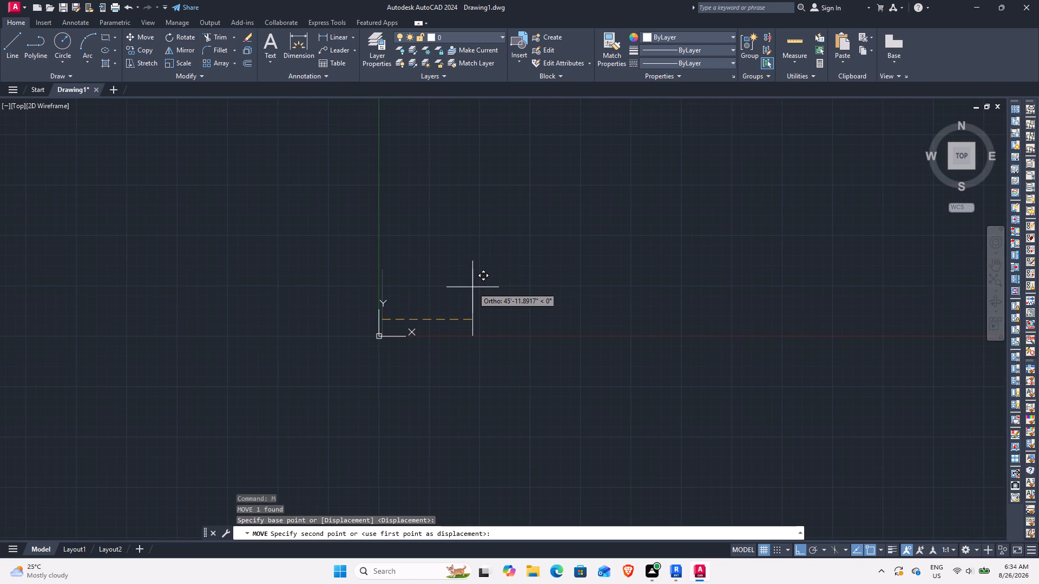
left_click(472, 287)
Draw a horizontal line 44'4" long to the right from the lower end of the vertical line.
scroll(503, 388, "up", 4)
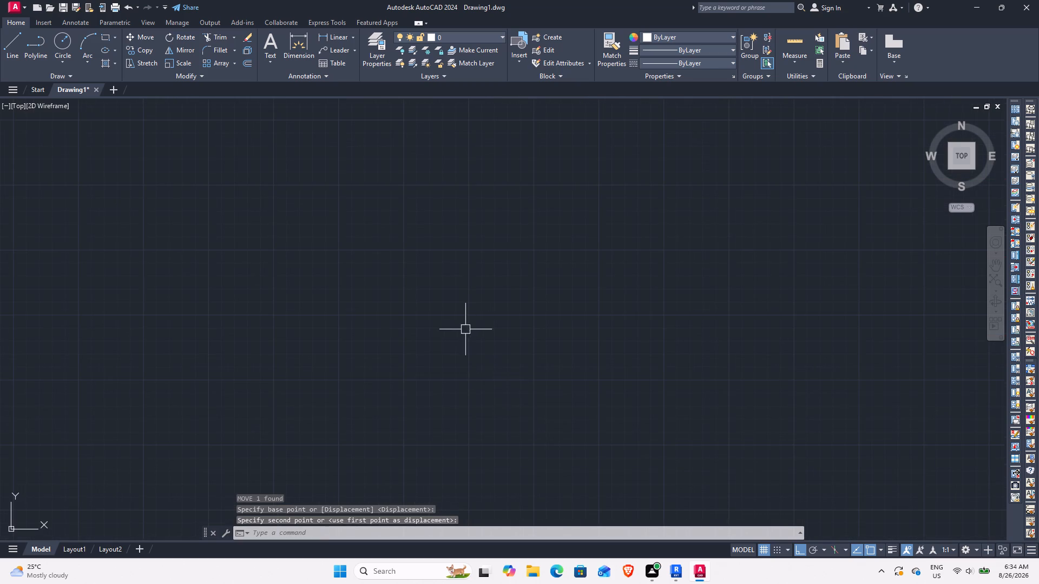
scroll(432, 286, "down", 5)
middle_click_drag(423, 275, 389, 357)
scroll(385, 324, "up", 5)
middle_click_drag(386, 347, 380, 332)
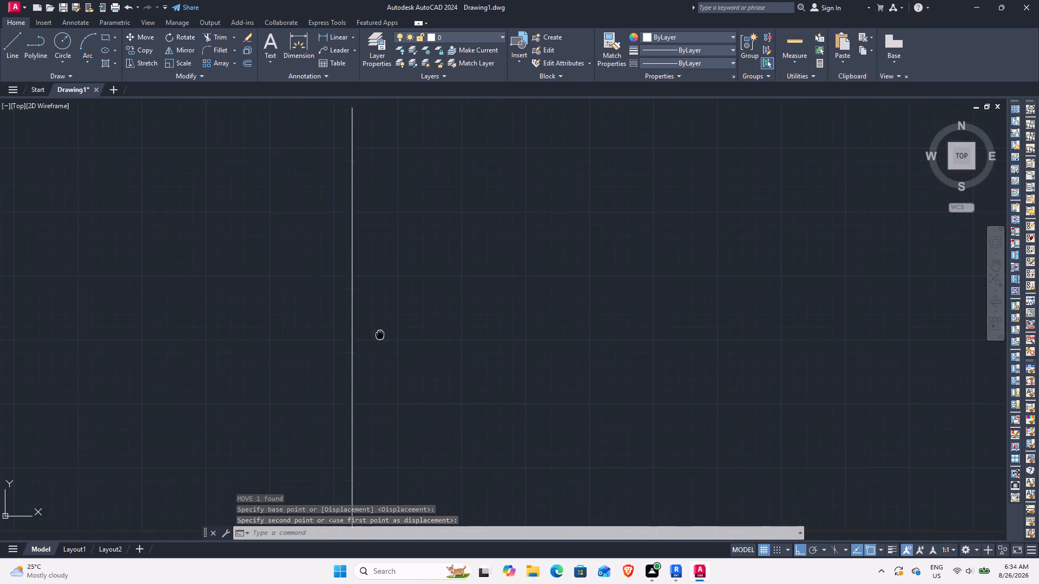
middle_click_drag(380, 332, 388, 275)
scroll(378, 283, "down", 1)
middle_click_drag(411, 286, 382, 308)
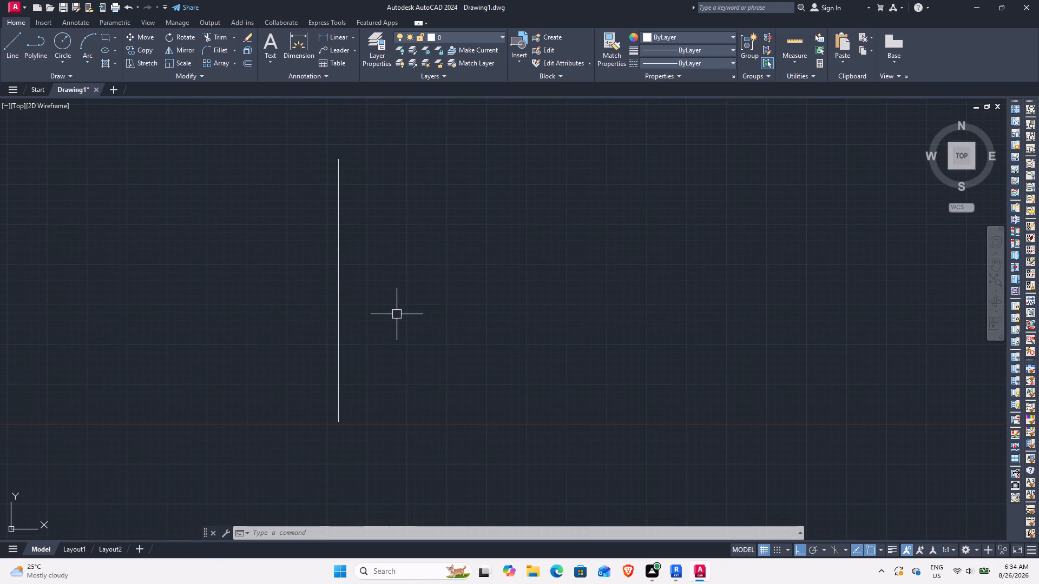
type("L")
key("space")
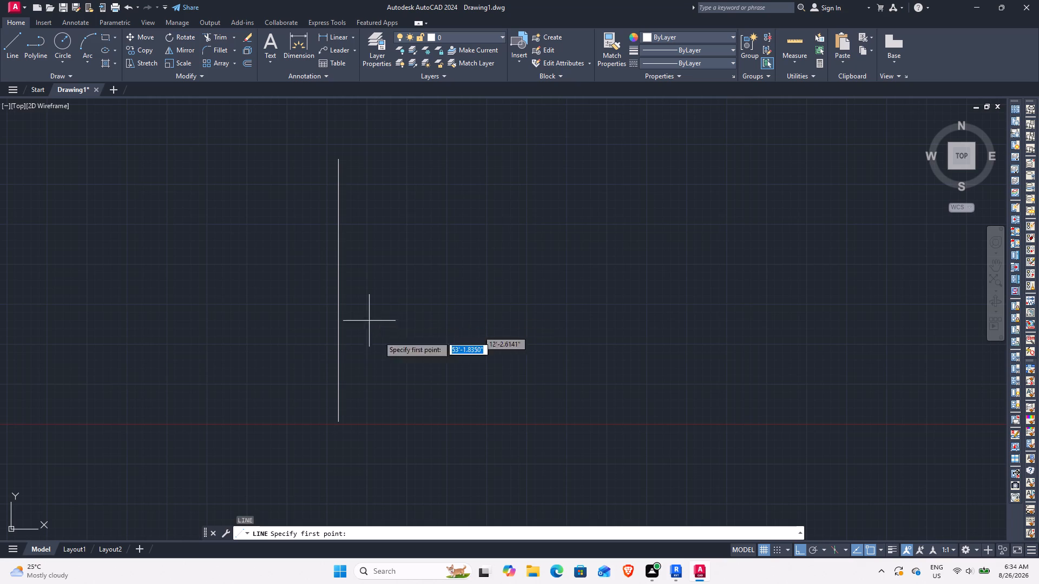
left_click(339, 423)
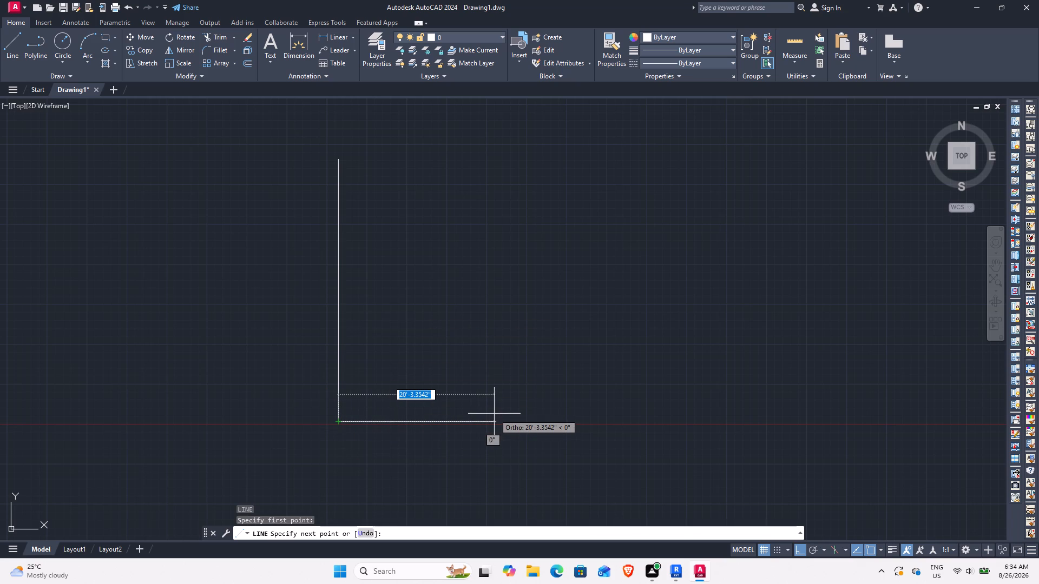
type("44")
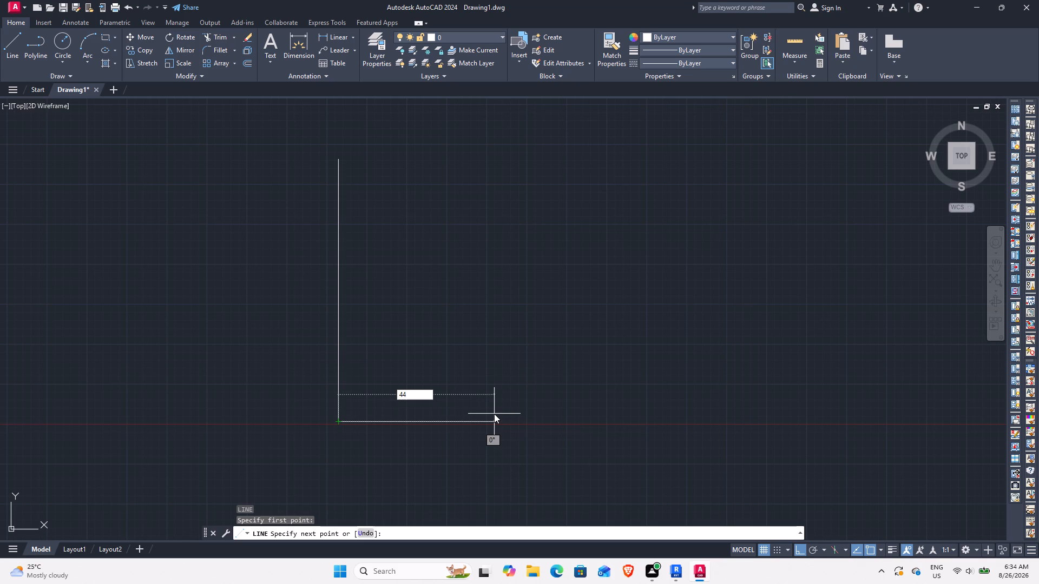
type("'5")
key("BackSpace")
key("4")
key("Return")
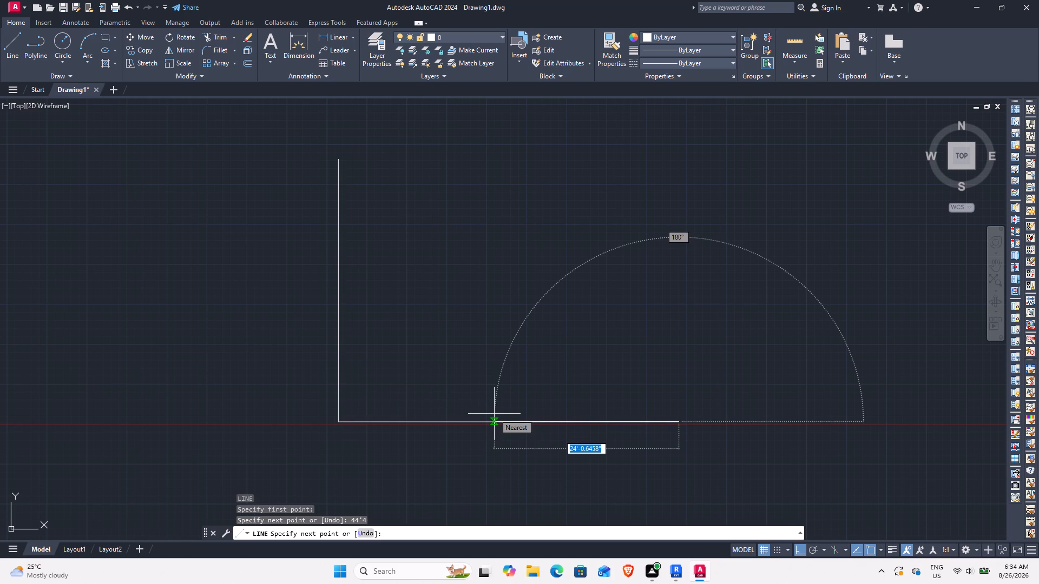
key("Escape")
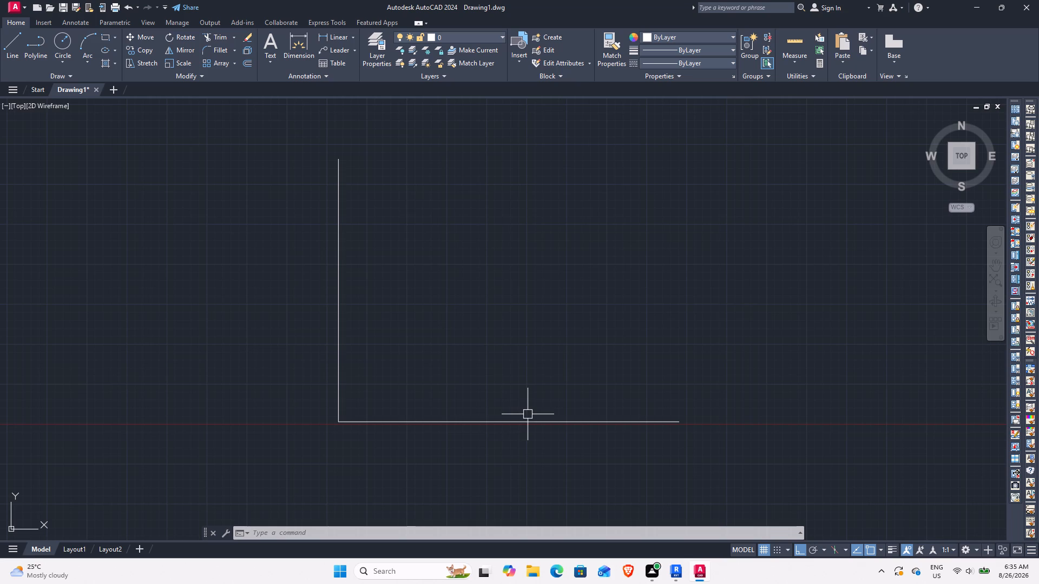
Offset the horizontal base line 2'6" upward.
type("O")
key("space")
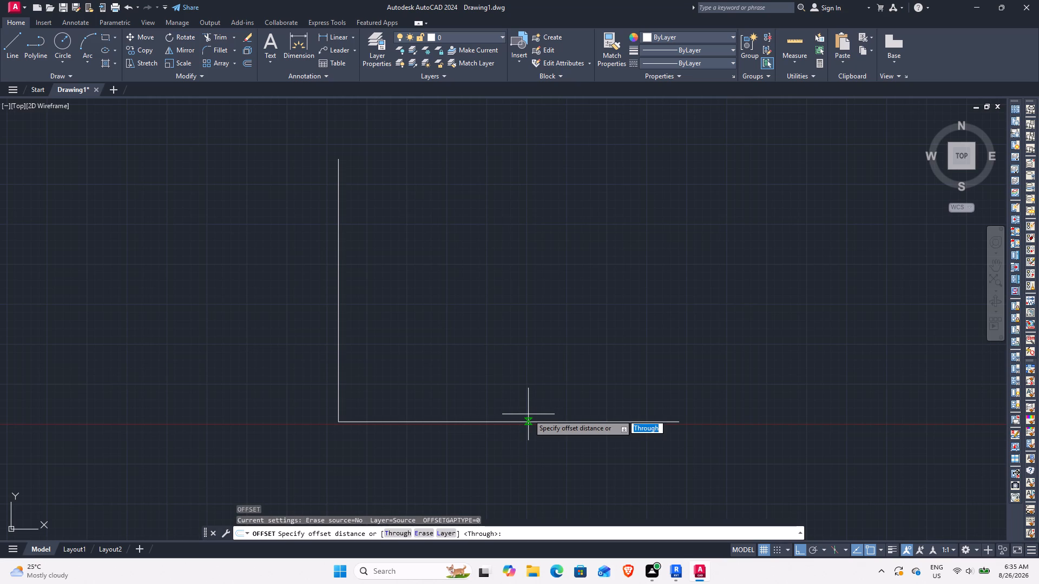
type("2'6")
key("Return")
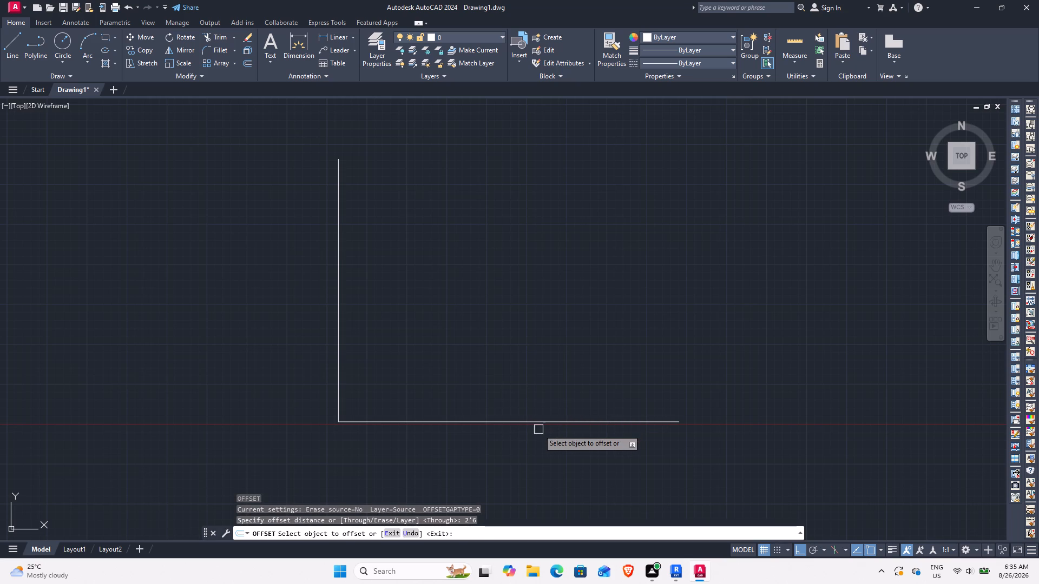
left_click(537, 423)
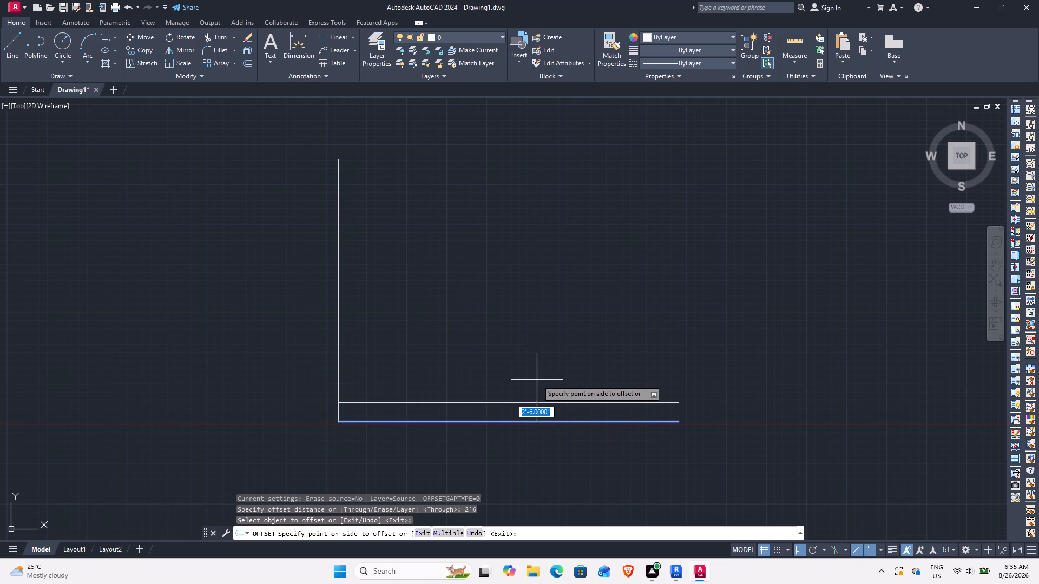
left_click(537, 380)
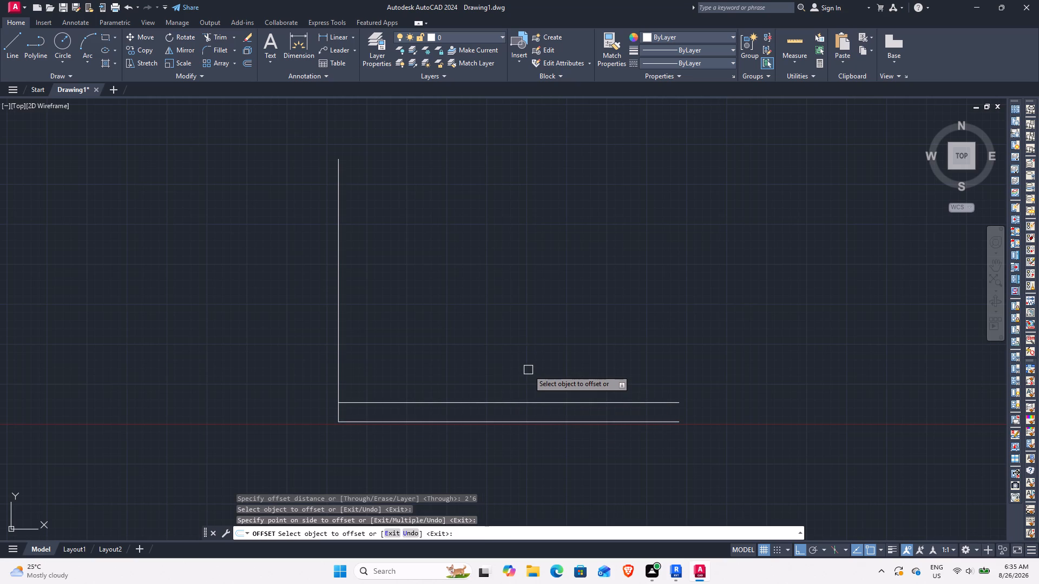
key("space")
Offset the upper horizontal line 9" upward to form the second face of the wall.
key("space")
type("9")
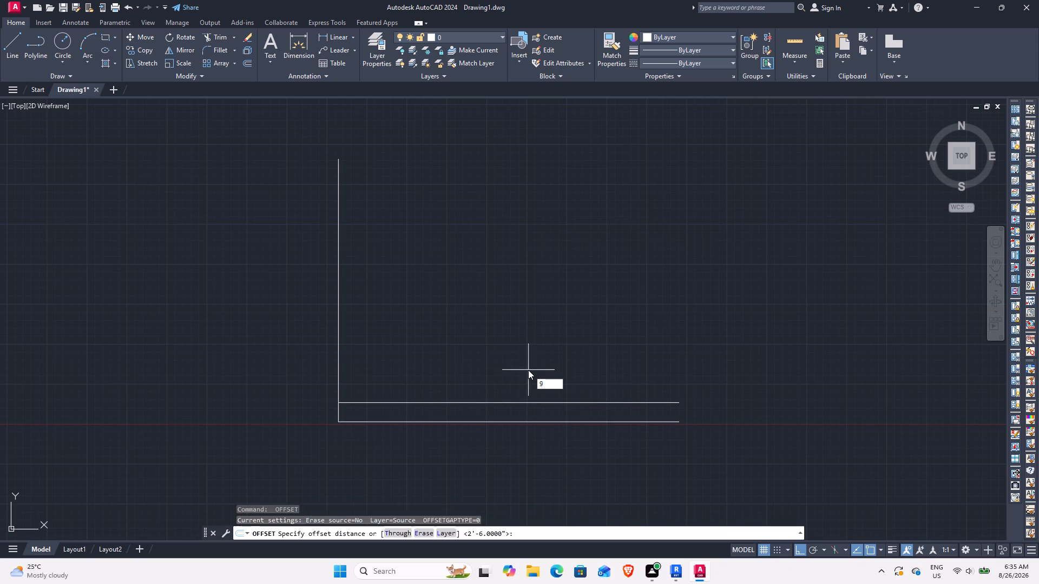
key("Return")
left_click(556, 402)
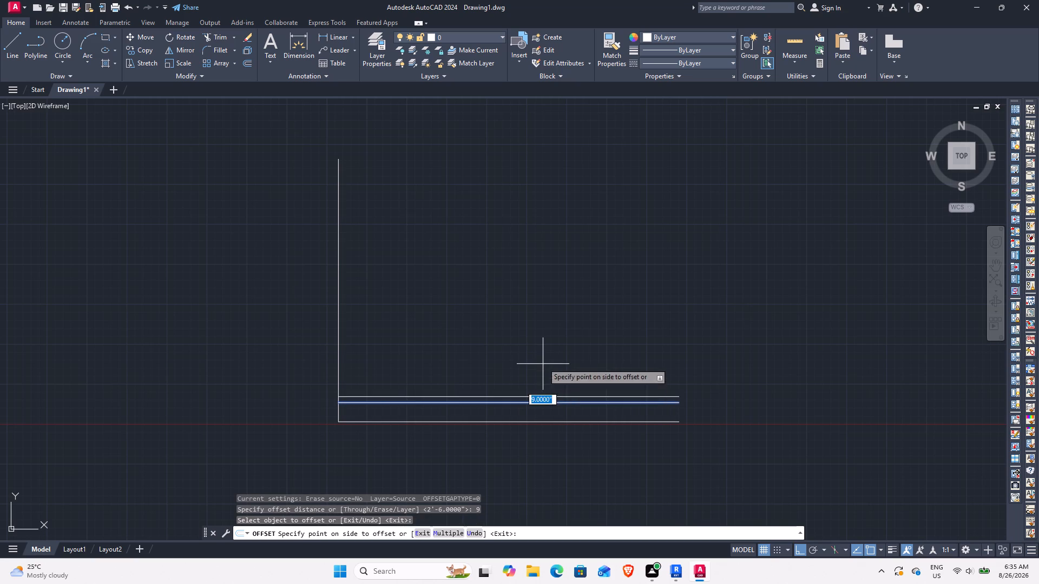
left_click(543, 363)
key("space")
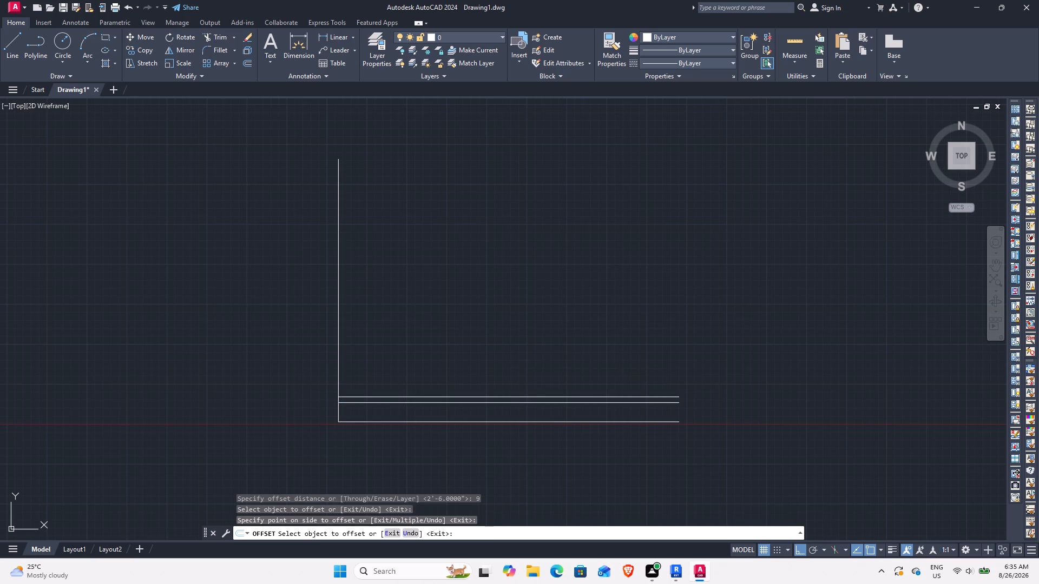
Offset the vertical boundary line 5'9" to the right.
key("space")
type("5'9")
key("Return")
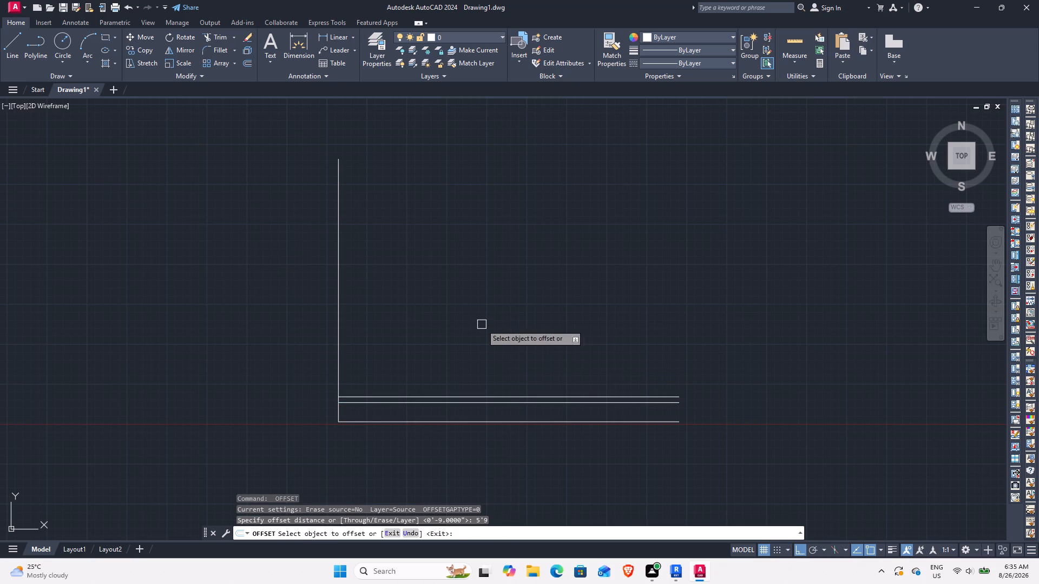
left_click(339, 288)
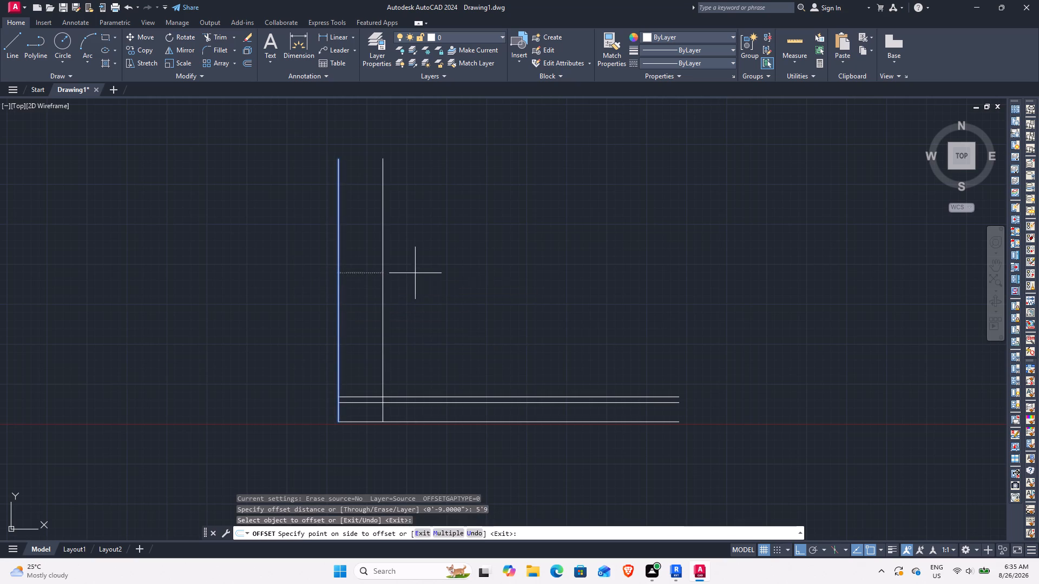
left_click(415, 273)
key("space")
Offset the inner vertical line 9" to the right to form the second face of the wall.
key("space")
type("9")
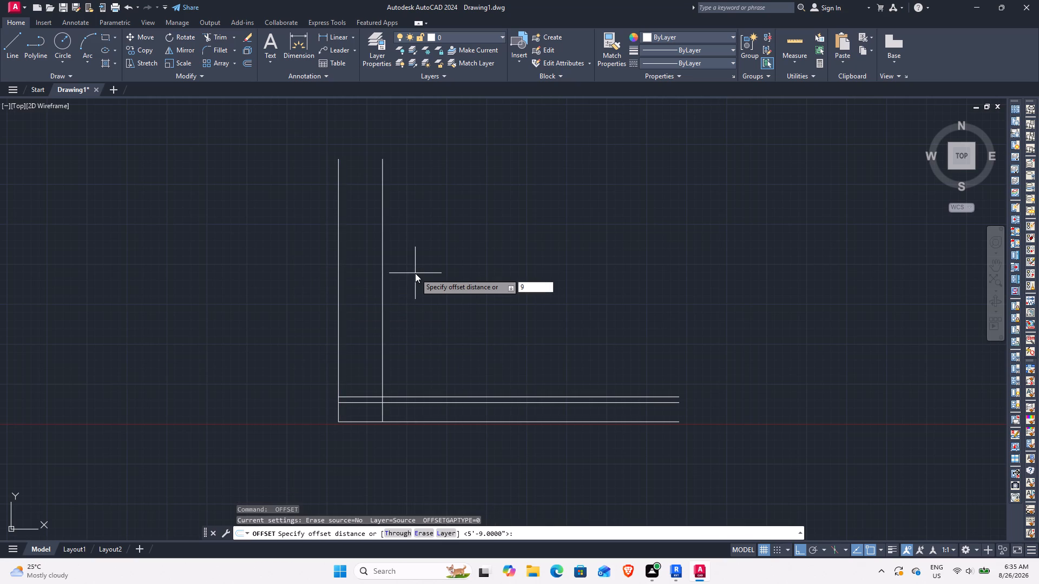
key("Return")
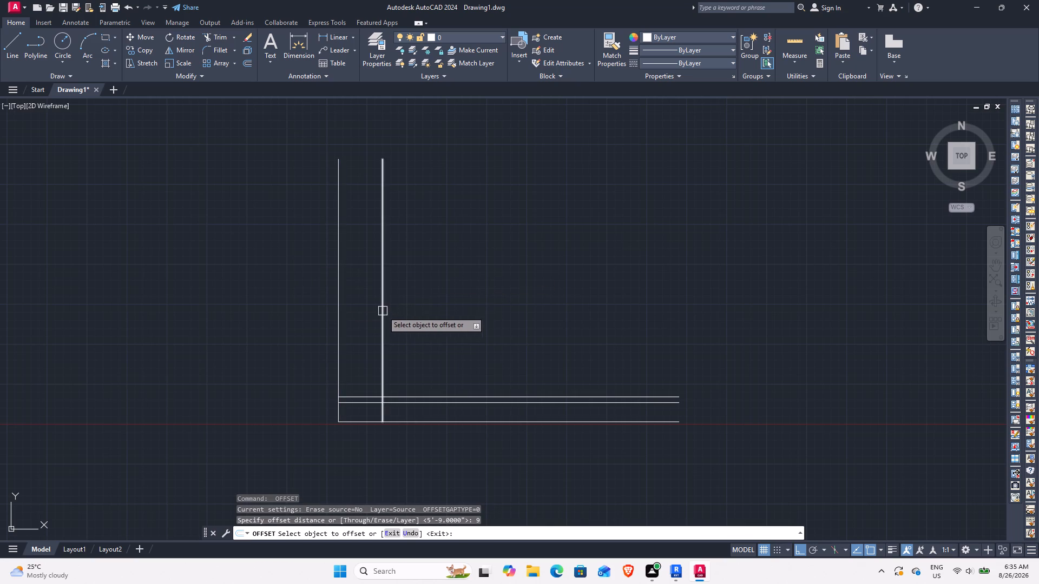
left_click(383, 311)
left_click(453, 311)
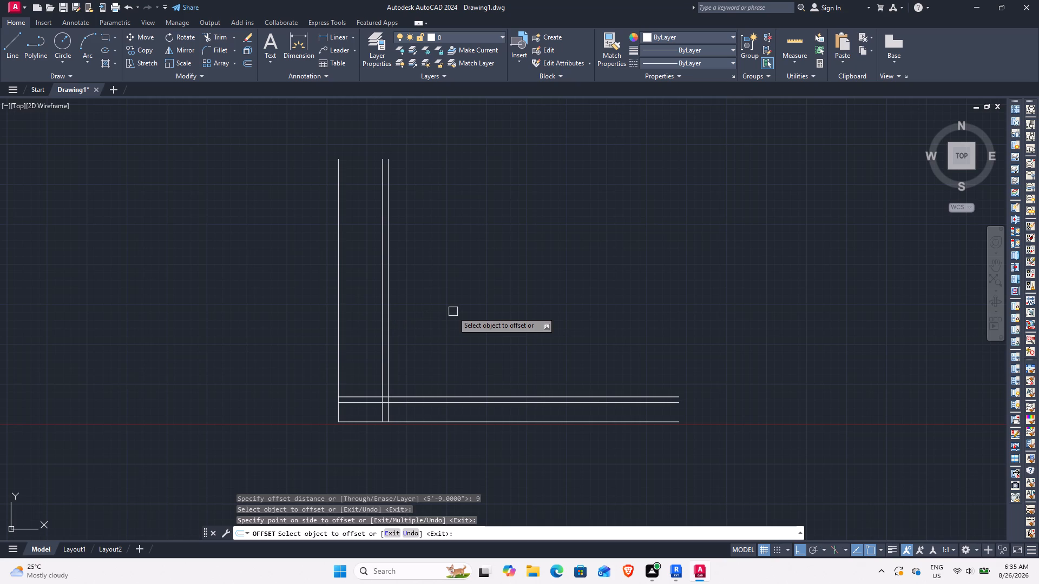
Draw the top boundary line 44'4" long and the right boundary line 34'3" long, closing the plan's outer rectangle.
key("space")
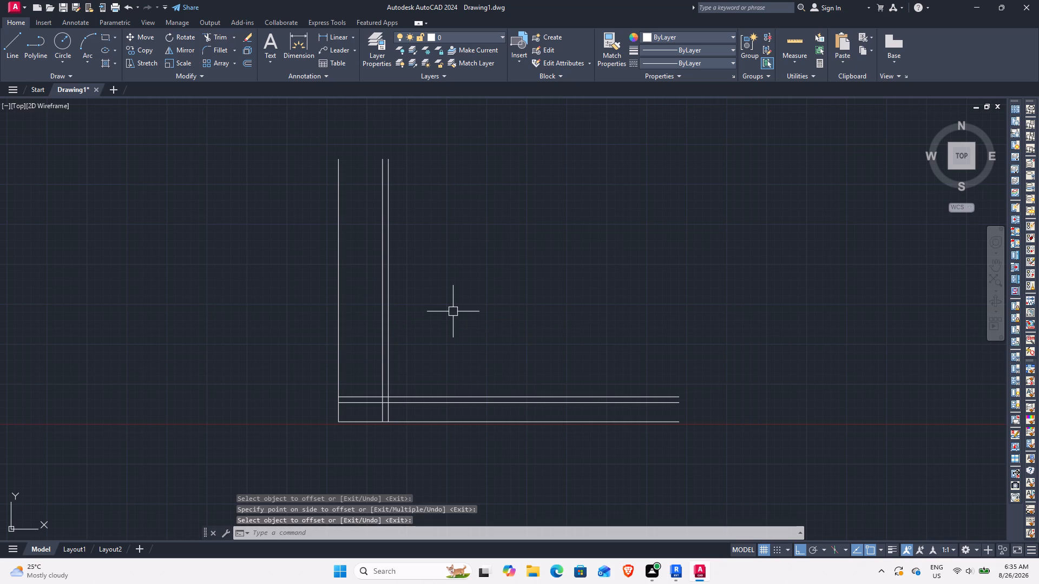
type("L")
key("space")
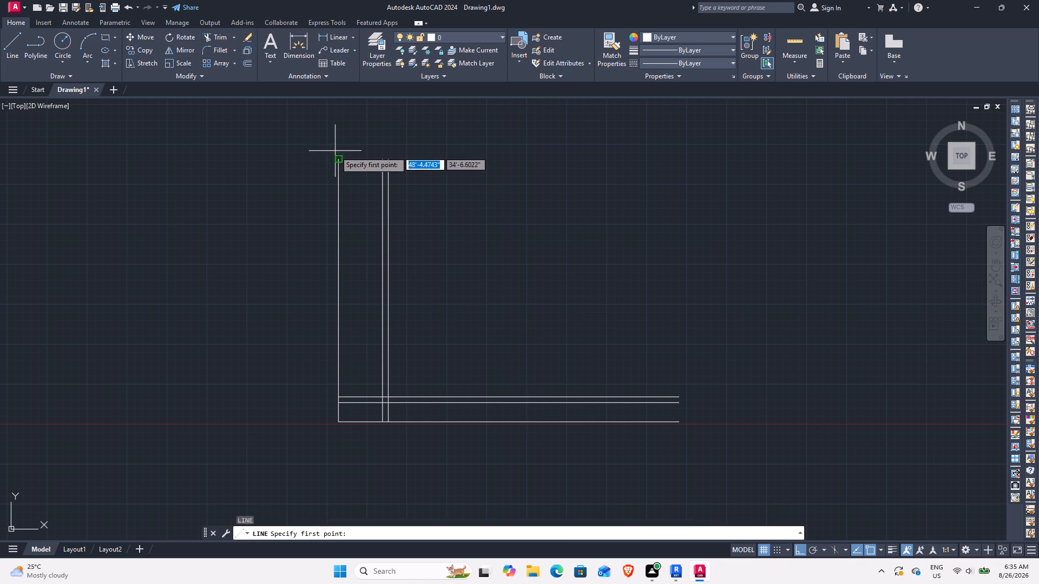
left_click(335, 158)
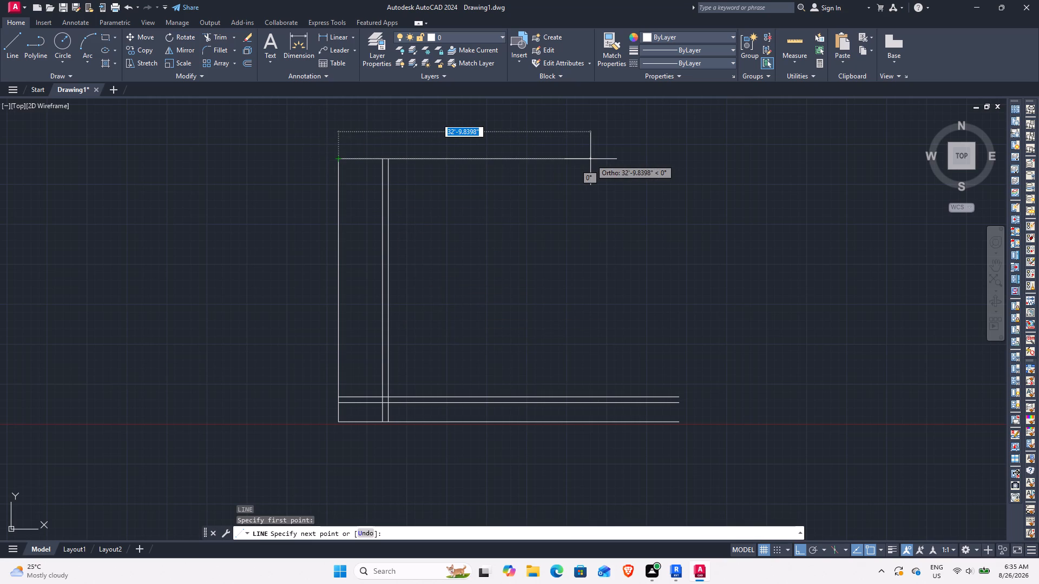
left_click(680, 162)
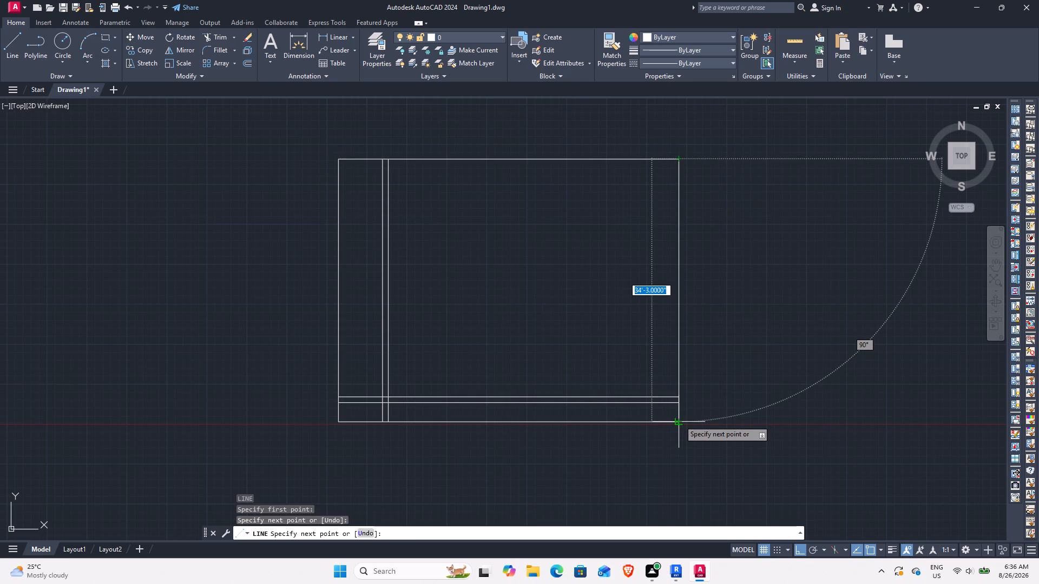
left_click(679, 420)
key("Escape")
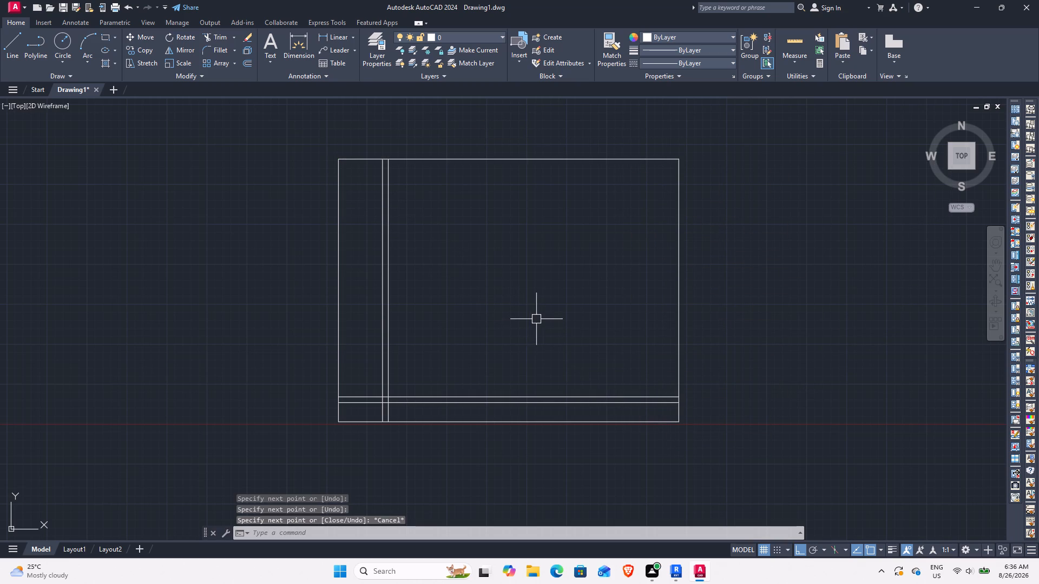
Offset the top boundary line 1'6" downward.
type("O 1'6")
key("Return")
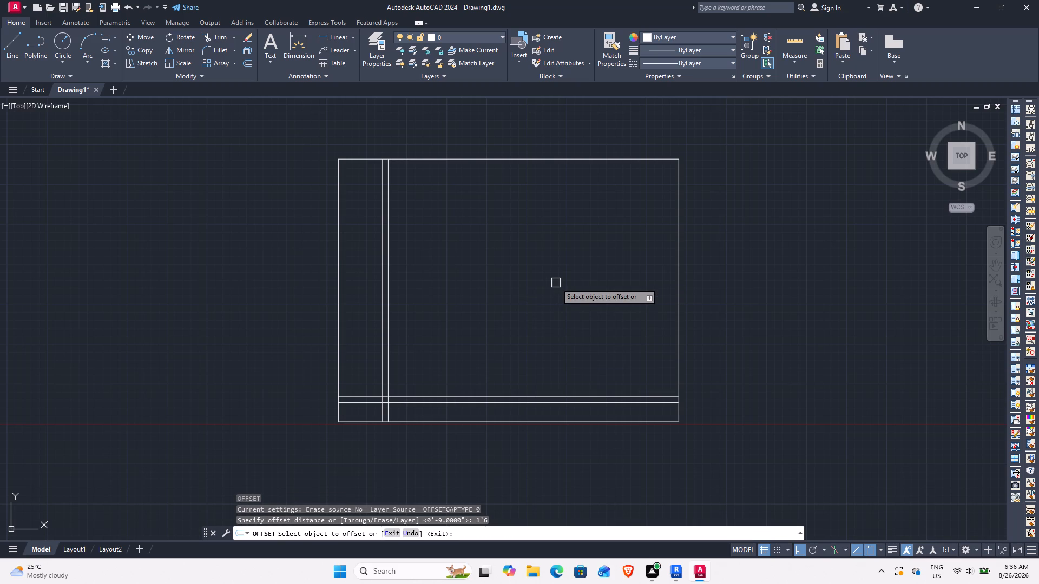
left_click(580, 157)
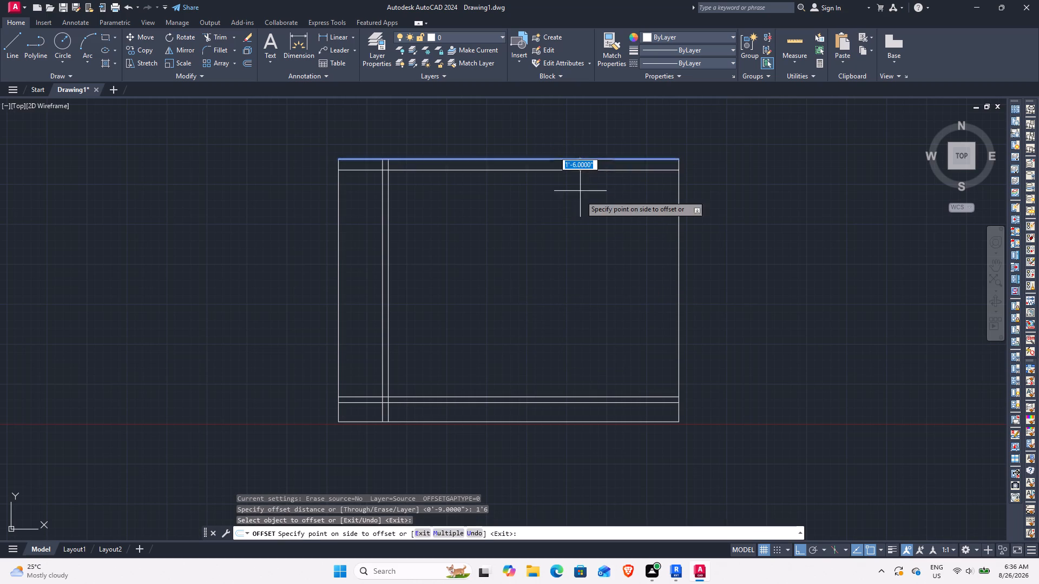
left_click(580, 221)
middle_click_drag(563, 232, 516, 330)
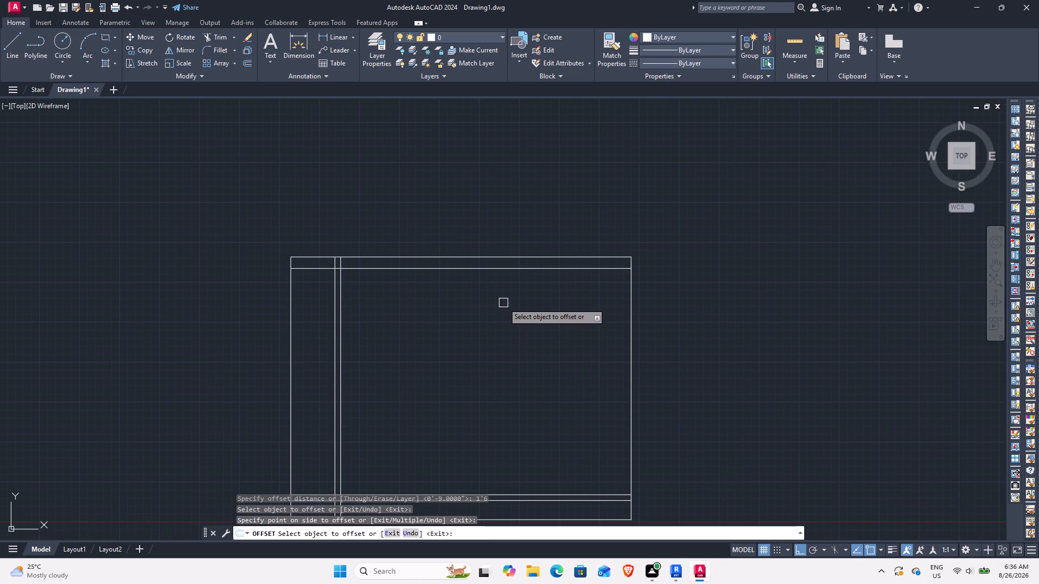
scroll(503, 303, "up", 1)
middle_click_drag(488, 309, 476, 286)
key("space")
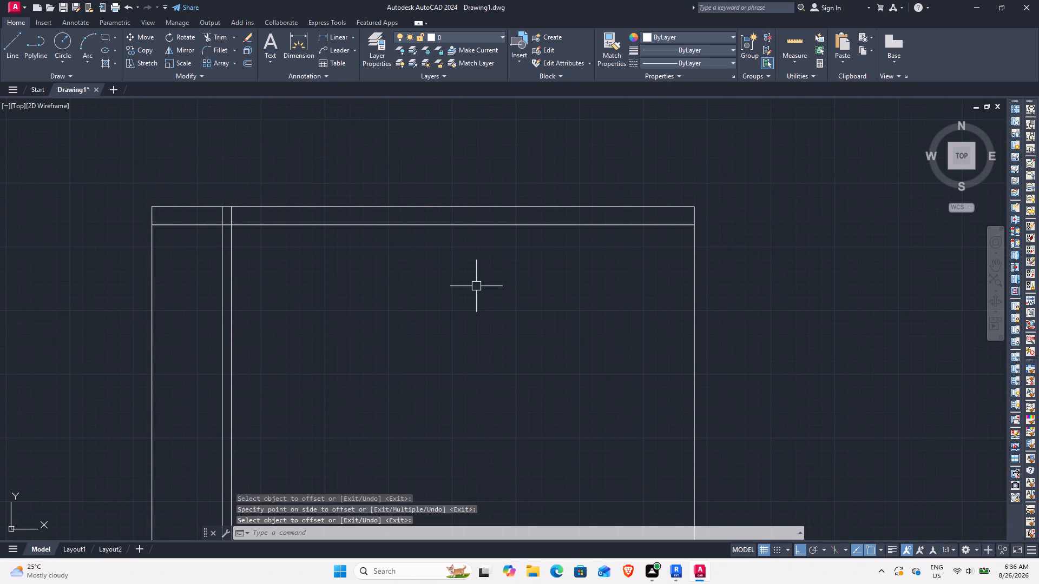
Offset both the 1'6" inner line and the top boundary line 9" downward.
key("space")
type("9")
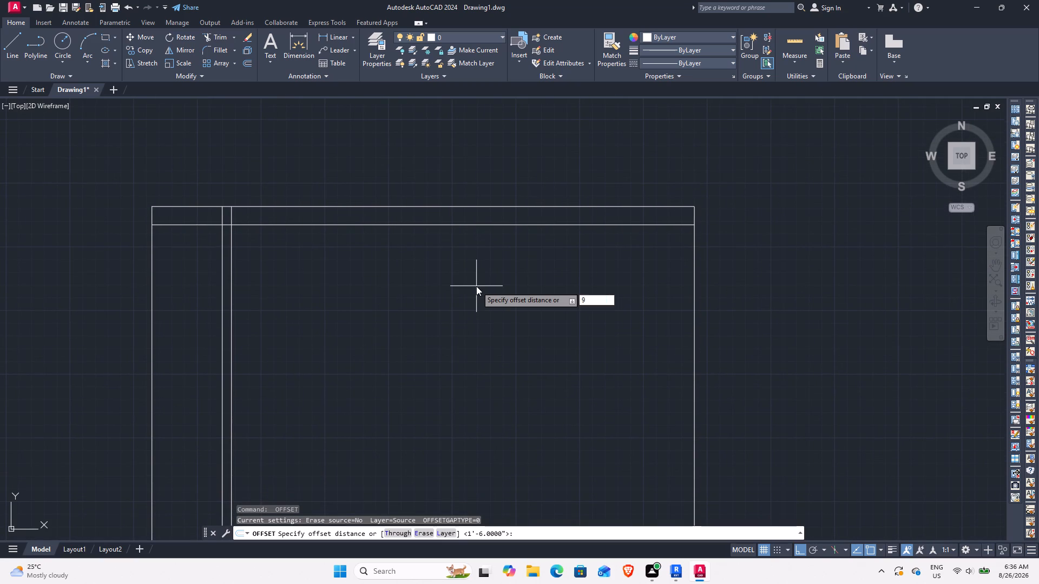
key("Return")
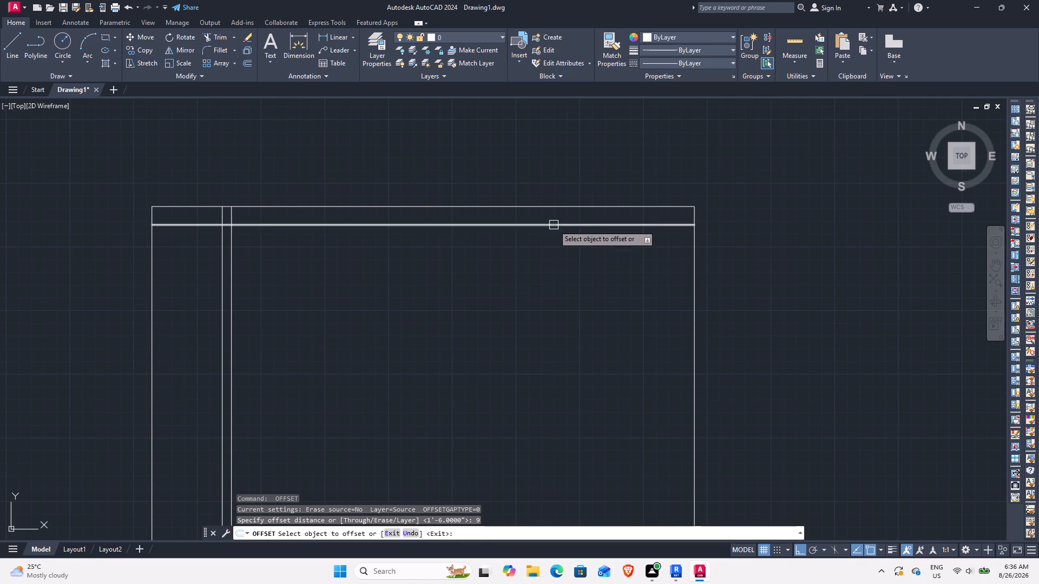
left_click(554, 225)
left_click(554, 300)
left_click(505, 209)
left_click(506, 221)
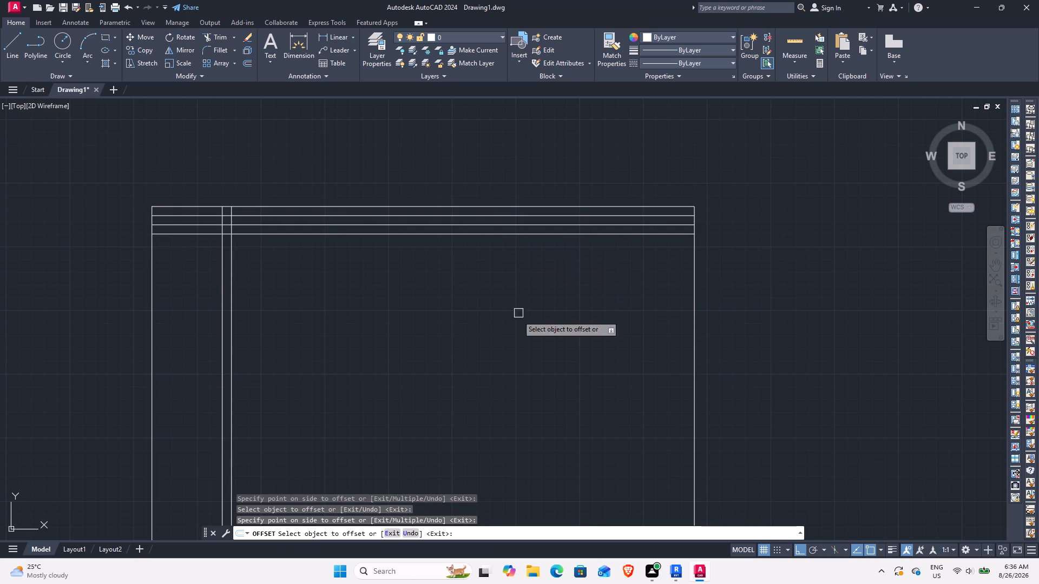
key("Escape")
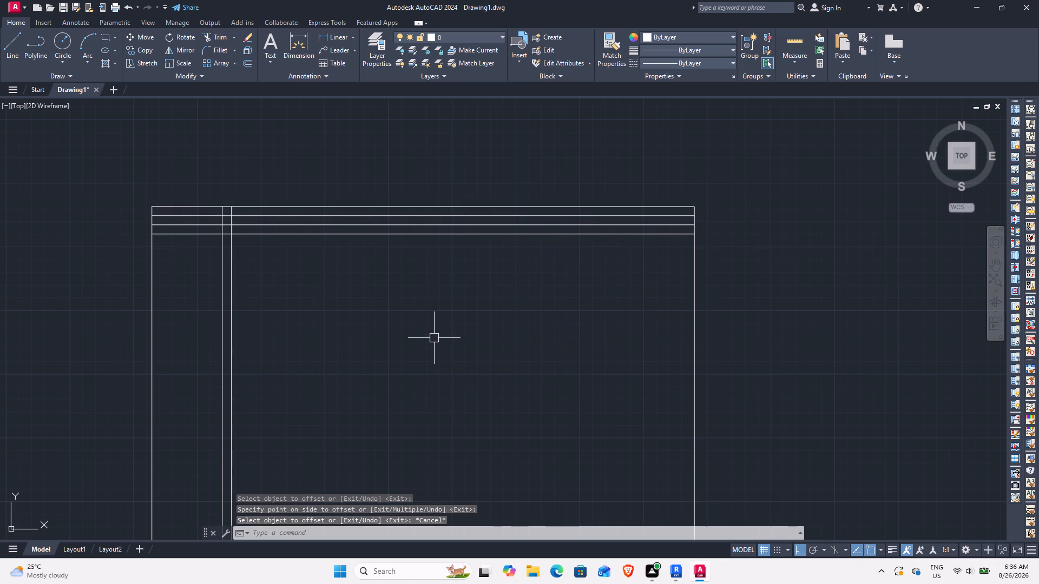
Trim the two lower top-wall lines left of the inner vertical wall, and clear all three offset lines between that wall's faces.
type("TR")
key("space")
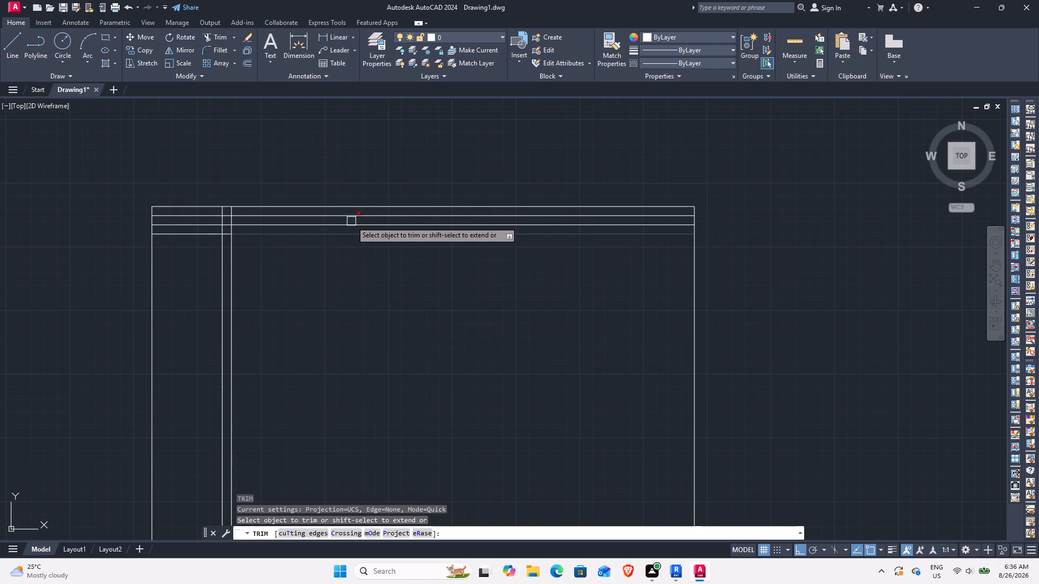
scroll(348, 218, "up", 4)
scroll(309, 266, "down", 4)
middle_click_drag(308, 267, 382, 271)
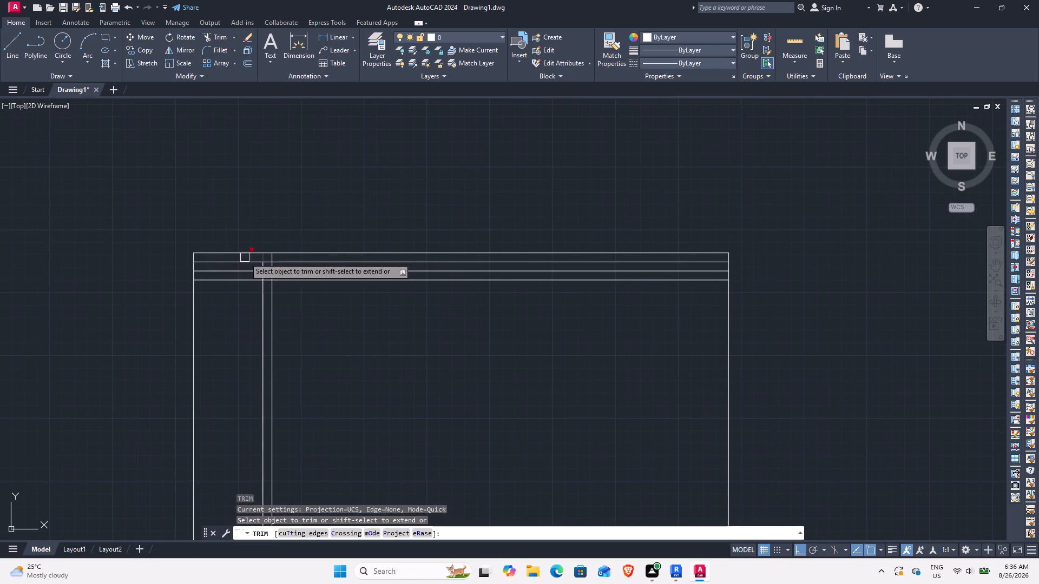
left_click(237, 272)
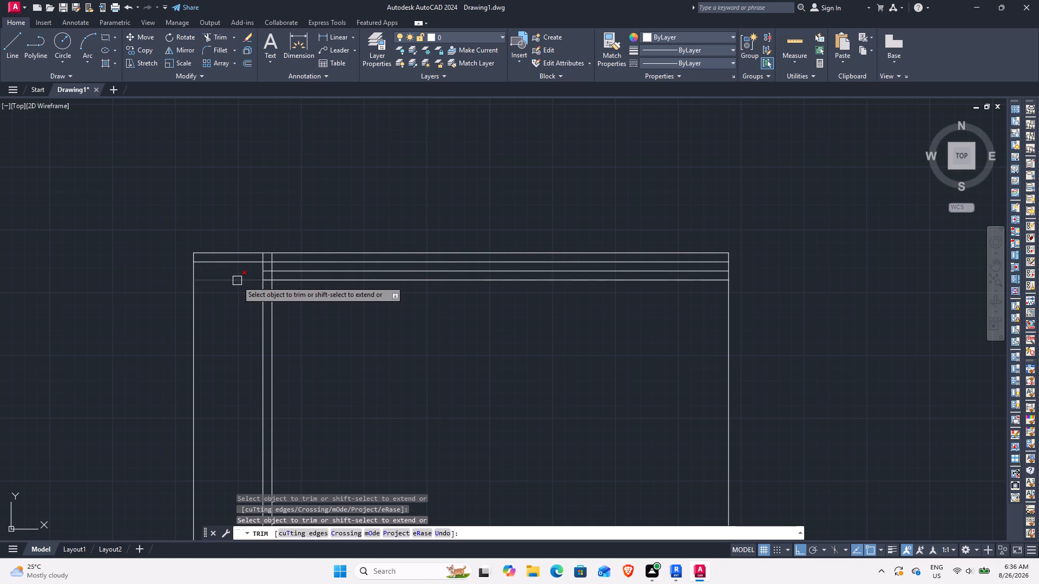
left_click(237, 281)
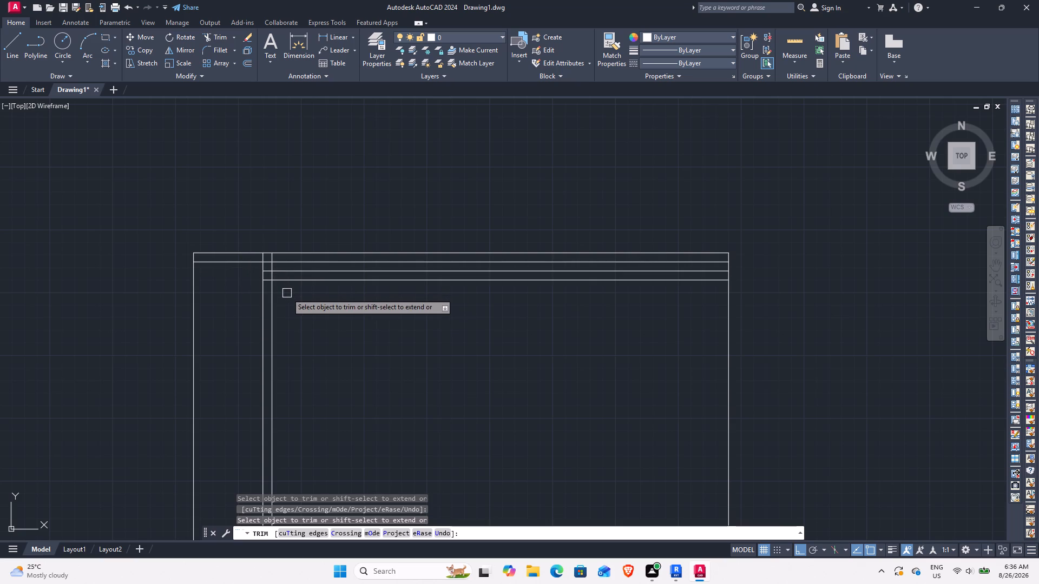
scroll(272, 287, "up", 4)
left_click_drag(225, 267, 225, 261)
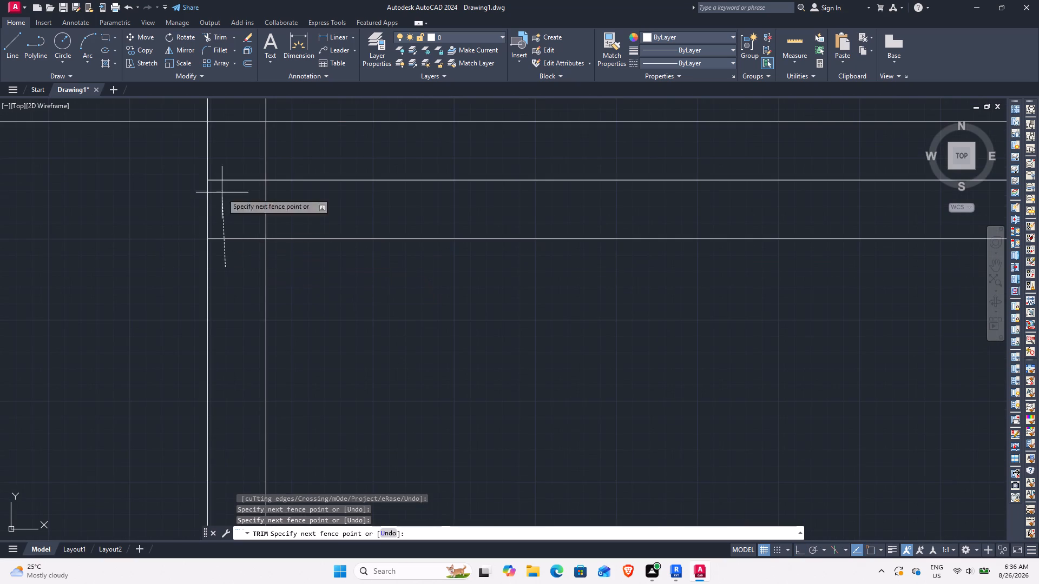
left_click(235, 112)
Remove the part of the line 9" below the top boundary that lies right of the inner vertical wall.
scroll(250, 220, "down", 3)
middle_click_drag(292, 236, 174, 275)
middle_click(151, 280)
middle_click(146, 286)
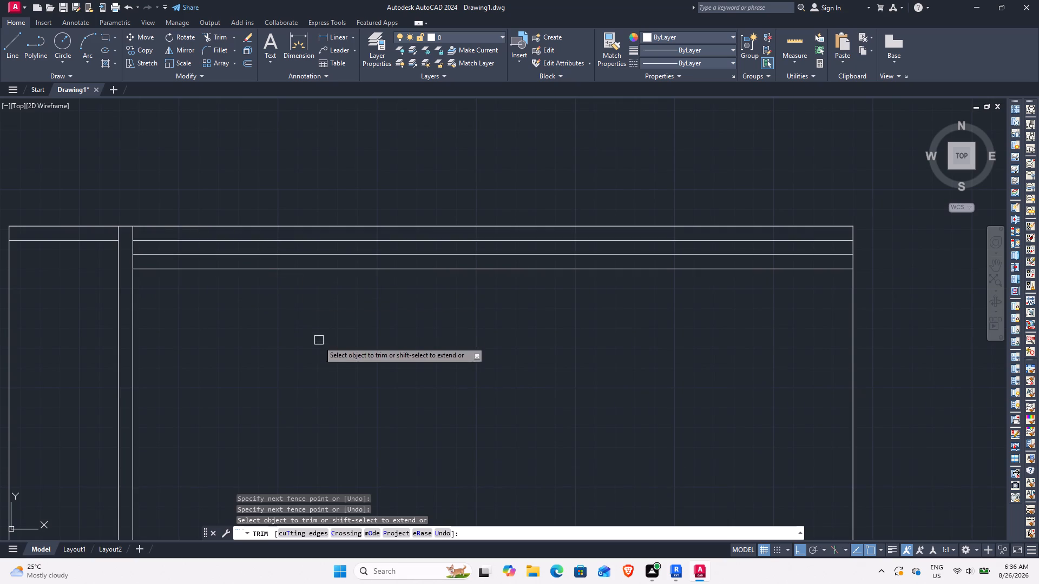
left_click(301, 236)
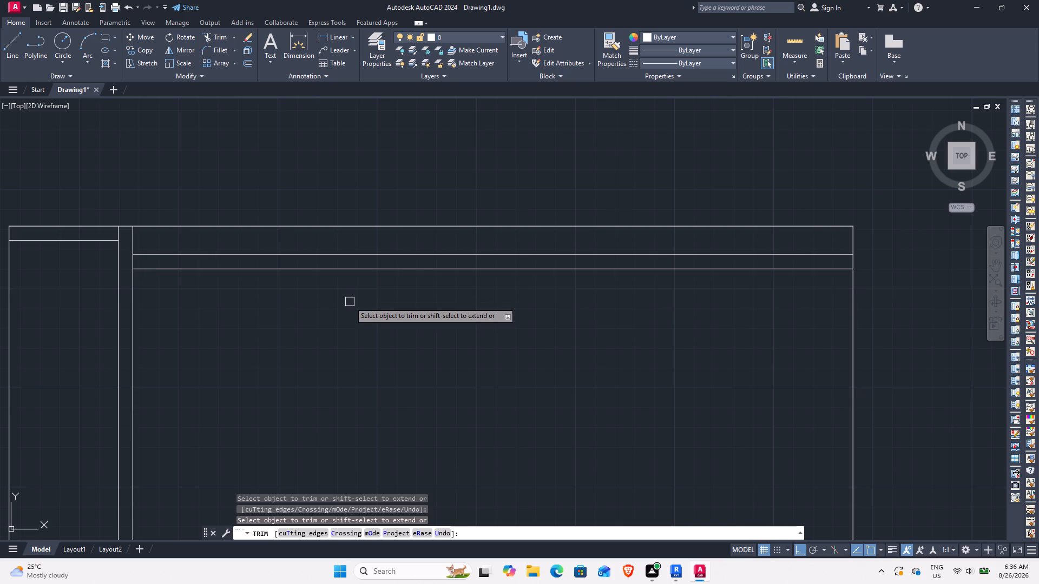
key("Escape")
Trim the two bottom wall lines left of the inner vertical wall.
scroll(348, 302, "down", 5)
middle_click_drag(323, 333, 318, 294)
scroll(333, 284, "up", 2)
scroll(338, 352, "up", 1)
middle_click_drag(340, 317, 332, 347)
key("space")
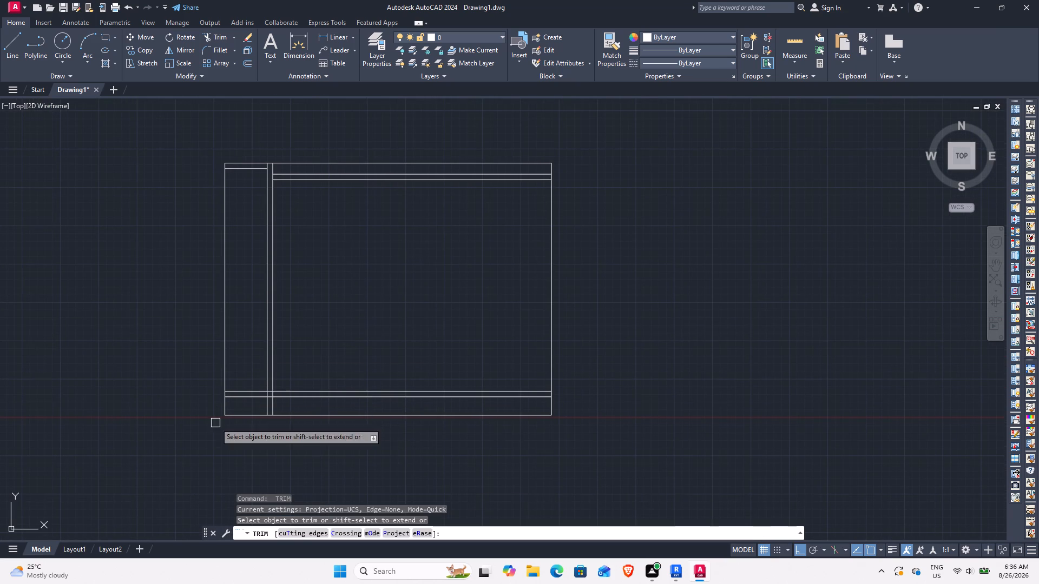
scroll(256, 389, "up", 3)
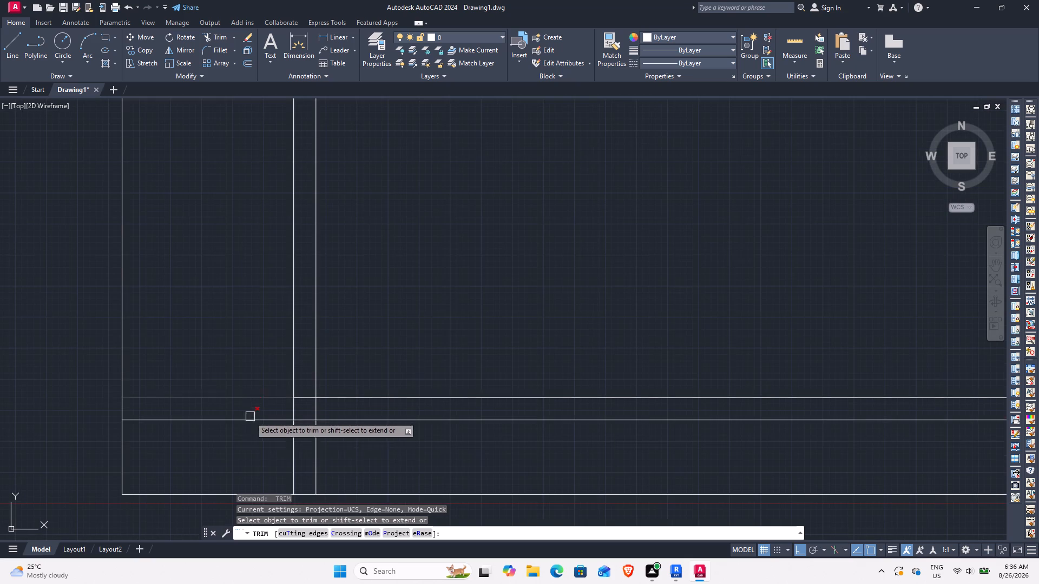
left_click(253, 445)
left_click(257, 360)
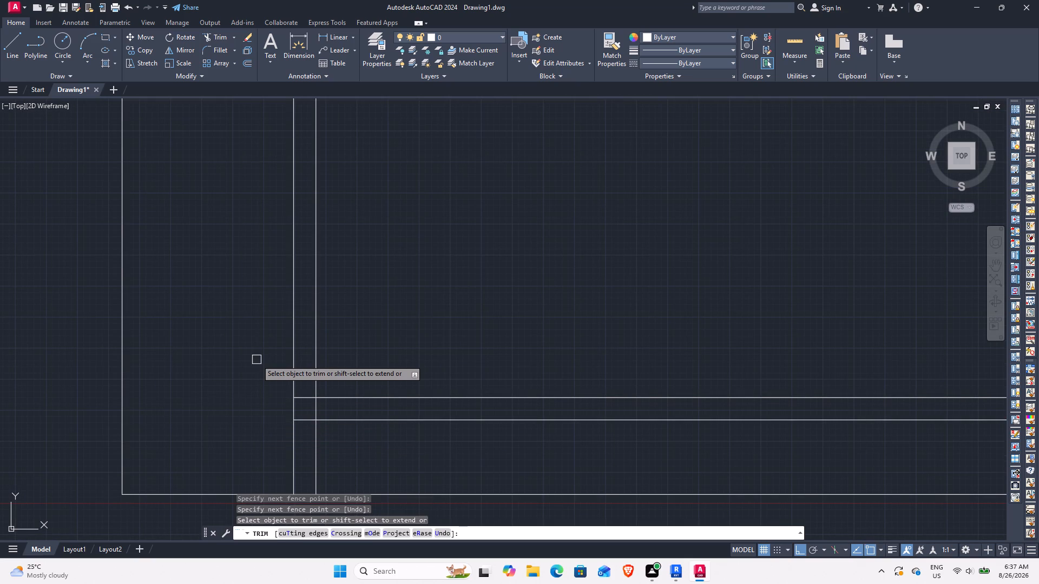
Trim the two inner vertical wall lines below the bottom wall to form the lower-left wall corner.
scroll(255, 360, "down", 1)
left_click(336, 421)
left_click(263, 421)
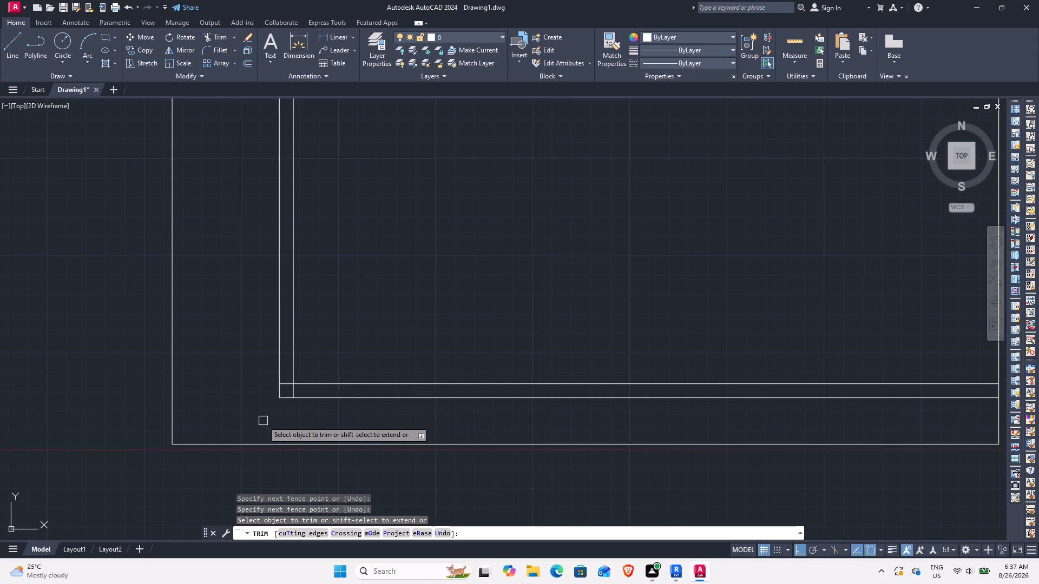
scroll(266, 388, "down", 3)
middle_click_drag(344, 336, 311, 354)
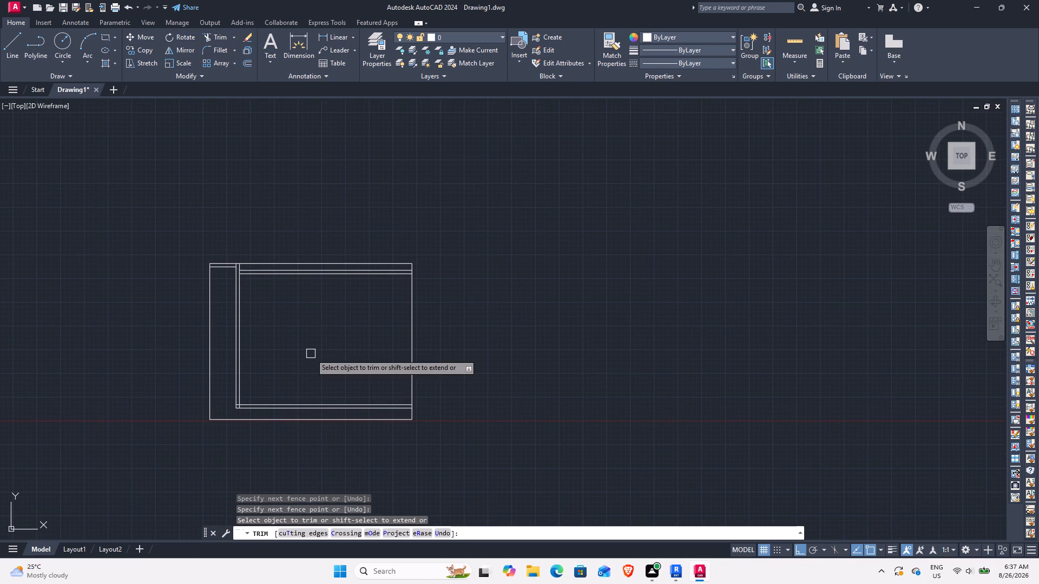
key("Escape")
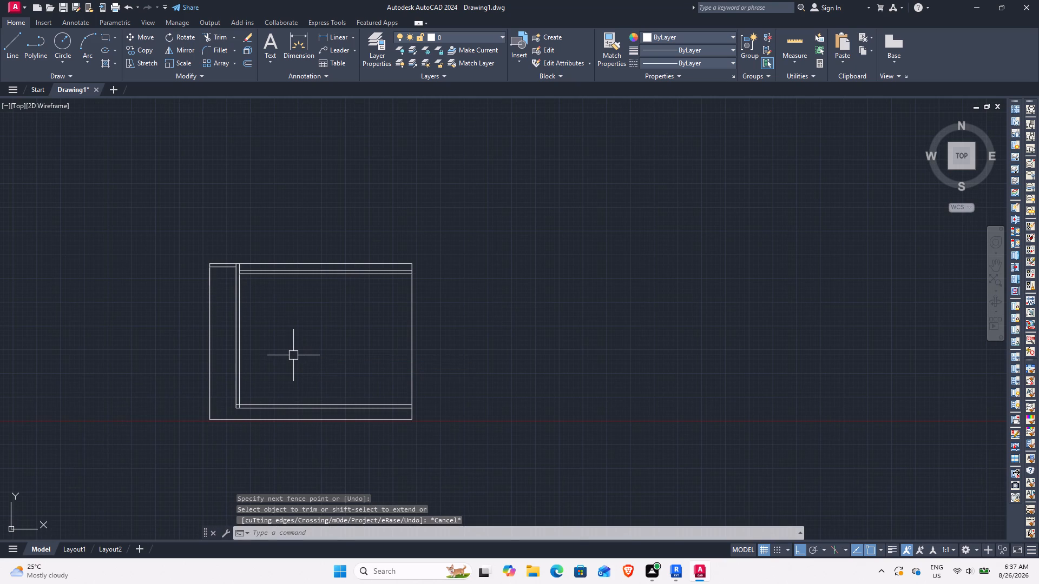
Offset the left boundary line 9" inward to form the second face of the boundary wall.
type("O")
key("space")
key("space")
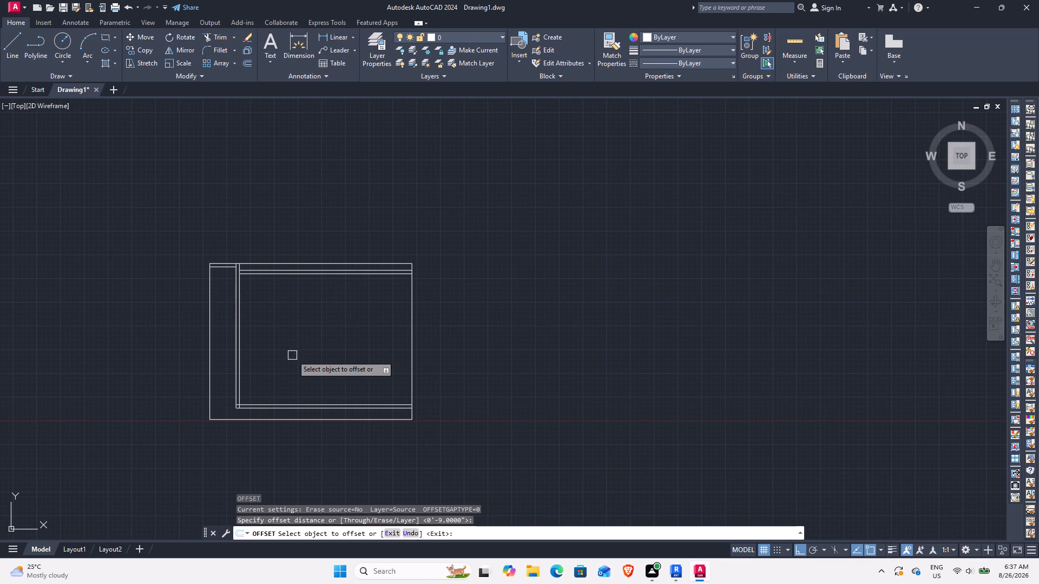
left_click(208, 326)
left_click(245, 325)
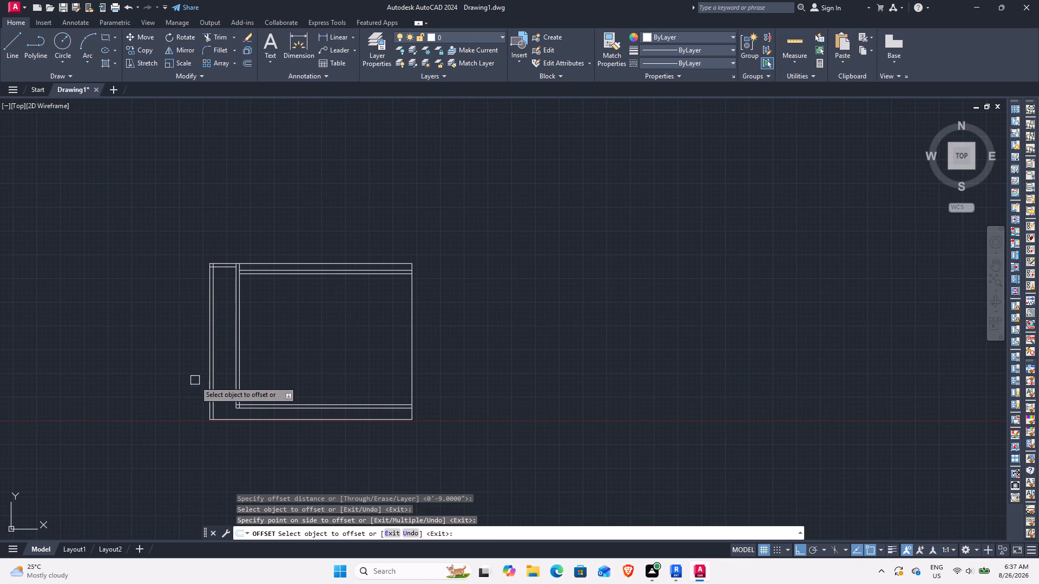
key("Escape")
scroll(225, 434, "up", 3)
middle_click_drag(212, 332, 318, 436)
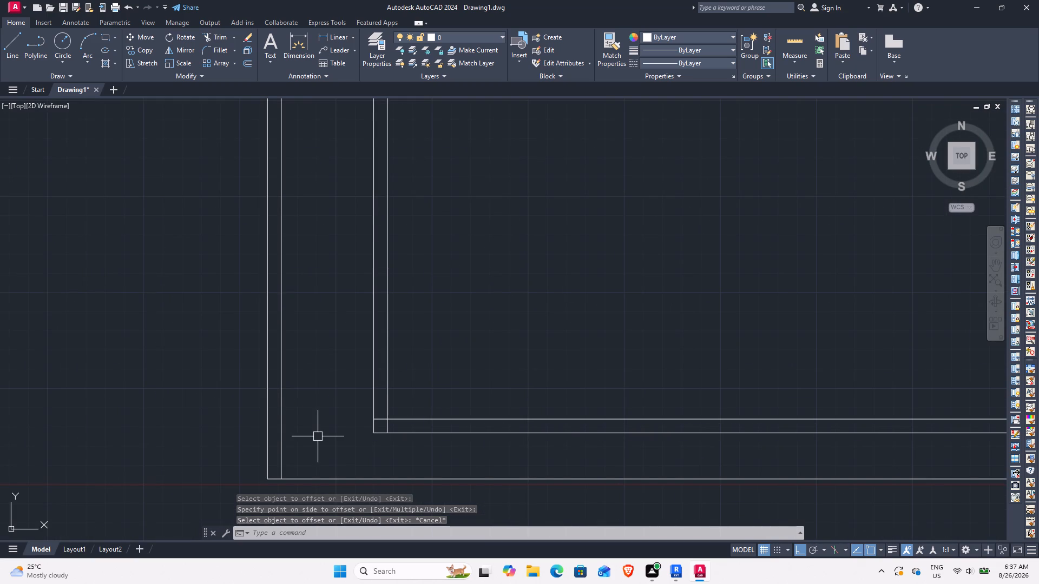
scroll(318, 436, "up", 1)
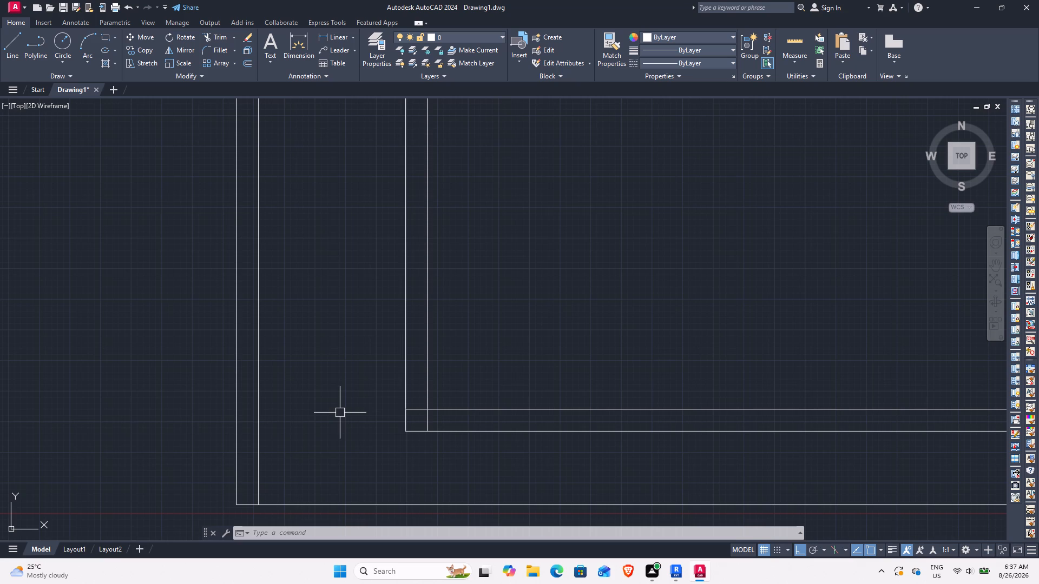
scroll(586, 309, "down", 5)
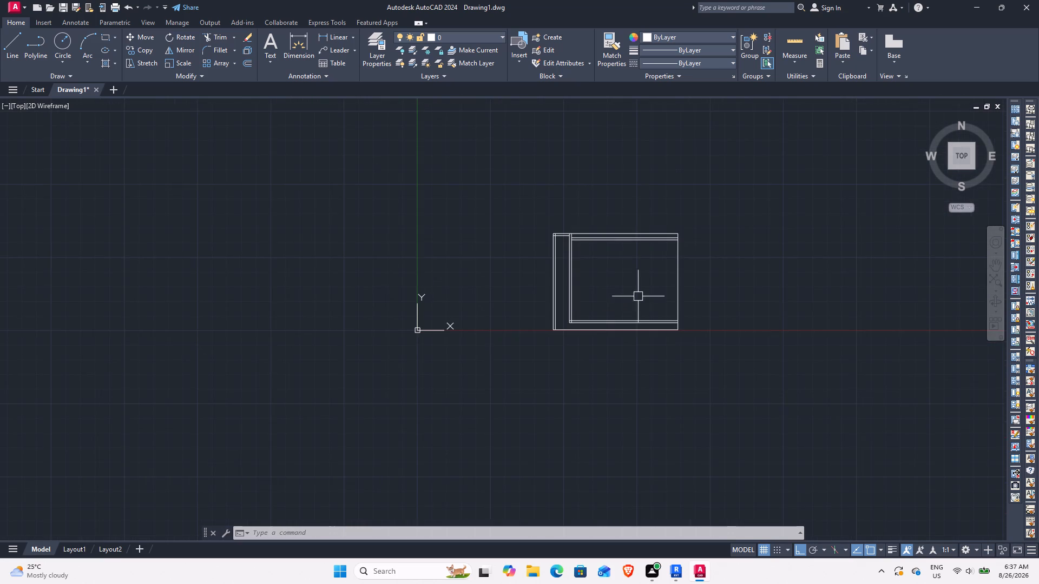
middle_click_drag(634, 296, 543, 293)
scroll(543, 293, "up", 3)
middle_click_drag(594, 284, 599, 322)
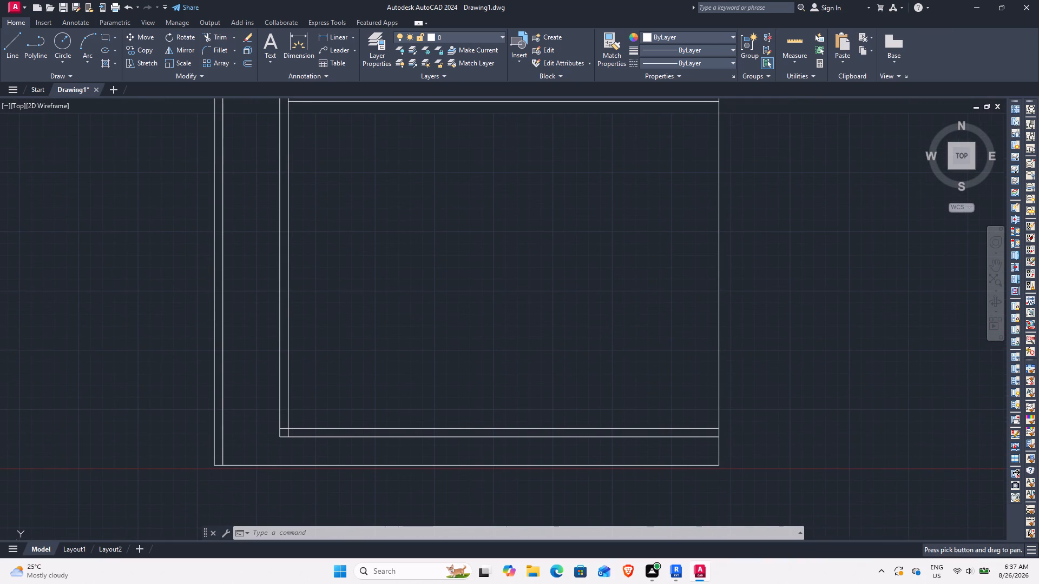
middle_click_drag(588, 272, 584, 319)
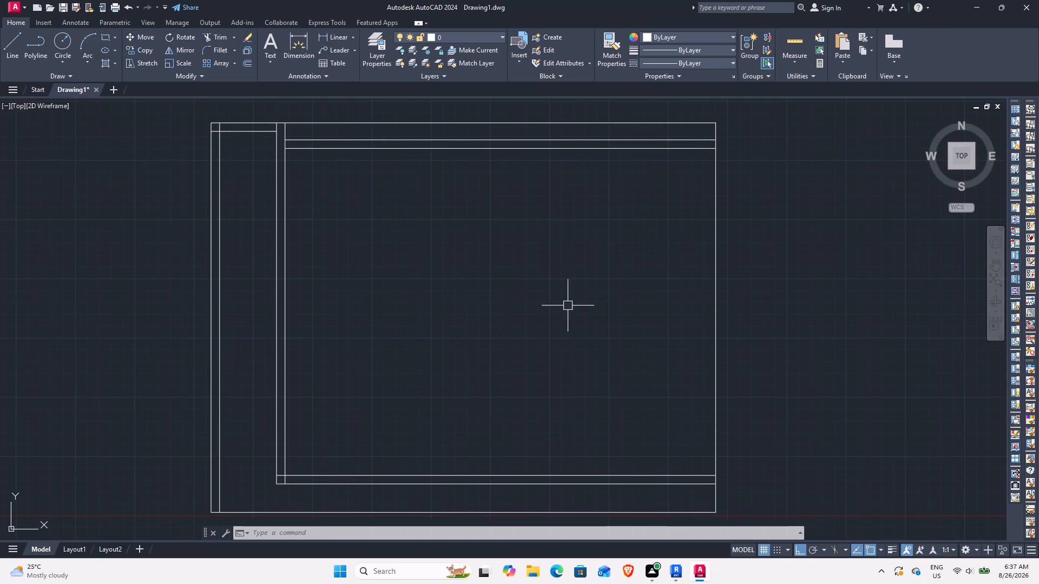
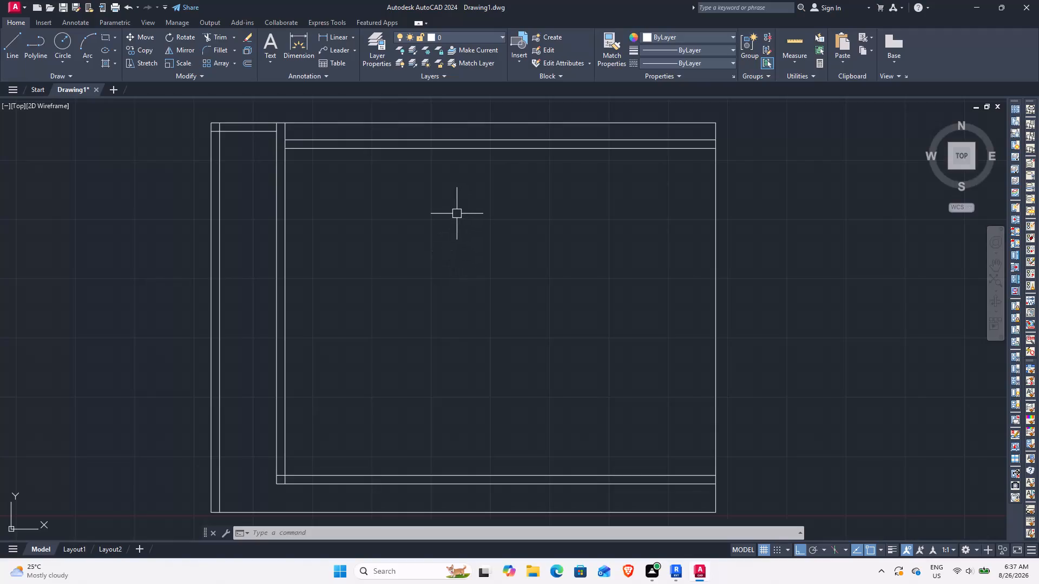
Offset the short horizontal line below the top boundary 4' downward, between the left boundary wall and the inner vertical wall.
middle_click_drag(464, 224, 464, 243)
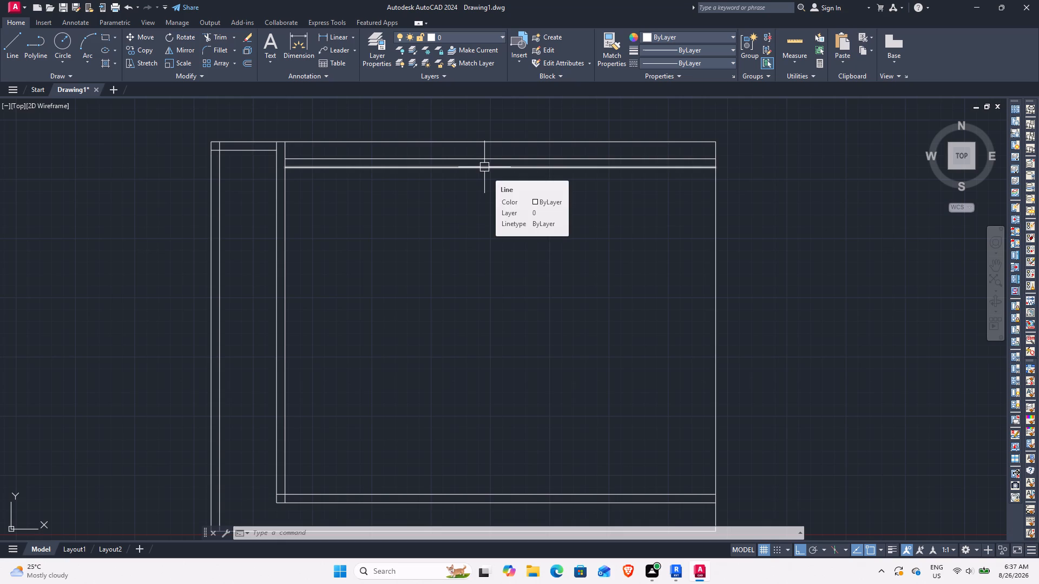
scroll(211, 175, "up", 2)
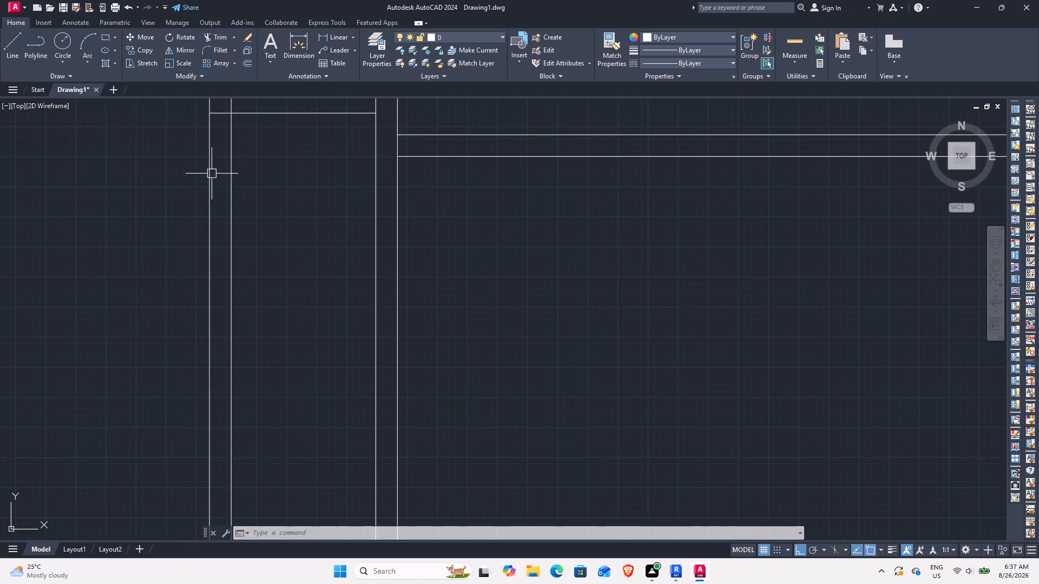
middle_click_drag(244, 170, 265, 233)
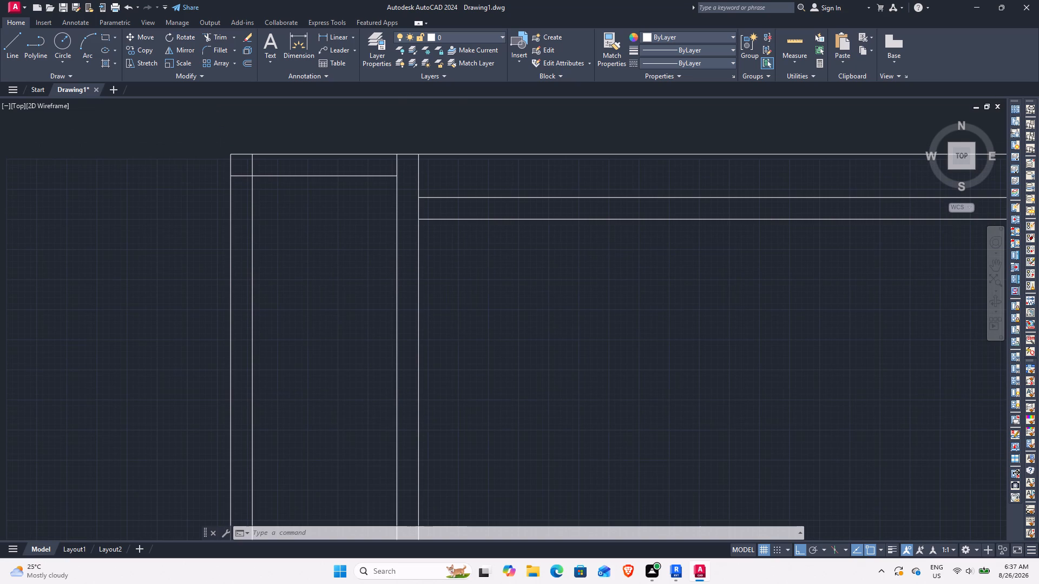
key("o")
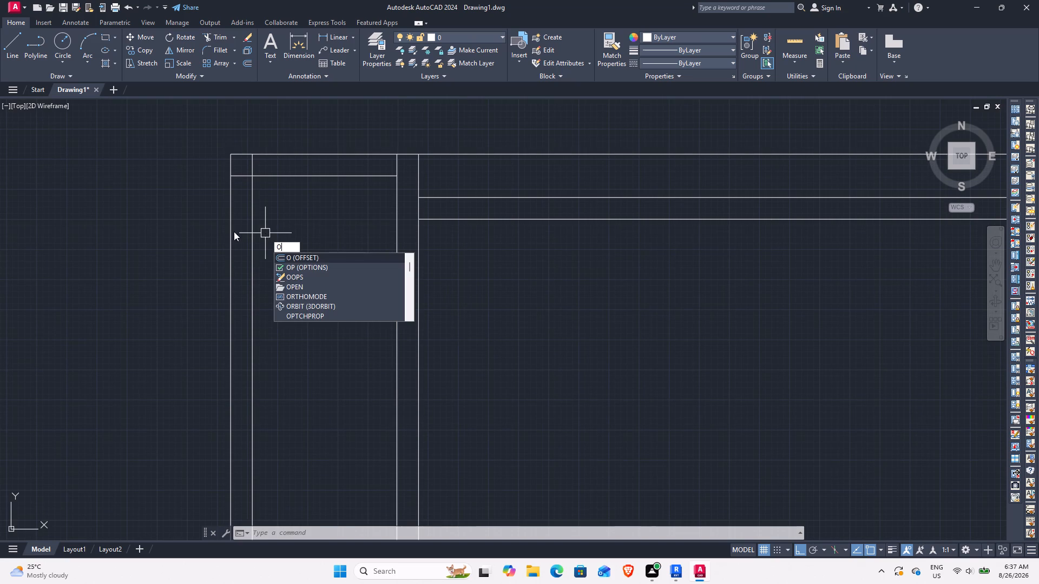
key("Return")
key("4")
key("apostrophe")
key("Return")
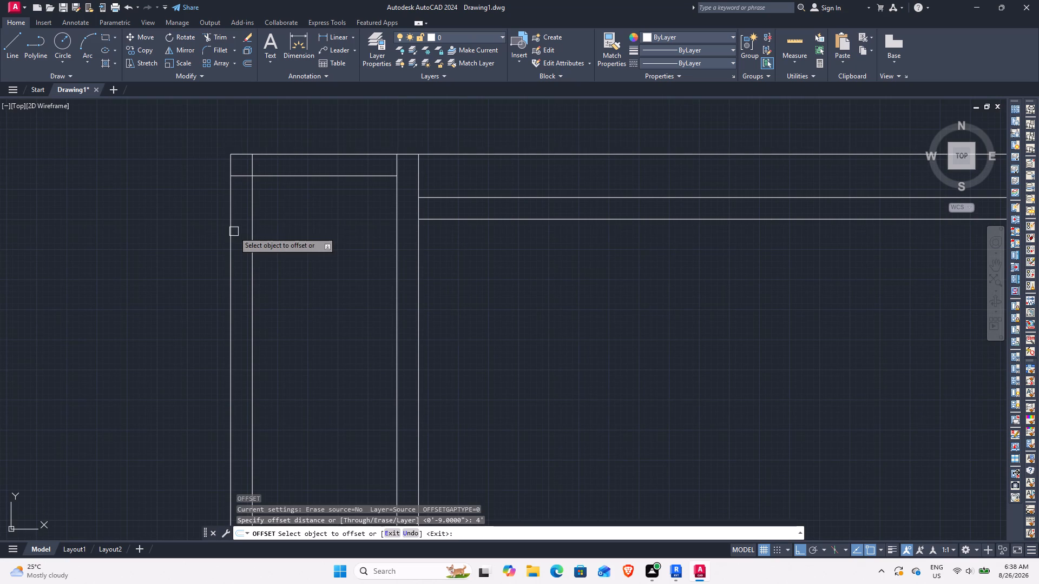
left_click(324, 178)
left_click(331, 235)
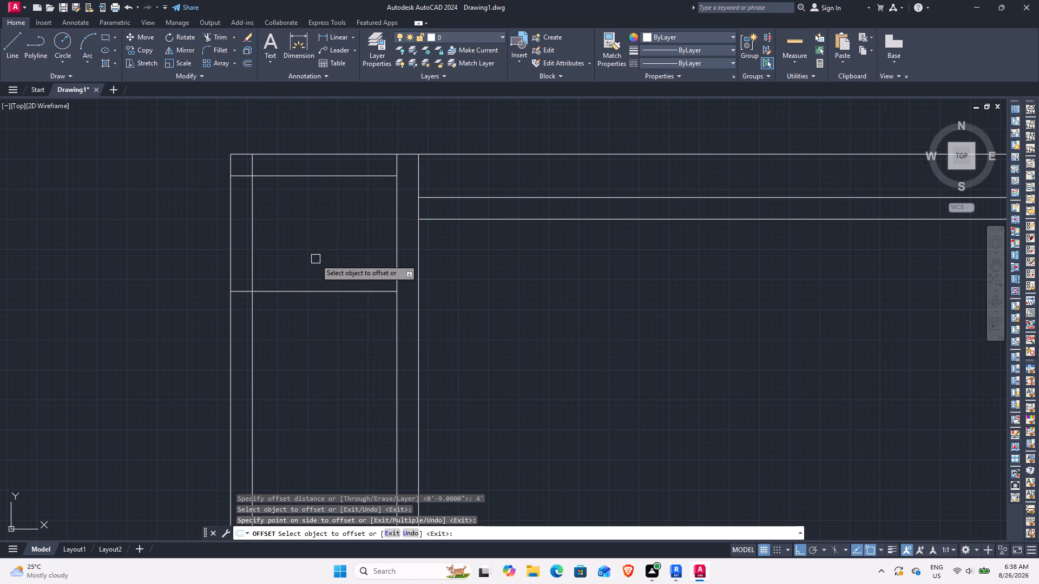
key("space")
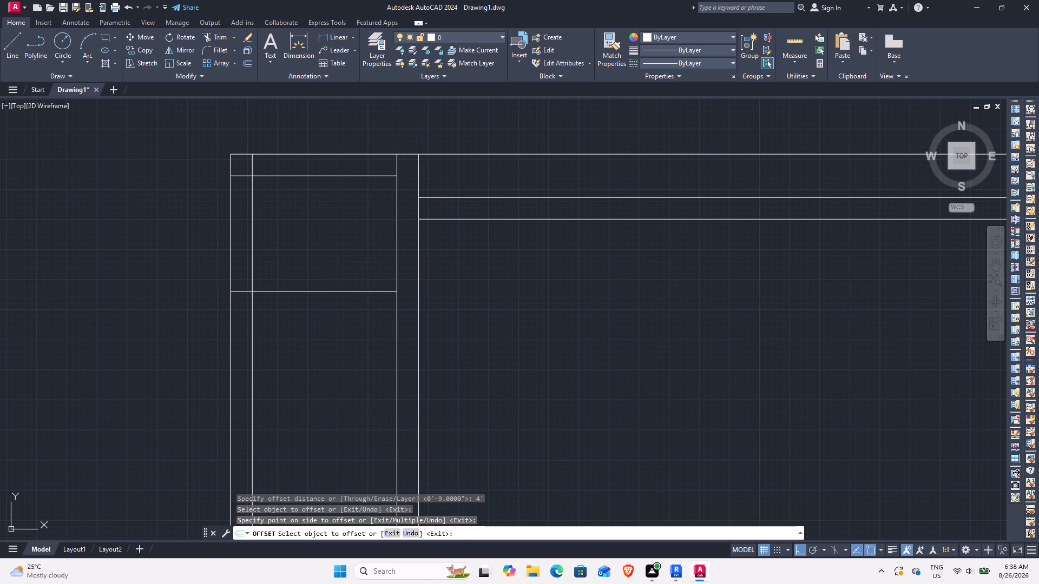
Offset the new short horizontal line 9" downward to form the second face of the short cross wall.
key("space")
type("9")
key("Return")
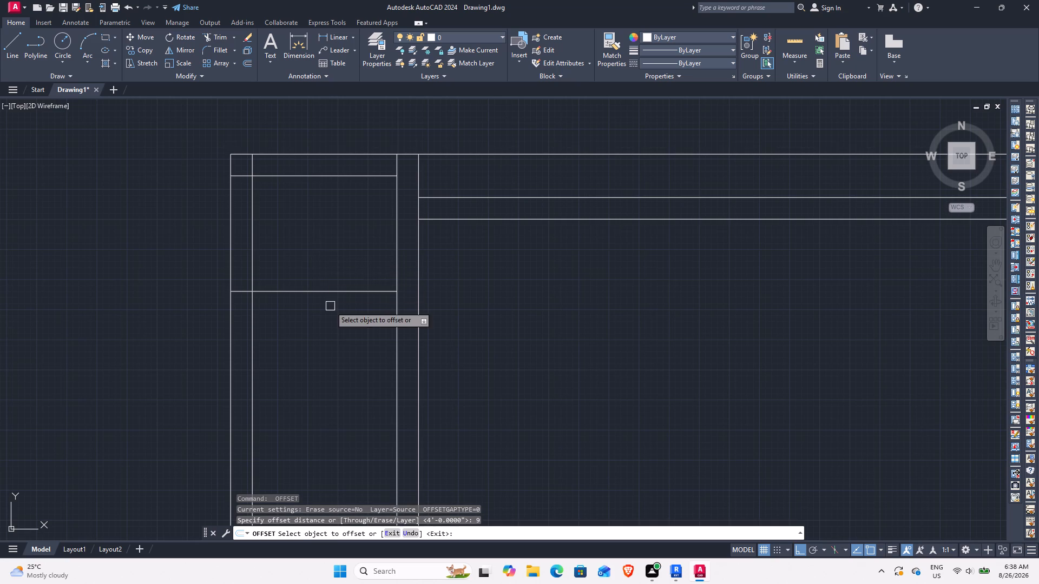
left_click(340, 293)
left_click(347, 334)
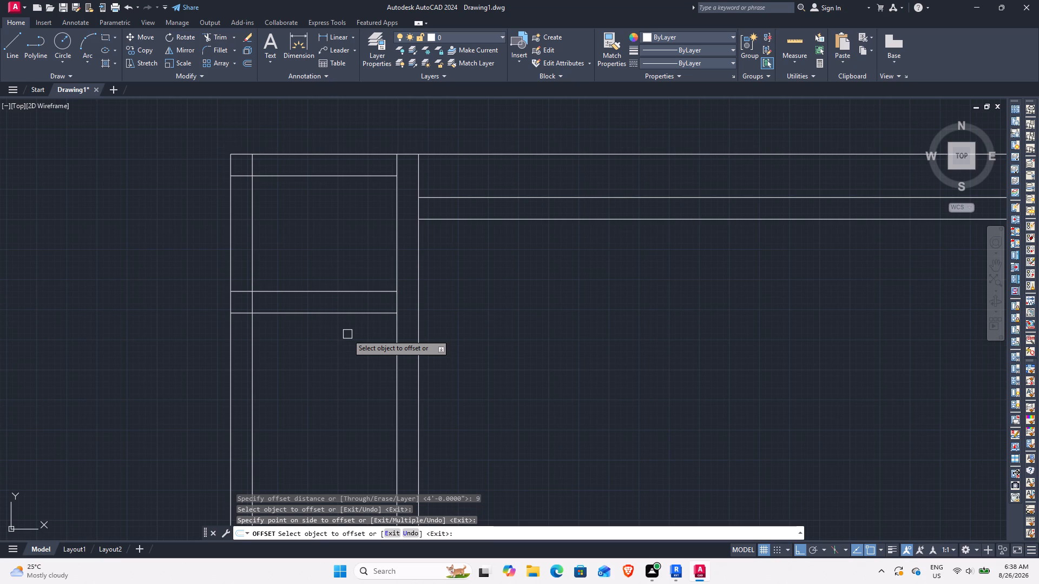
key("Escape")
Offset the right face of the inner vertical wall 22'4.5" to the right, into the main interior area.
scroll(347, 334, "down", 1)
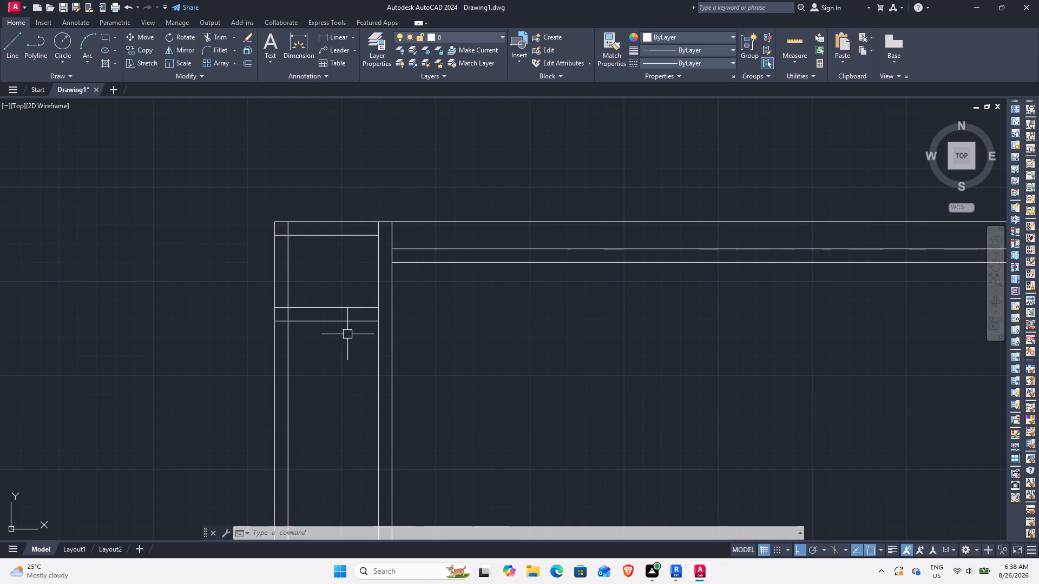
middle_click_drag(516, 373, 426, 240)
scroll(423, 295, "down", 3)
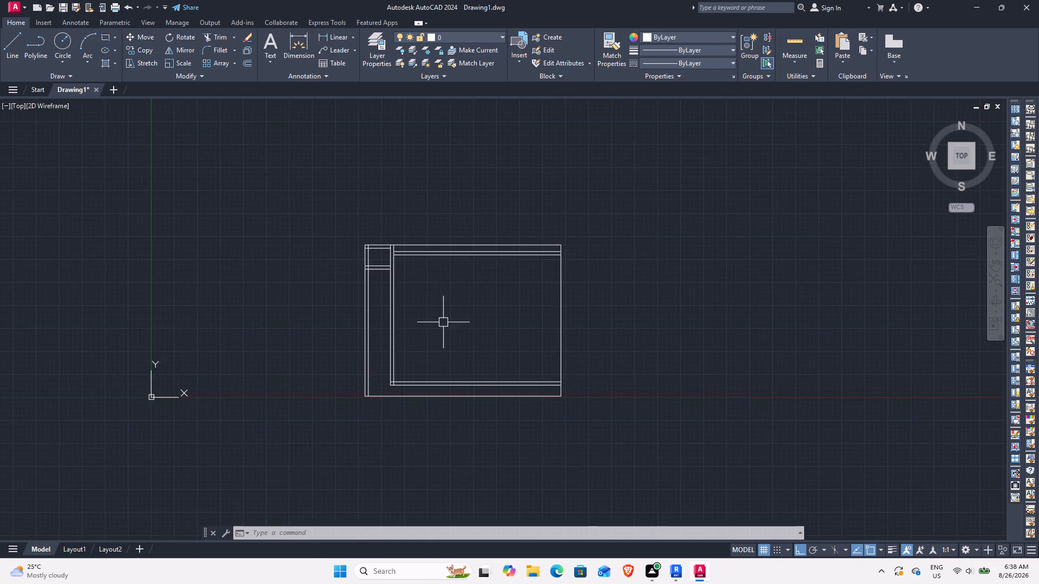
middle_click_drag(434, 318, 405, 300)
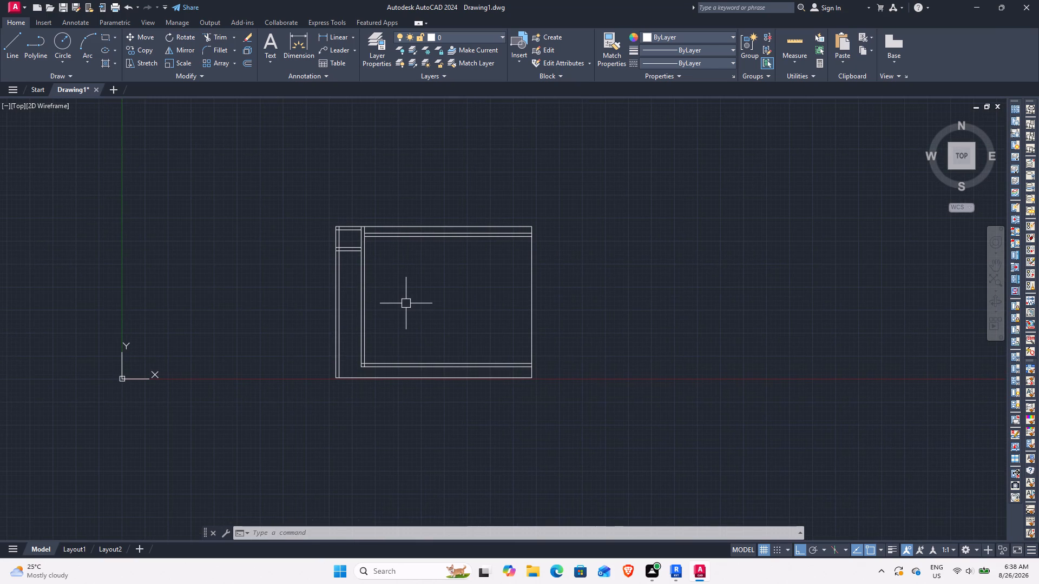
scroll(392, 247, "up", 3)
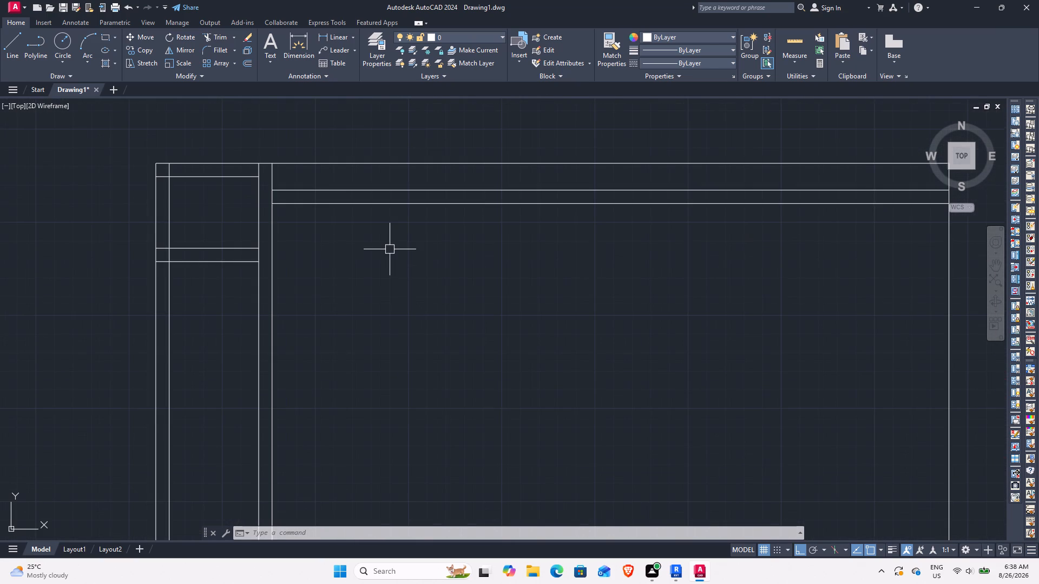
middle_click_drag(362, 370, 360, 267)
scroll(355, 273, "down", 2)
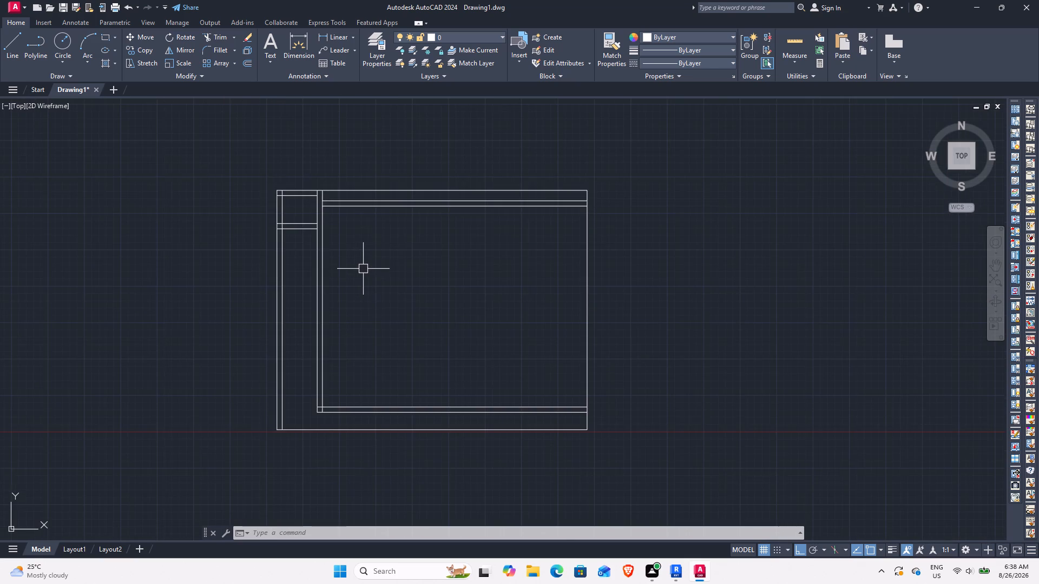
middle_click_drag(363, 272, 350, 303)
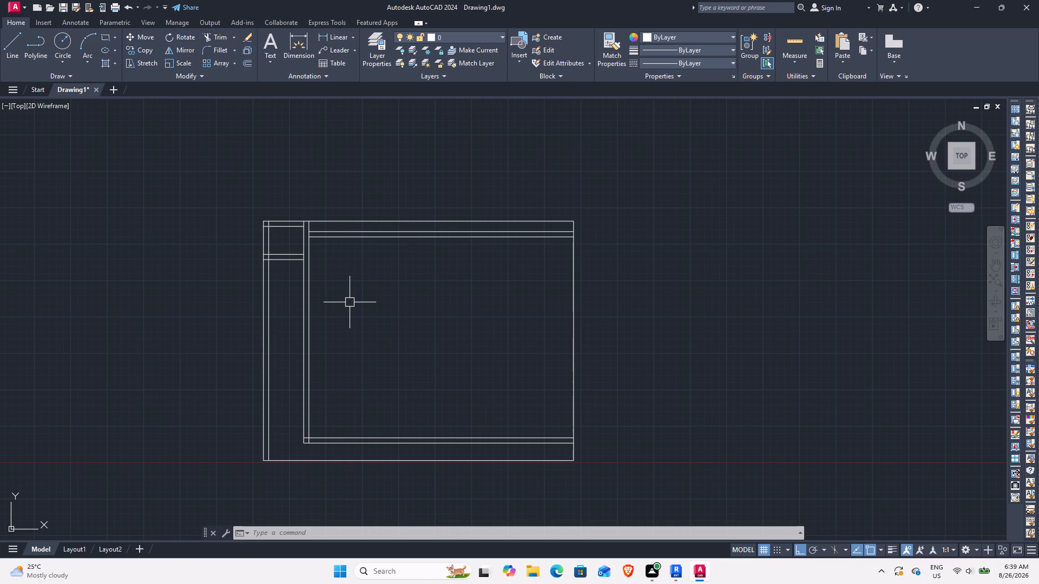
type("O")
key("space")
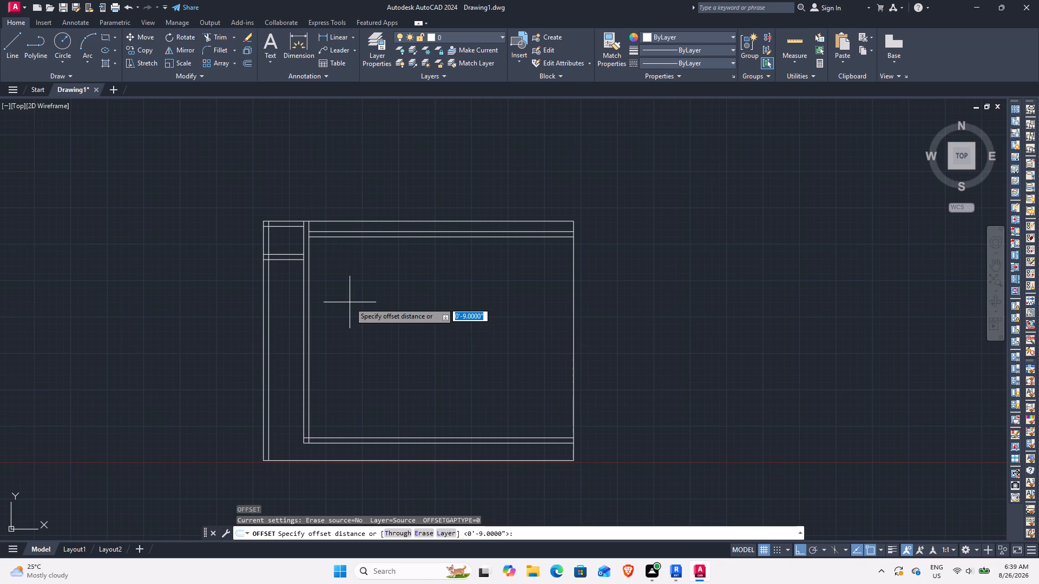
type("22")
key("apostrophe")
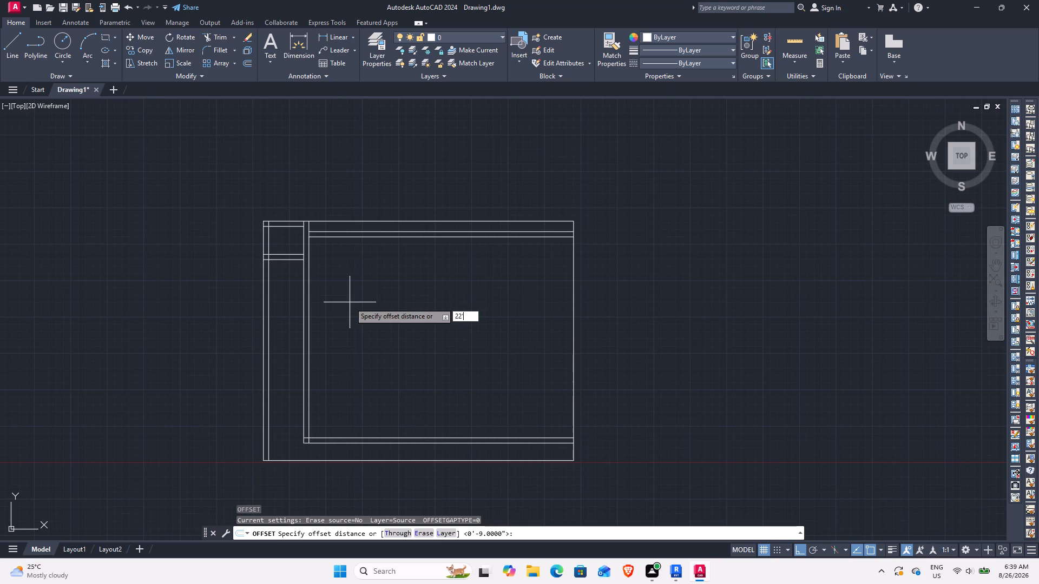
type("4.5")
key("Return")
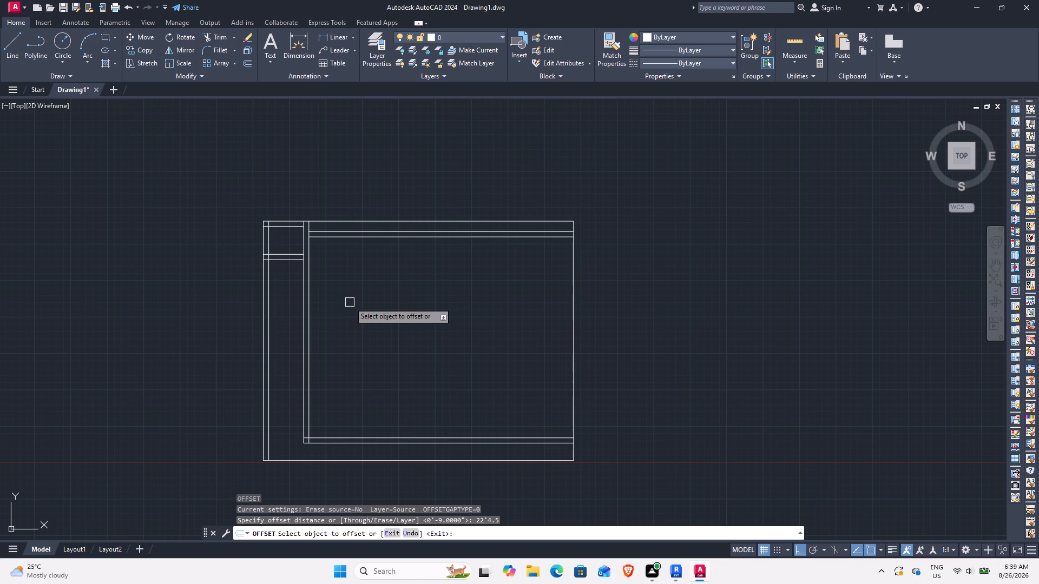
left_click(312, 350)
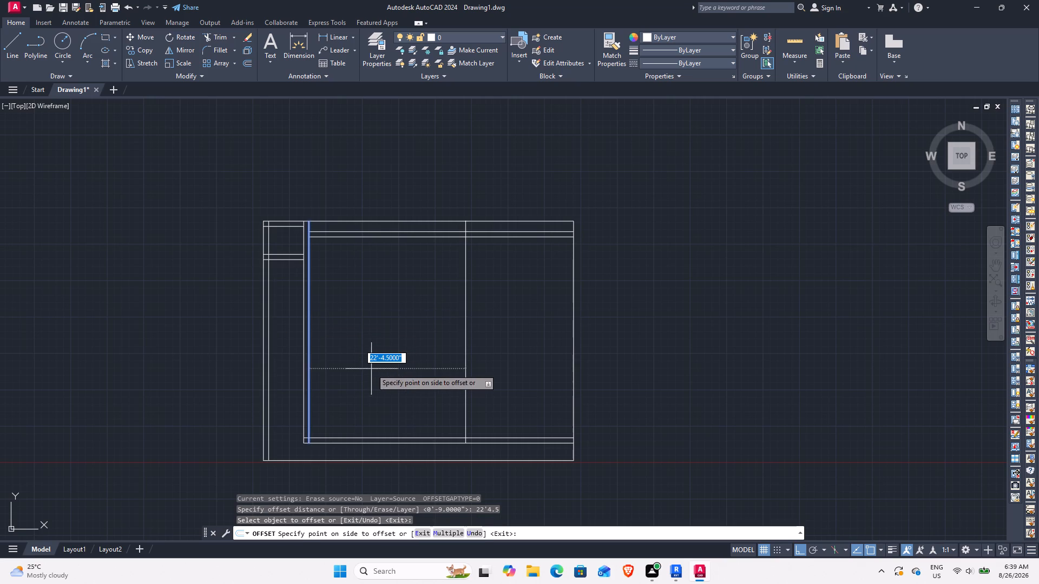
left_click(413, 377)
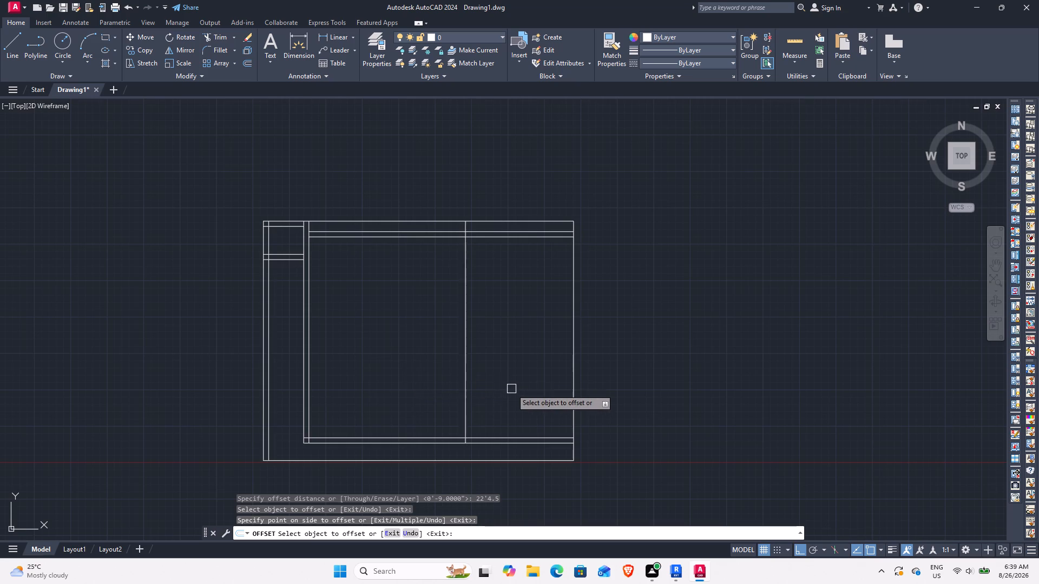
scroll(511, 389, "up", 2)
scroll(501, 374, "down", 1)
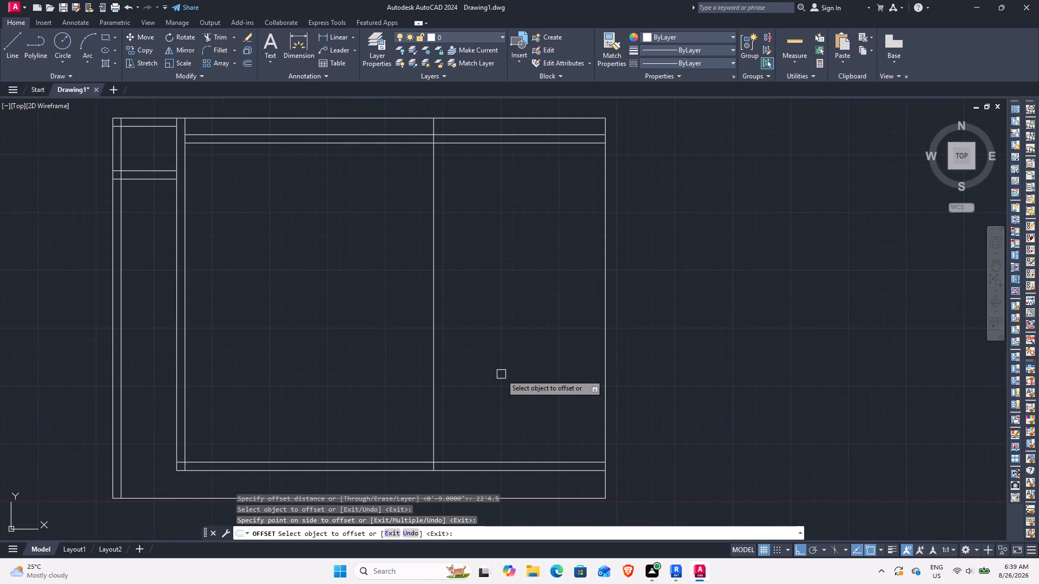
middle_click_drag(496, 374, 461, 375)
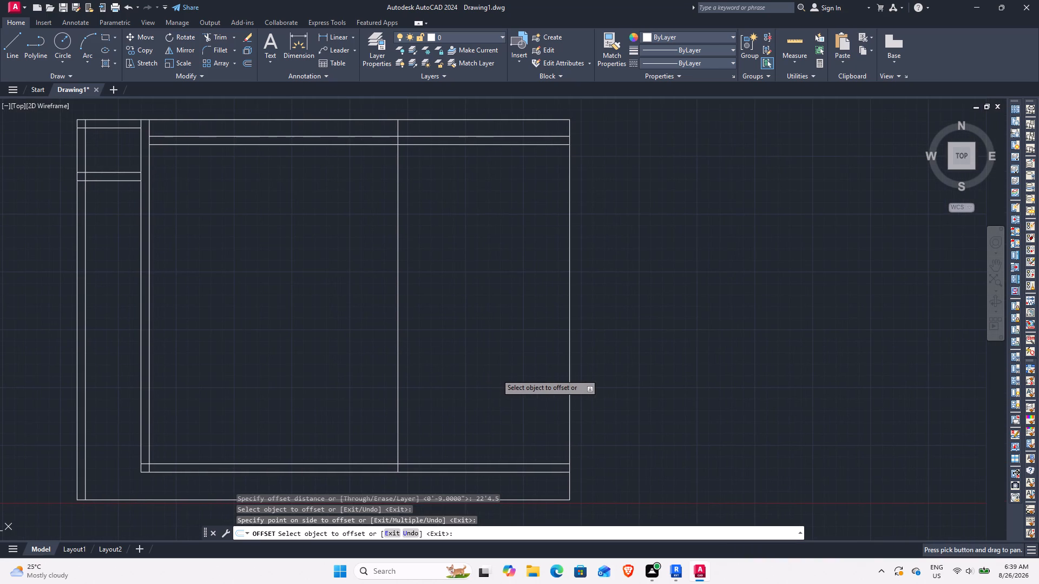
key("space")
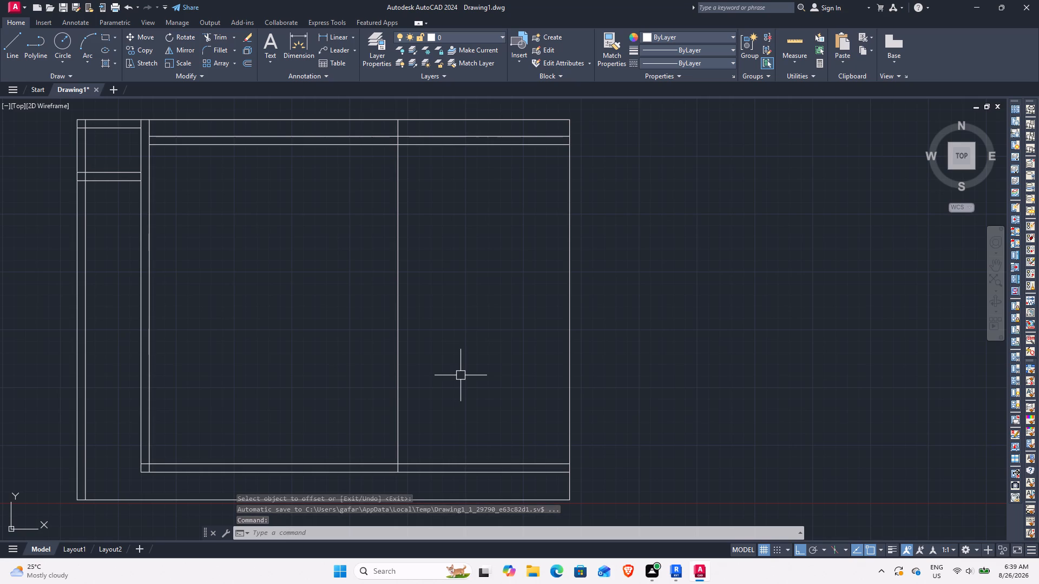
Offset the new interior vertical line 4.5" to the right to form the partition wall's second face.
key("space")
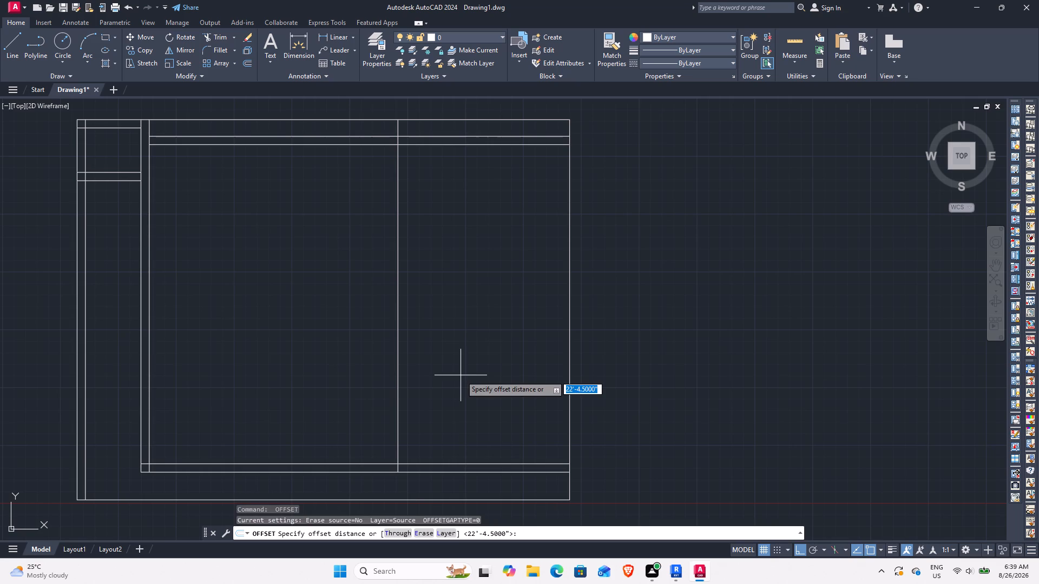
type("4.5")
key("Return")
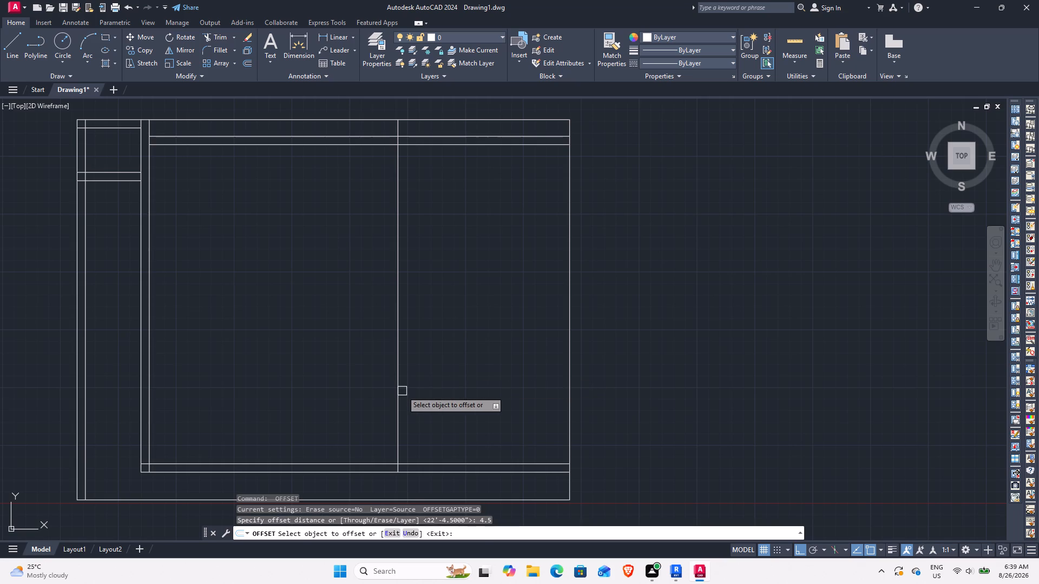
left_click(400, 400)
left_click(482, 417)
key("space")
Offset the right face of the 4.5" partition wall 7' to the right.
key("space")
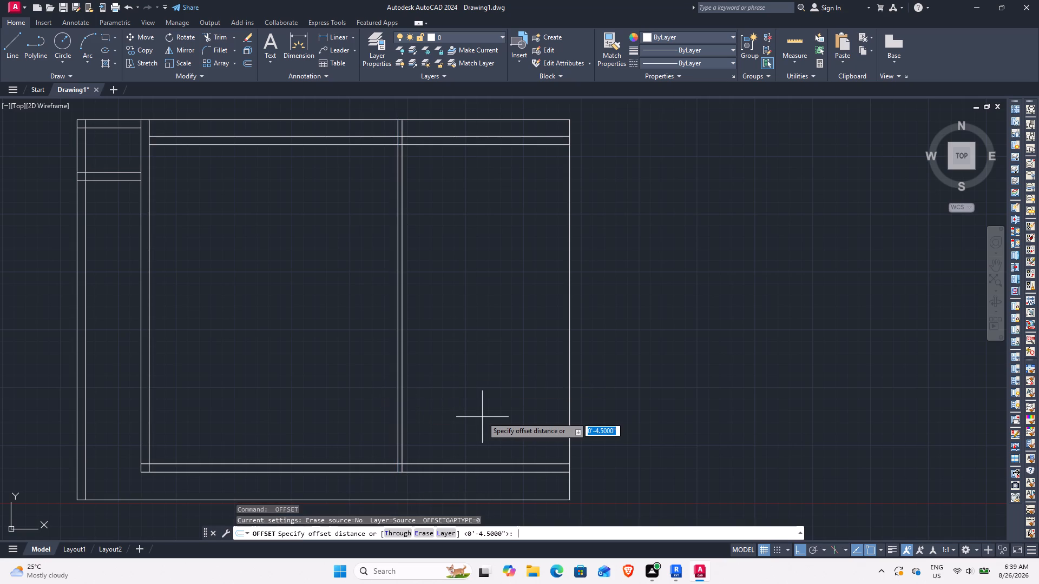
type("7/")
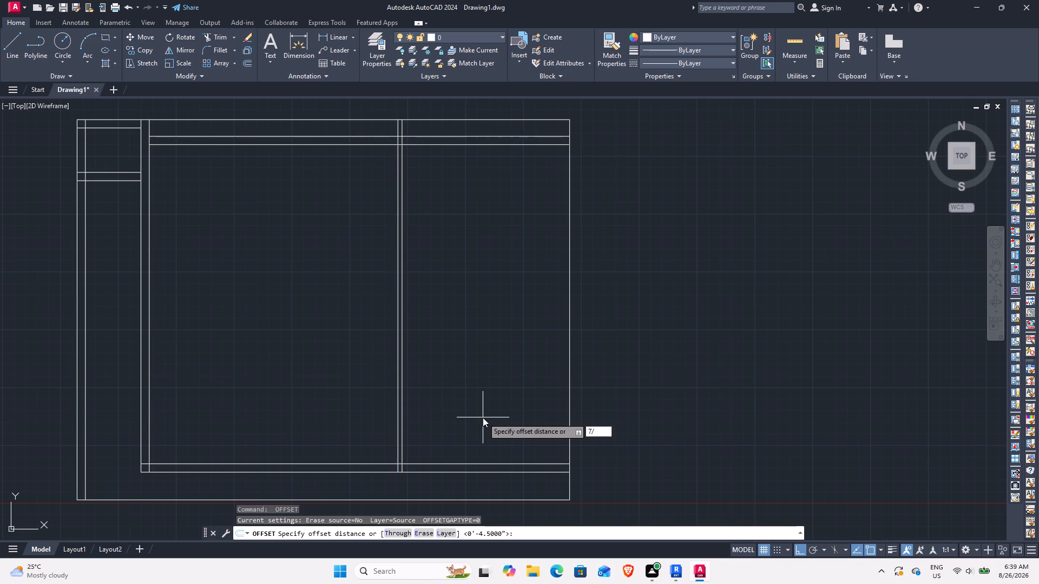
key("BackSpace")
key("apostrophe")
key("Return")
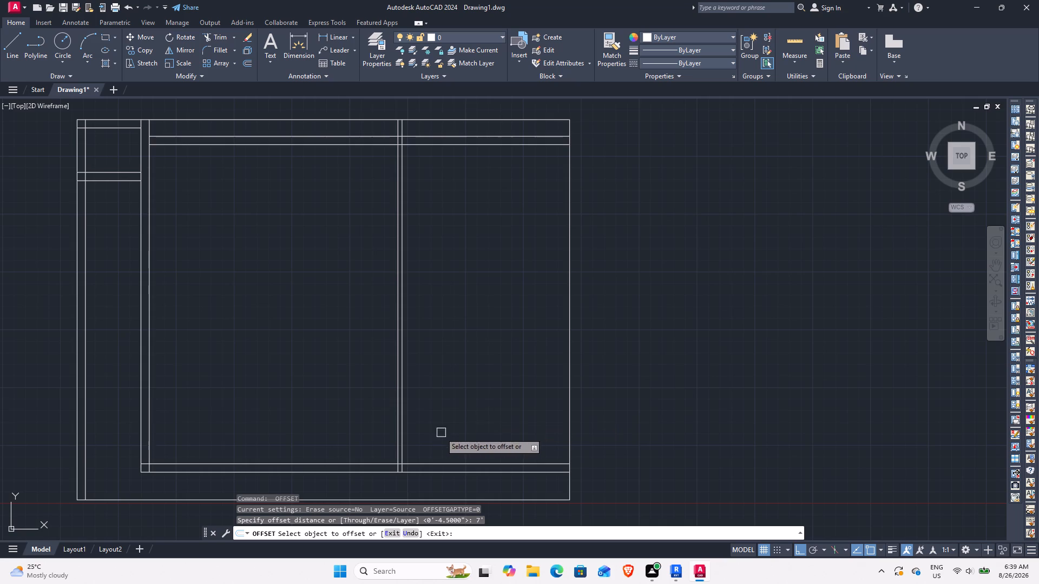
left_click(404, 395)
left_click(519, 417)
key("space")
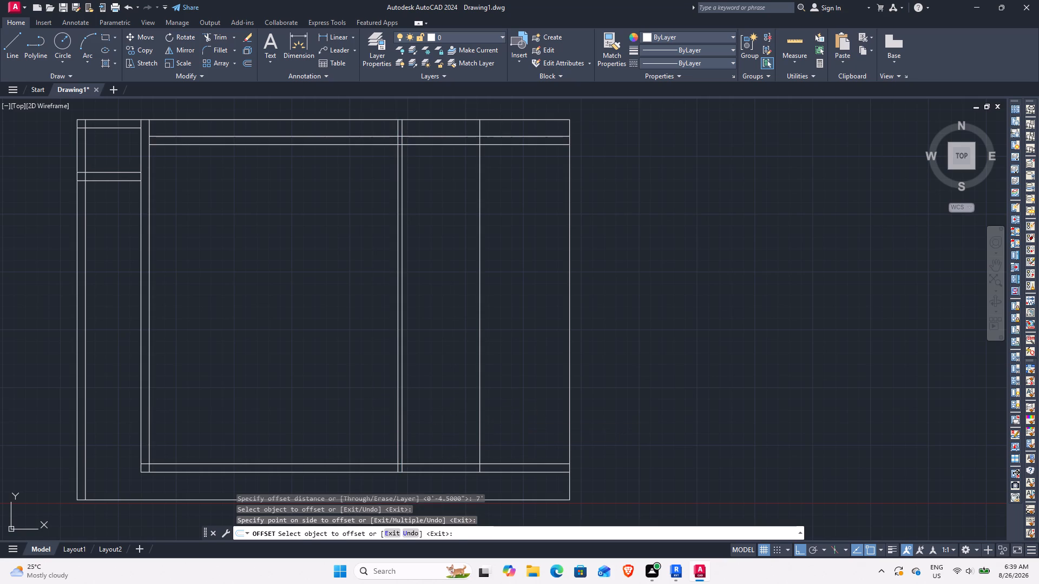
Offset the newest vertical line 4.5" to the right to form the second partition wall.
key("space")
type("4.5")
key("Return")
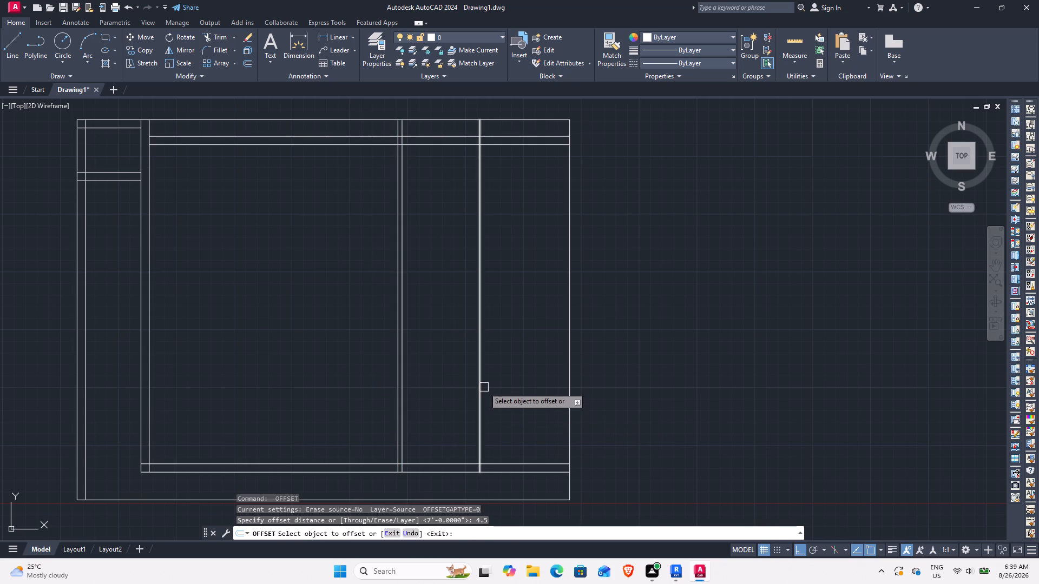
left_click(484, 387)
left_click(522, 384)
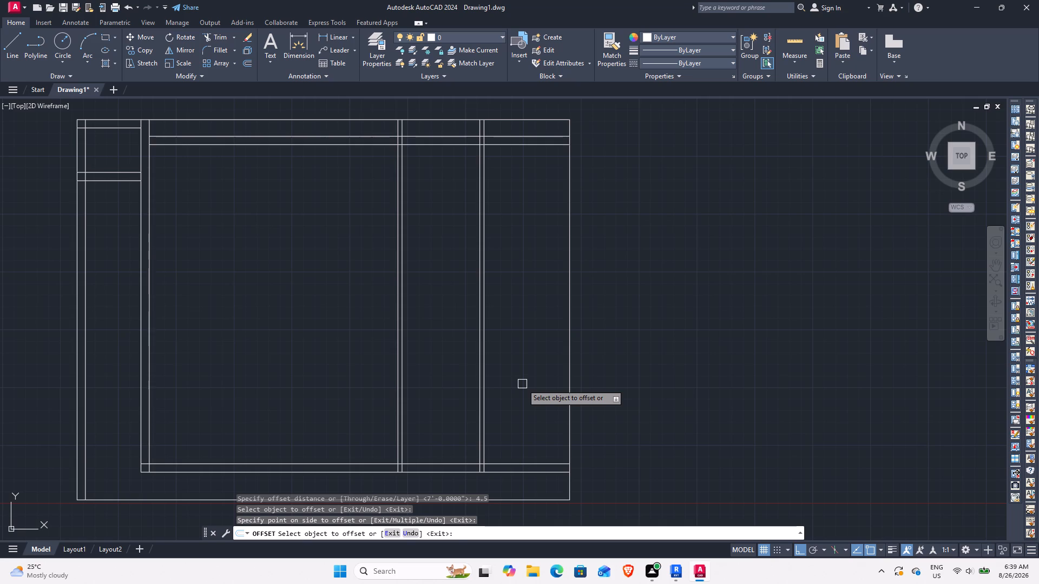
key("space")
Offset the right face of the second partition wall 7' toward the right boundary.
key("space")
type("7'")
key("Return")
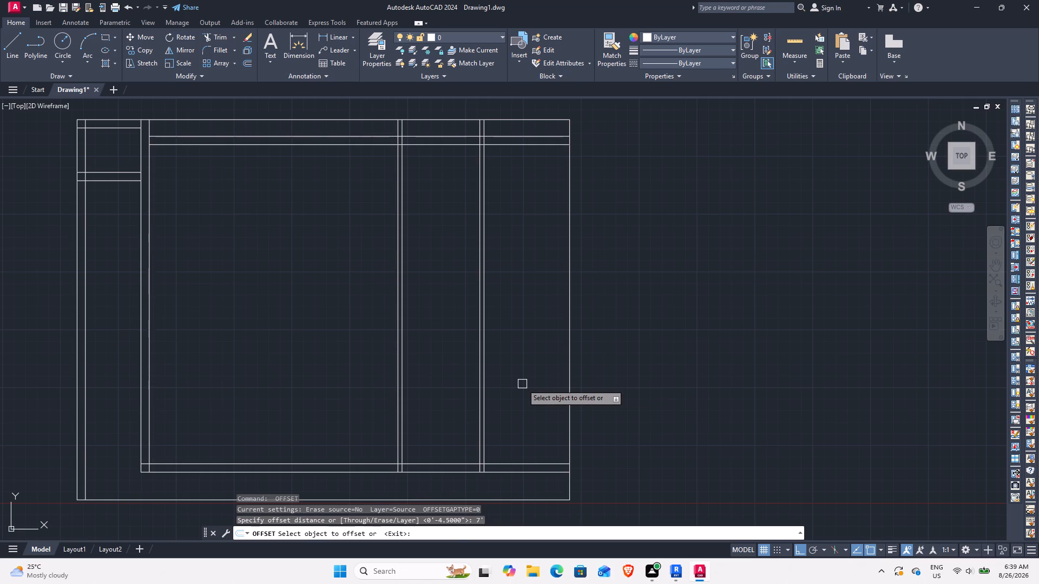
left_click(486, 420)
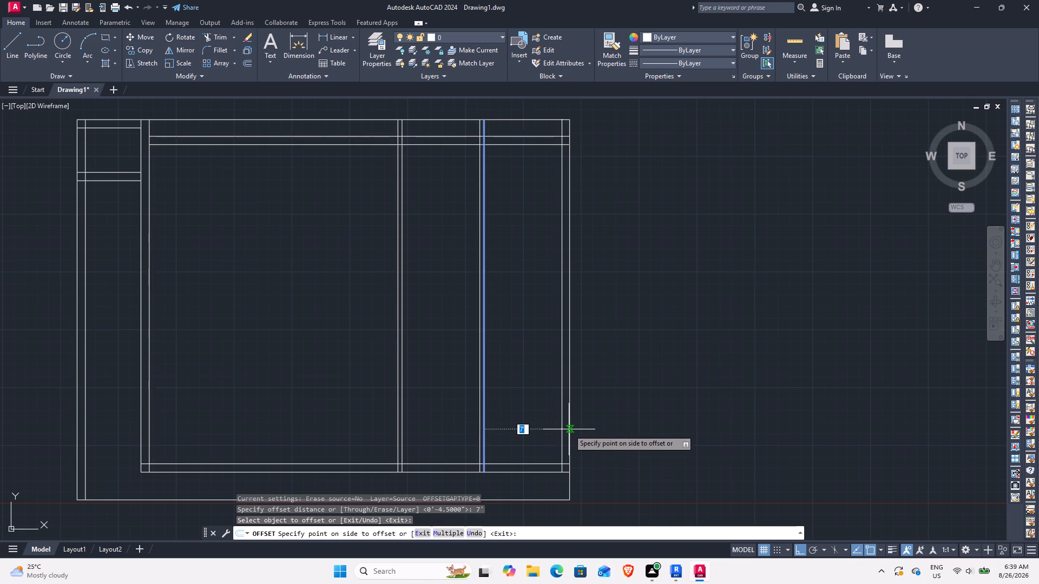
left_click(569, 429)
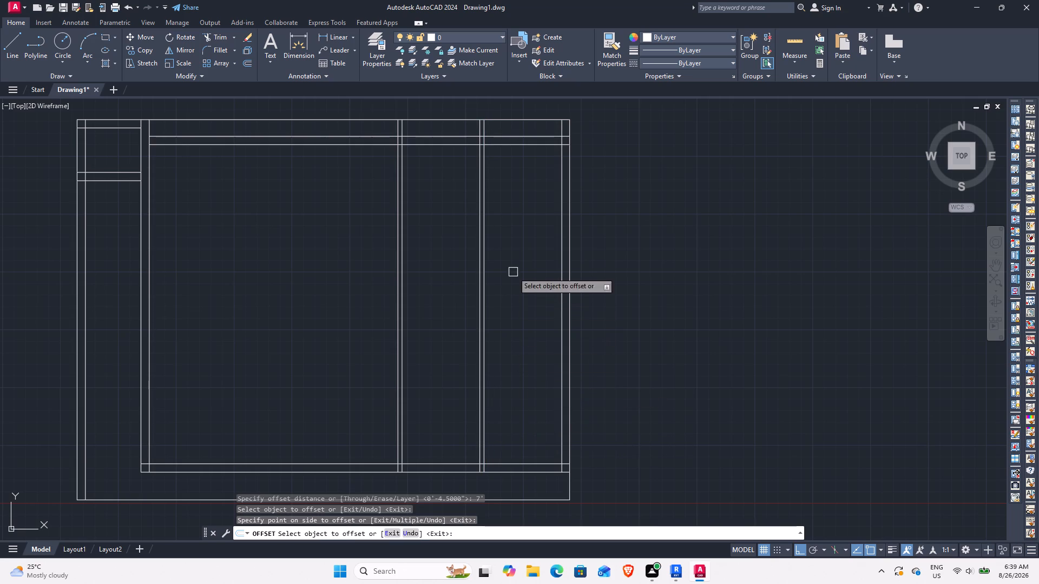
Measure the thickness of the right outer wall at its lower inside corner with the Dimension tool.
scroll(538, 223, "up", 2)
left_click(301, 58)
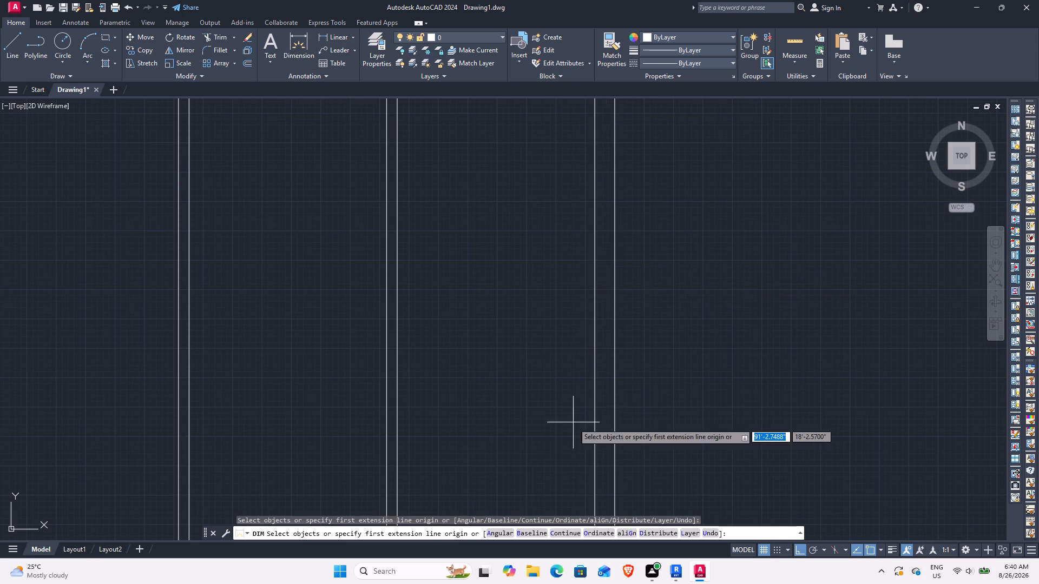
middle_click_drag(569, 423, 501, 142)
middle_click_drag(531, 436, 527, 154)
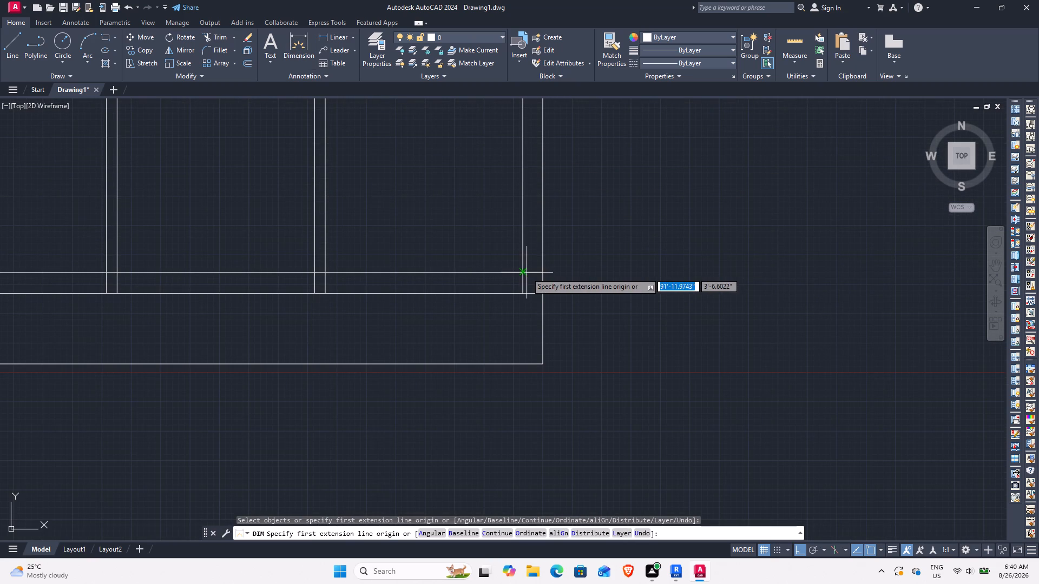
left_click(524, 271)
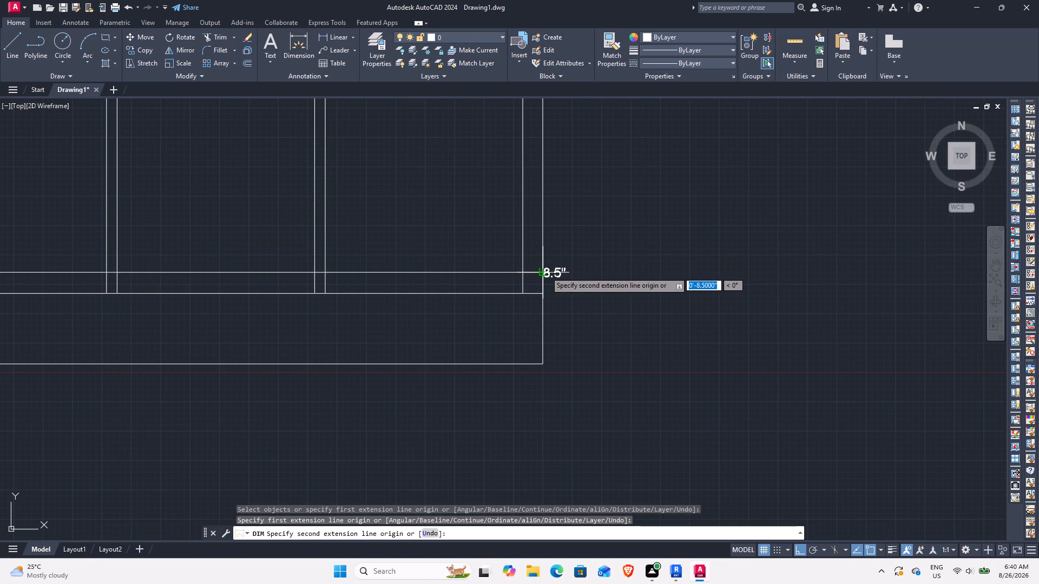
key("Escape")
key("Escape")
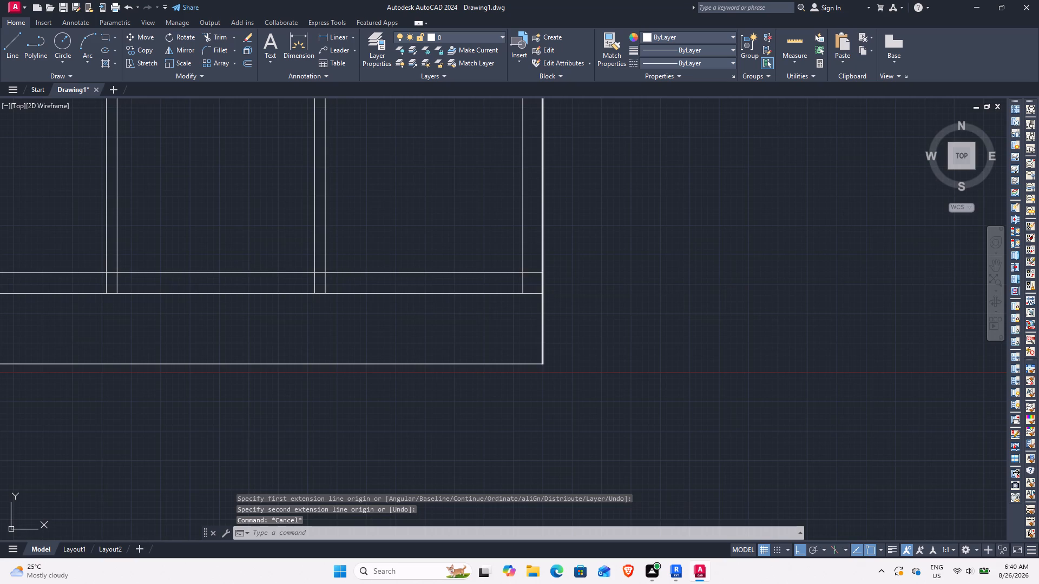
Offset the inner face of the bottom outer wall 13'4.5" upward into the plan.
scroll(543, 272, "down", 4)
middle_click_drag(431, 245, 536, 370)
scroll(525, 368, "up", 2)
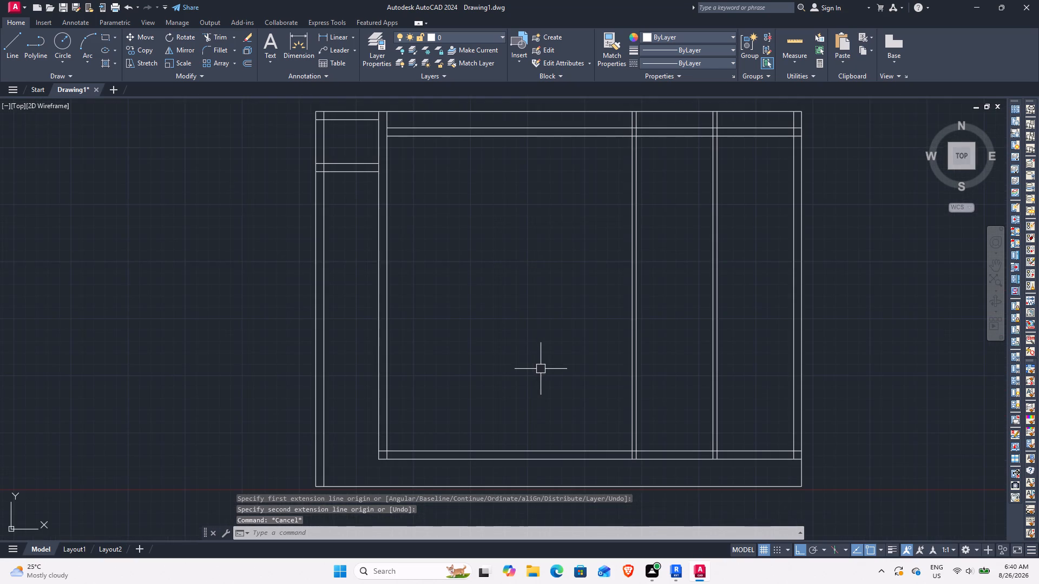
middle_click_drag(536, 368, 528, 345)
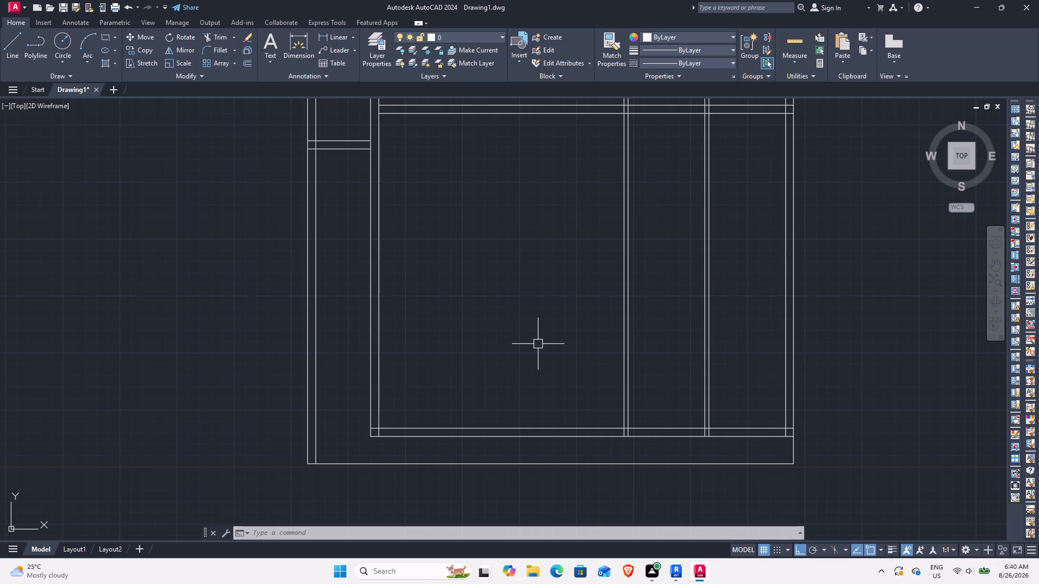
middle_click_drag(558, 336, 478, 369)
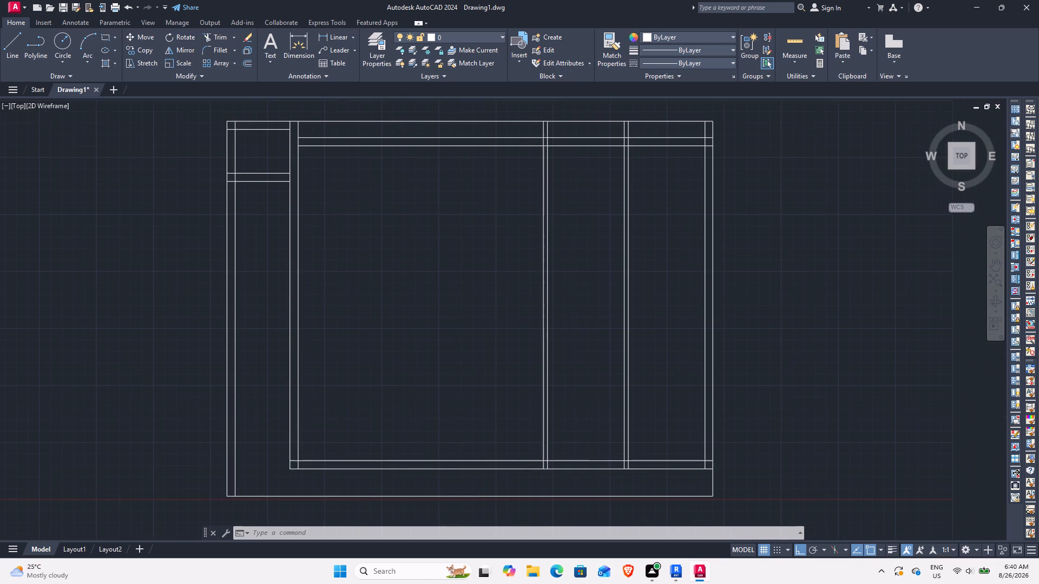
type("O 13'4.5")
key("Return")
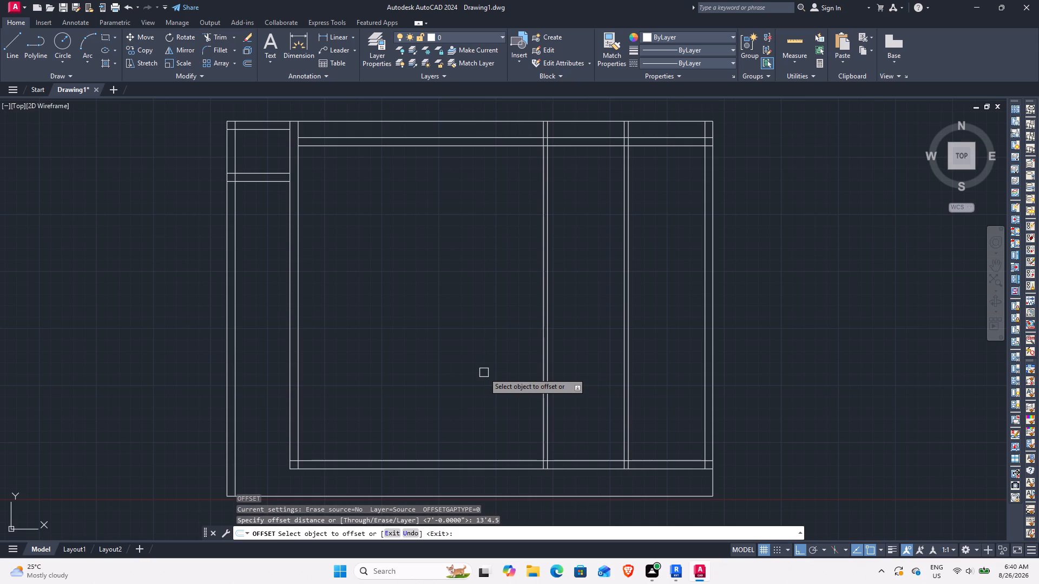
left_click(490, 460)
left_click(495, 419)
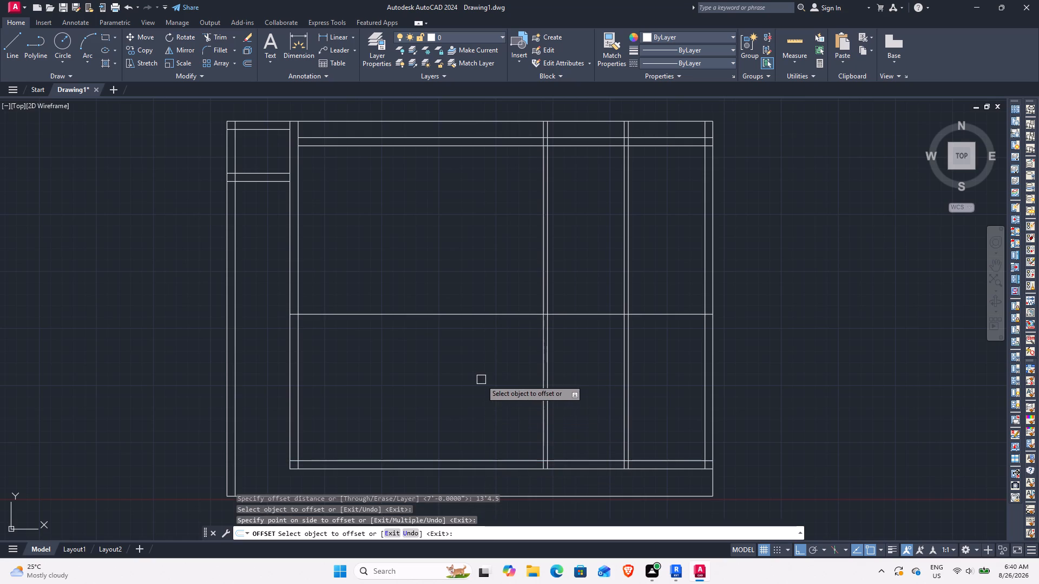
Offset the new horizontal line 4.5" upward to form the horizontal partition wall's second face.
middle_click_drag(481, 380, 496, 419)
key("space")
key("space")
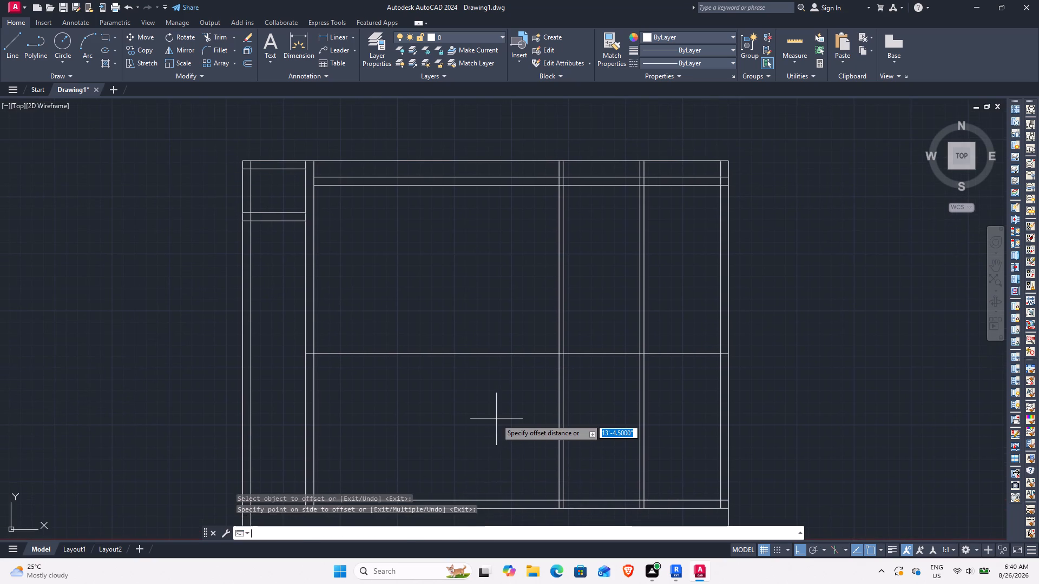
type("4.5")
key("Return")
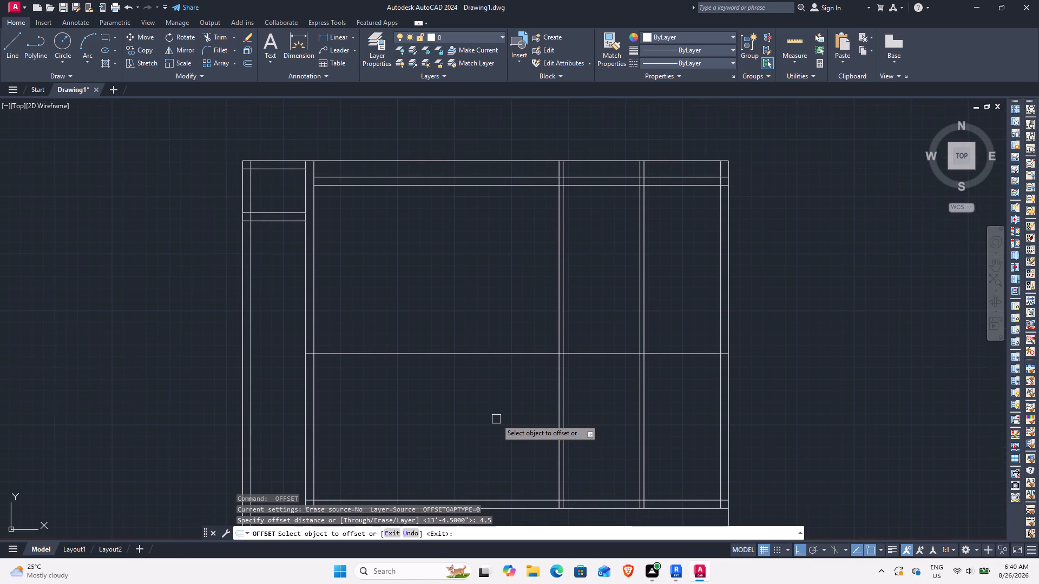
left_click(463, 353)
left_click(471, 324)
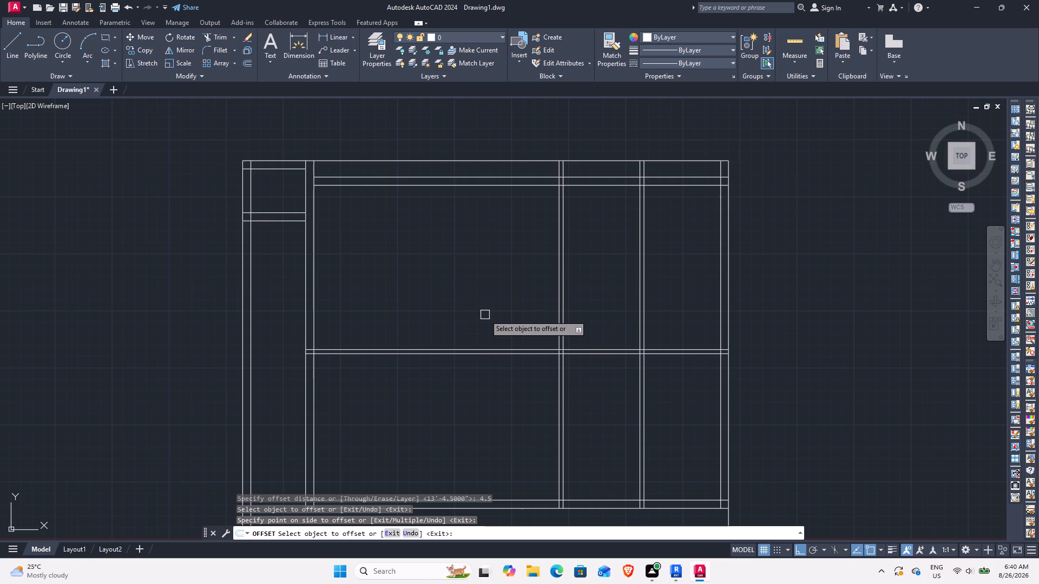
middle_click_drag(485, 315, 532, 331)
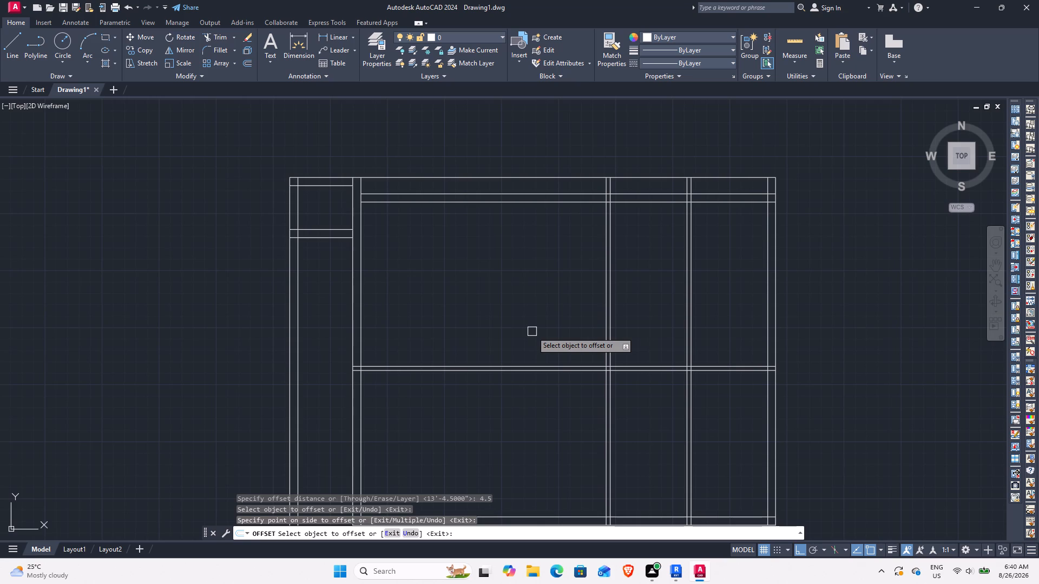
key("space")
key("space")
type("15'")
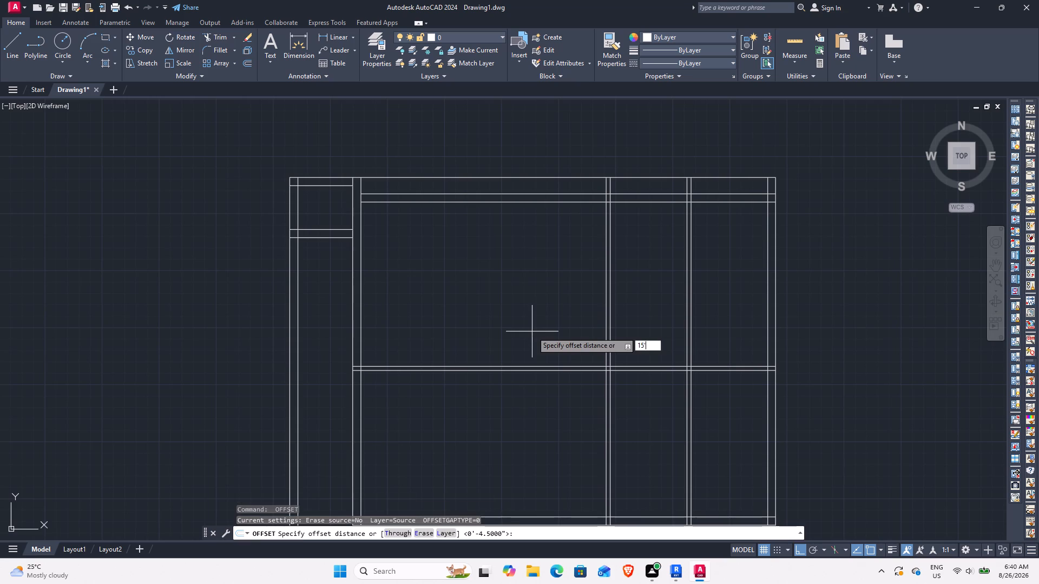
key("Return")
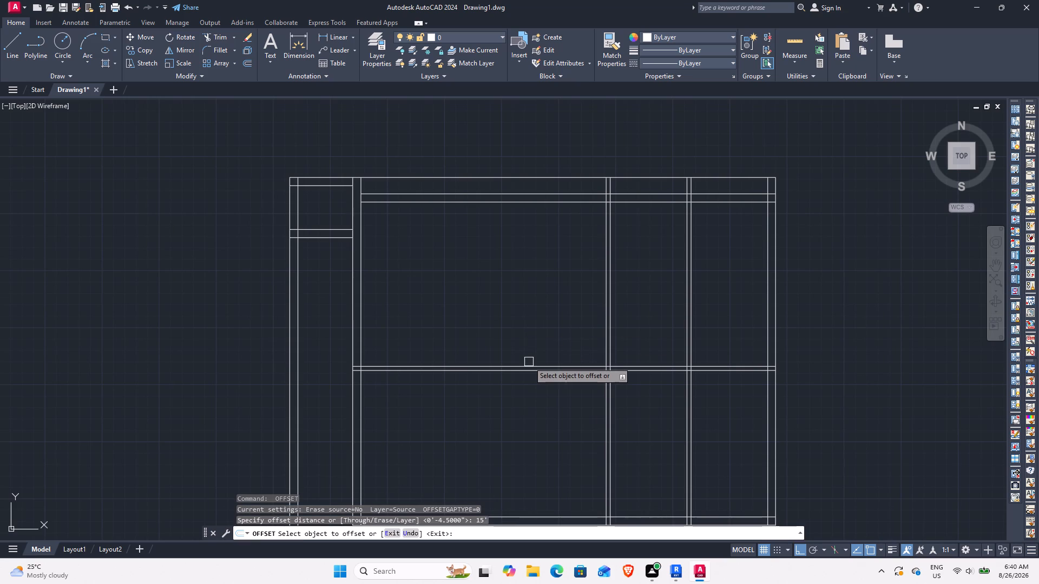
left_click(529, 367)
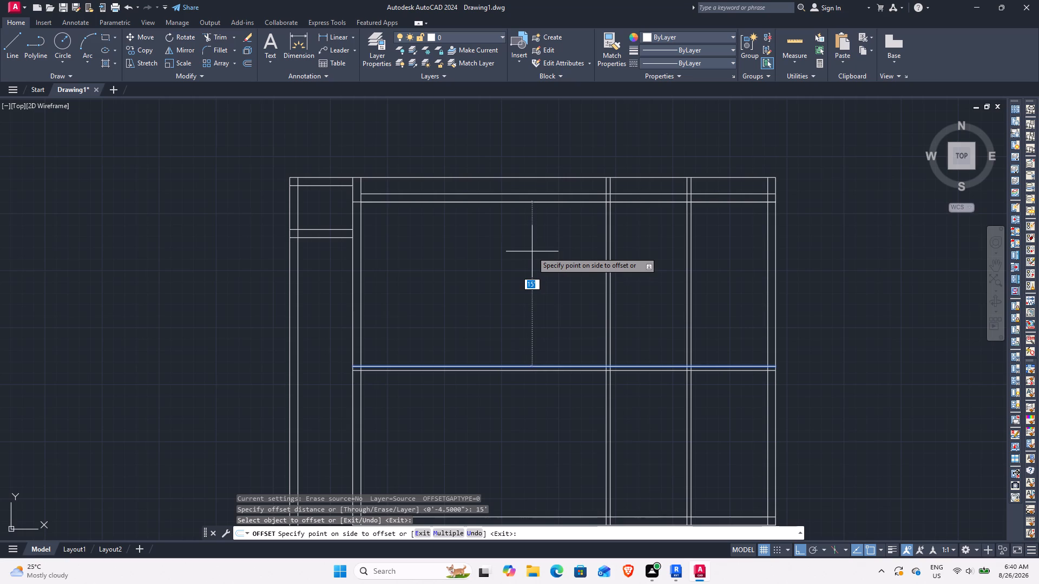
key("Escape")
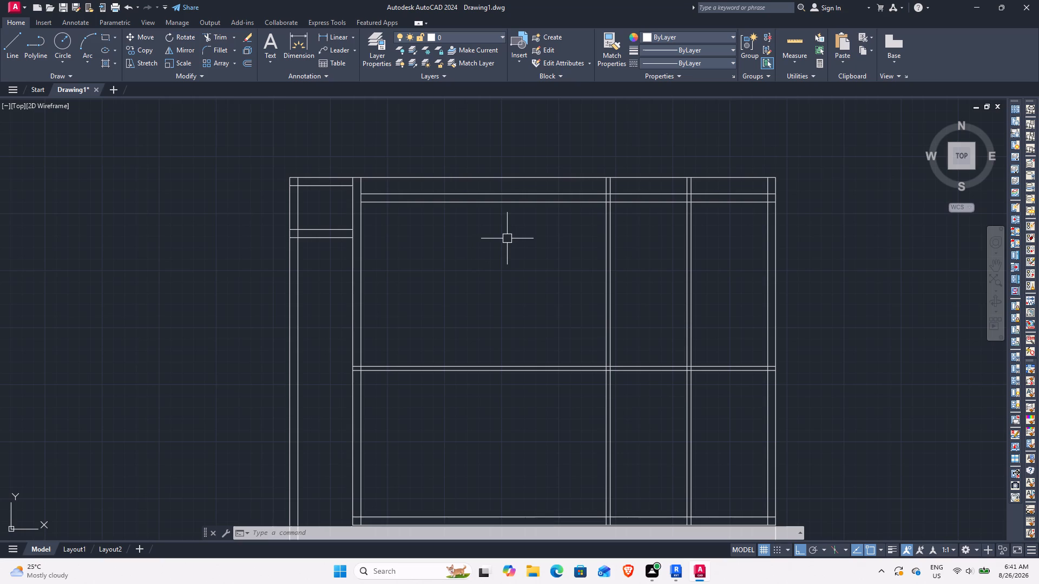
Offset the inner face of the main block's left outer wall 11' to the right.
key("space")
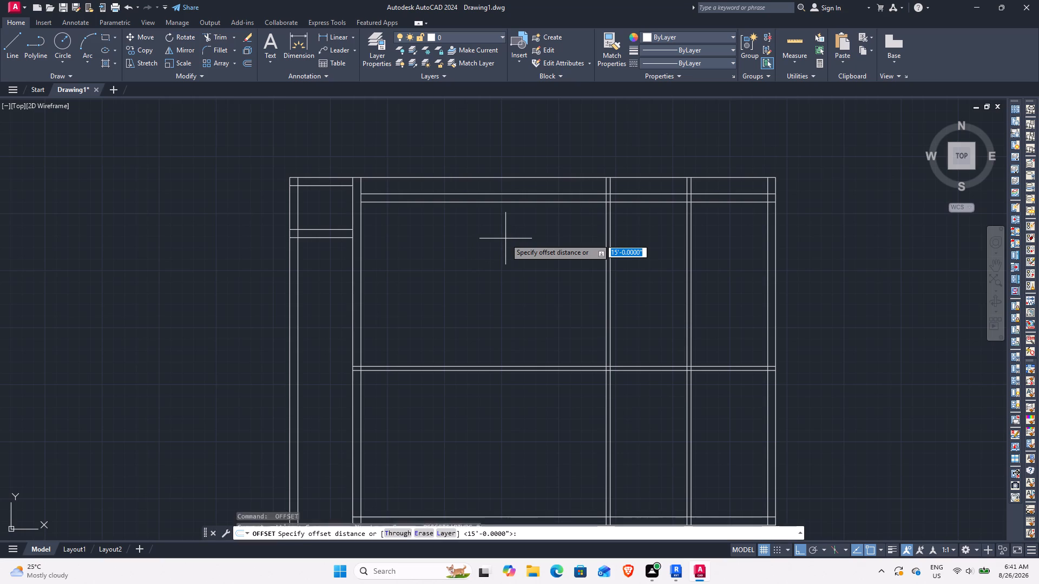
type("11'")
key("Return")
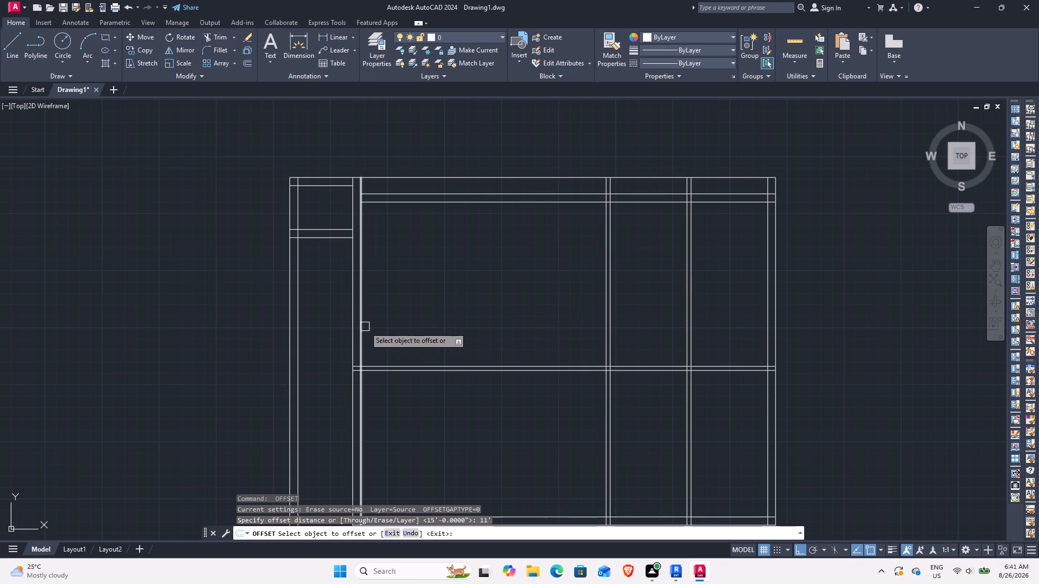
left_click(364, 327)
left_click(489, 318)
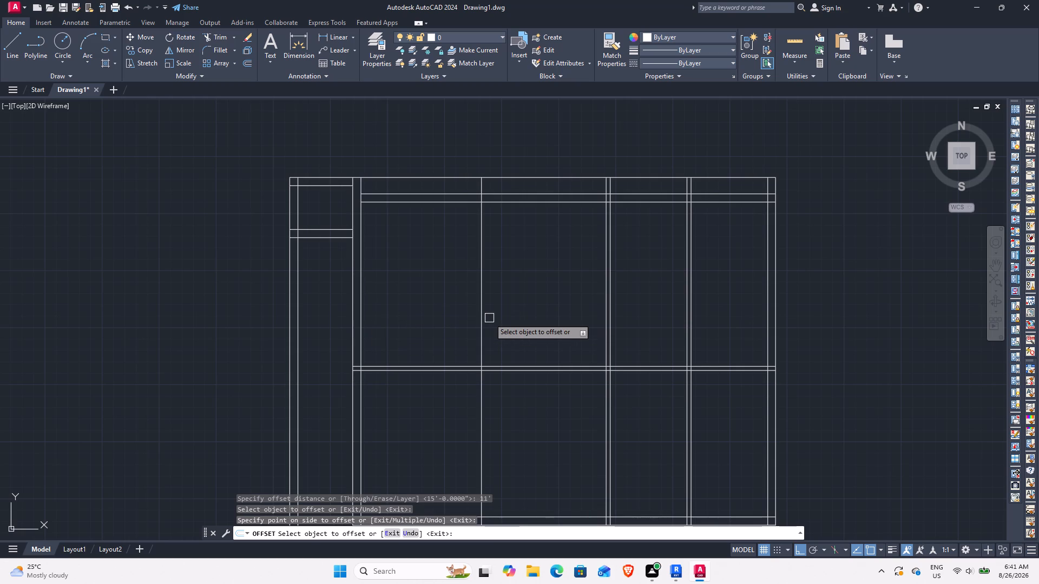
Offset the new vertical line 4.5" to the right to form the partition wall's second face.
key("space")
key("space")
type("4.5")
key("Return")
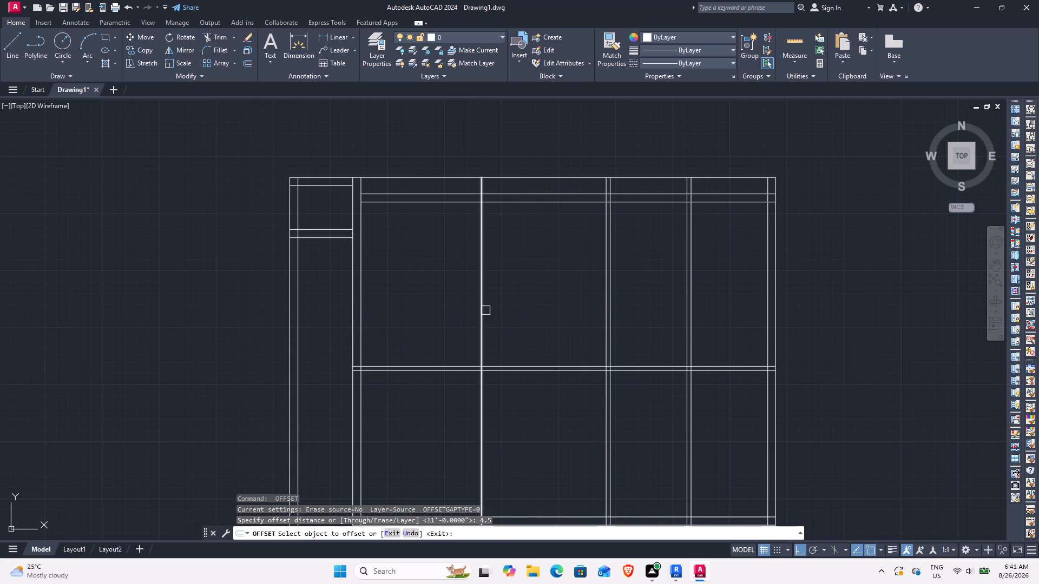
left_click(485, 310)
left_click(540, 308)
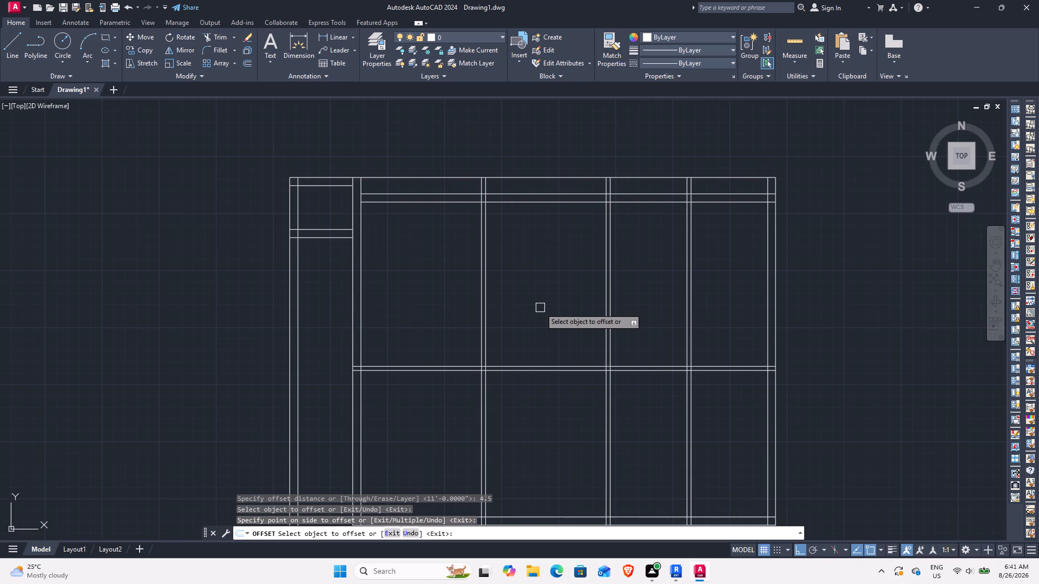
key("Escape")
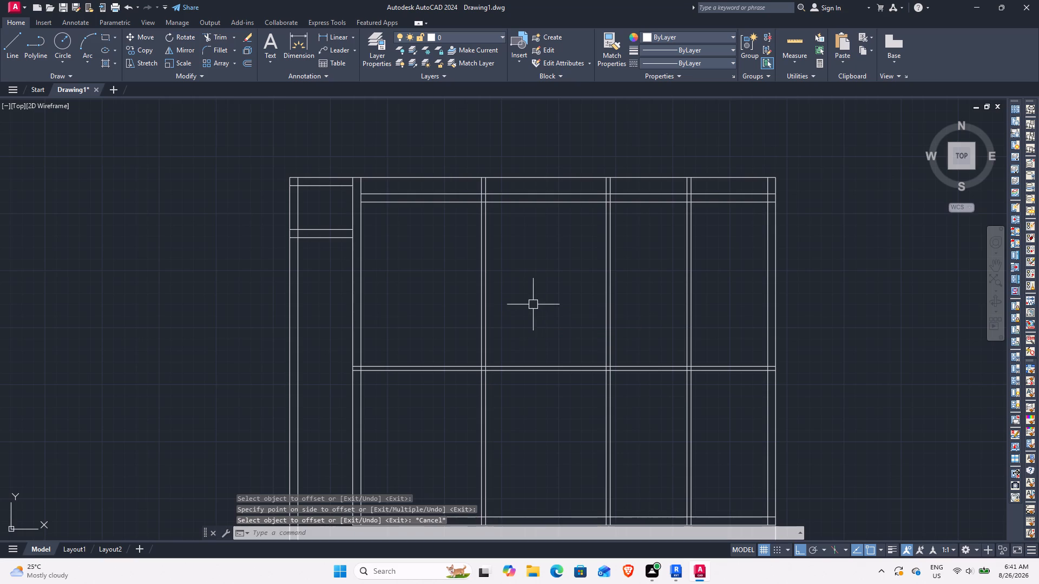
Measure the clear width between the new vertical partition and the next partition to its right, along the top wall.
left_click(303, 49)
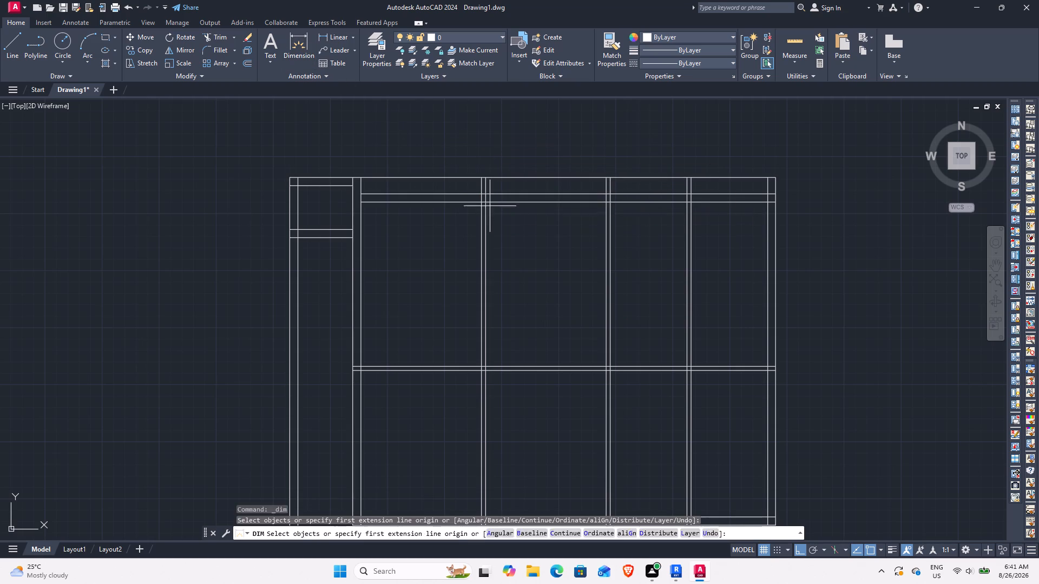
left_click(486, 204)
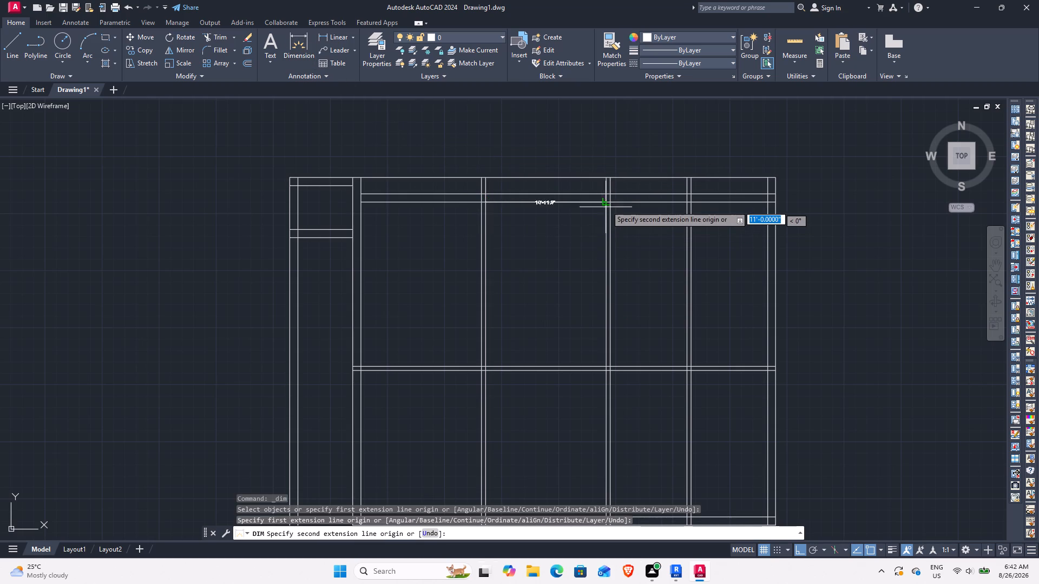
key("Escape")
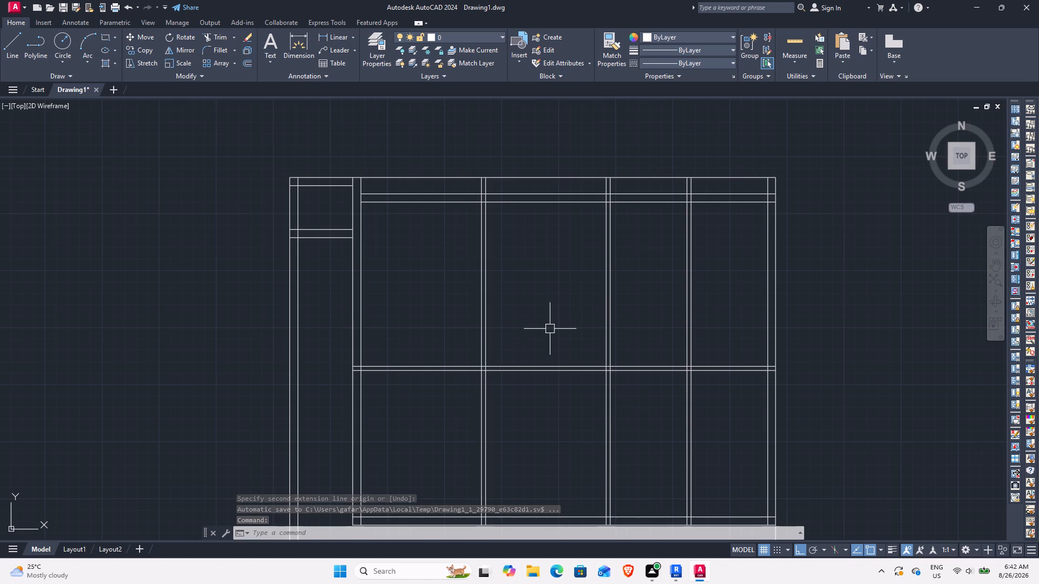
Trim both lines of the rightmost vertical partition between the horizontal partition and the top wall.
middle_click_drag(537, 313, 477, 270)
type("TR")
key("space")
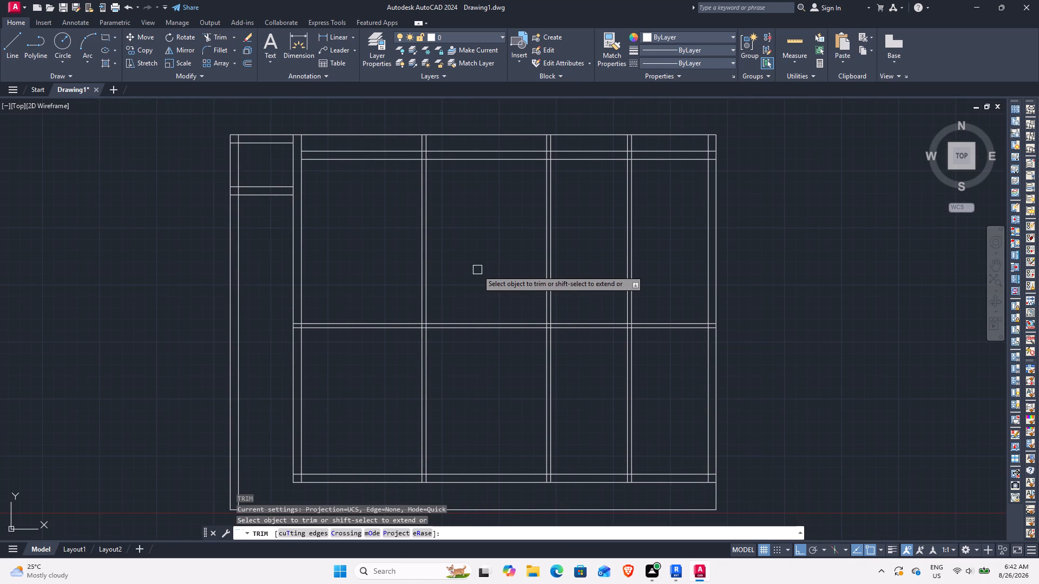
middle_click_drag(477, 270, 464, 228)
middle_click_drag(464, 228, 465, 229)
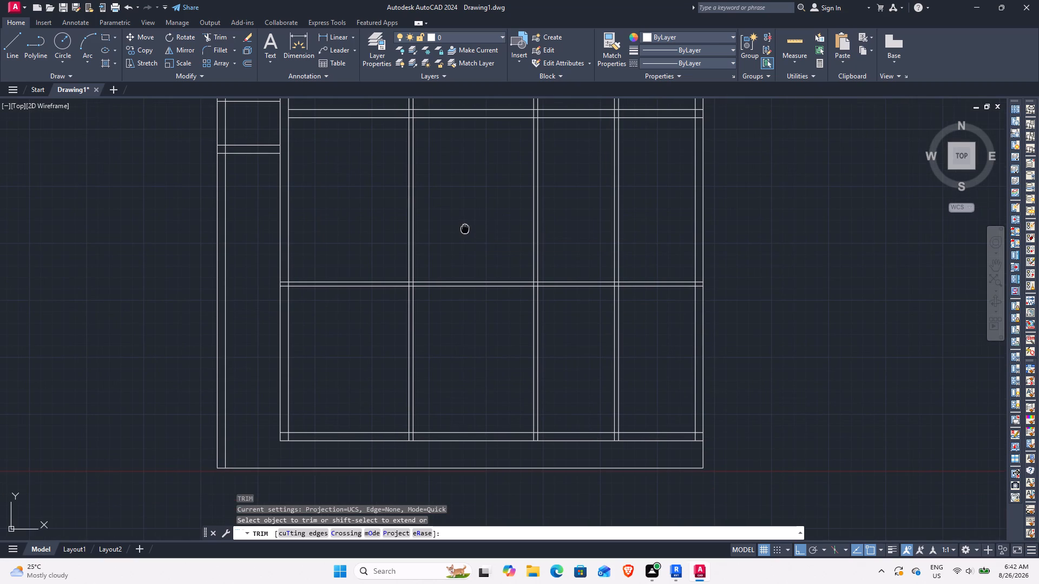
middle_click_drag(465, 229, 473, 303)
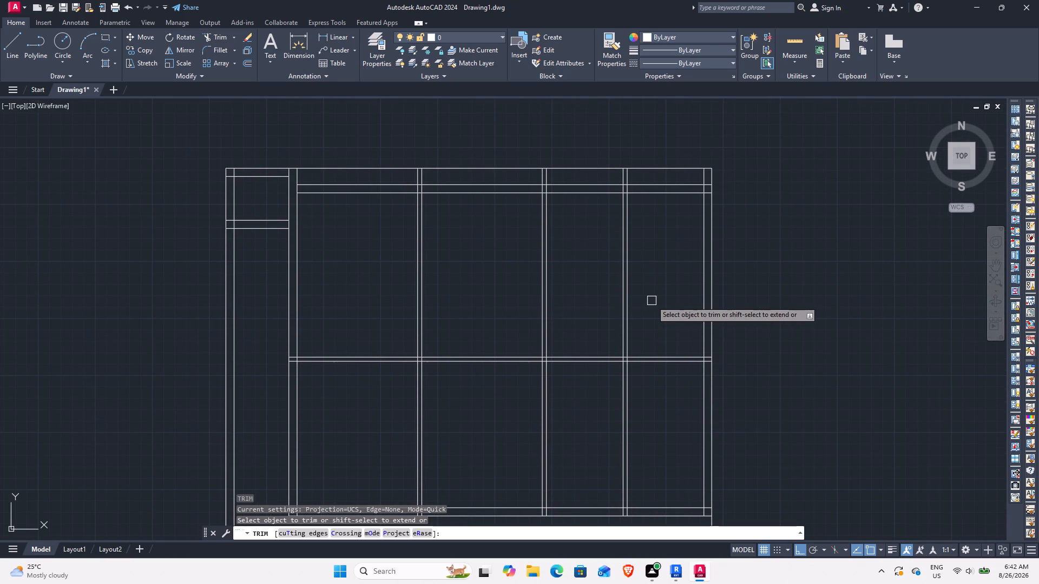
left_click(652, 301)
left_click(606, 290)
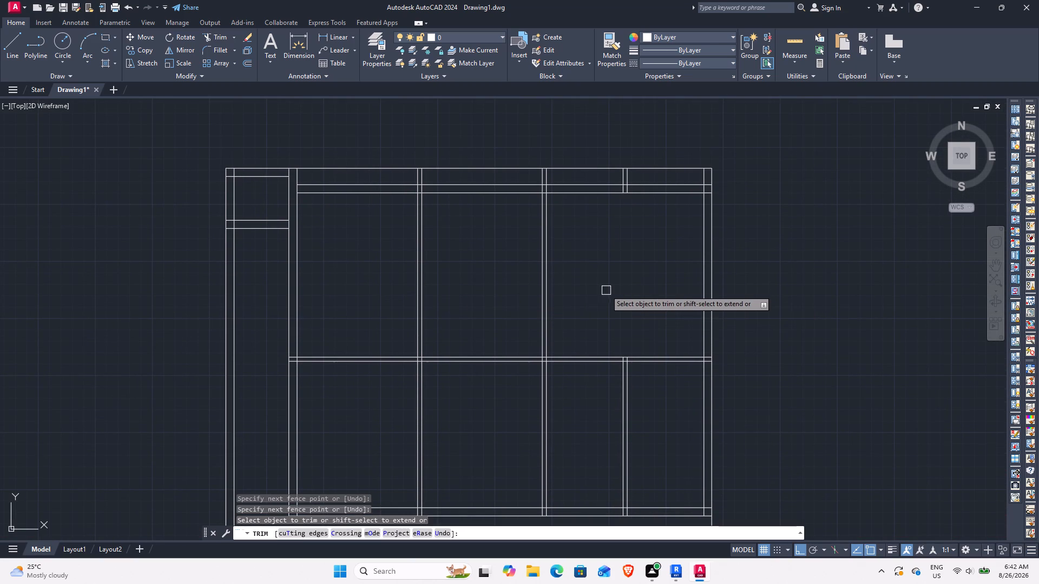
Erase the two leftover stubs of the rightmost vertical partition at the top of the plan.
scroll(622, 166, "up", 3)
left_click_drag(662, 205, 645, 205)
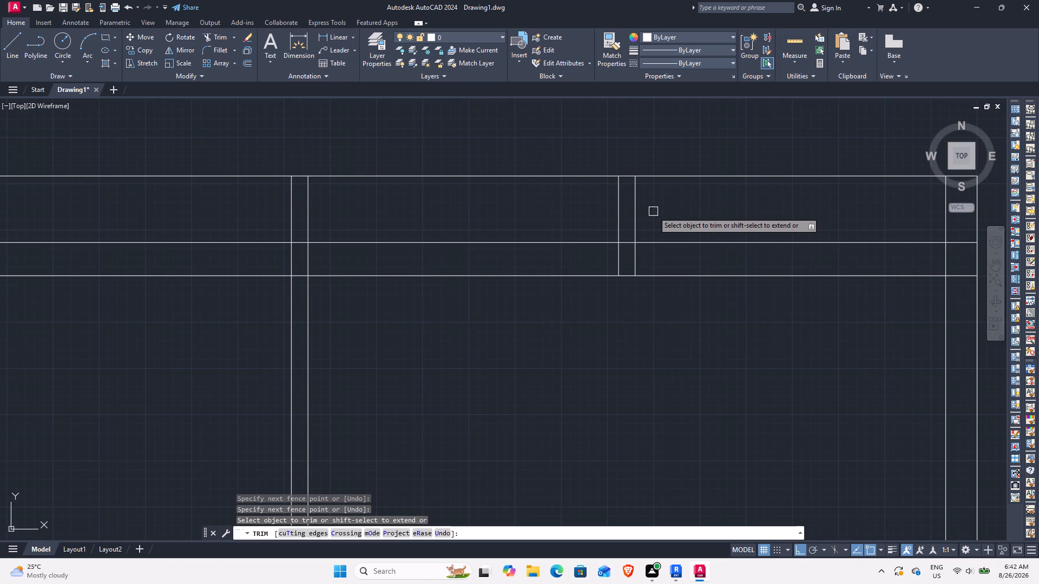
key("Escape")
left_click_drag(699, 220, 600, 202)
right_click(600, 202)
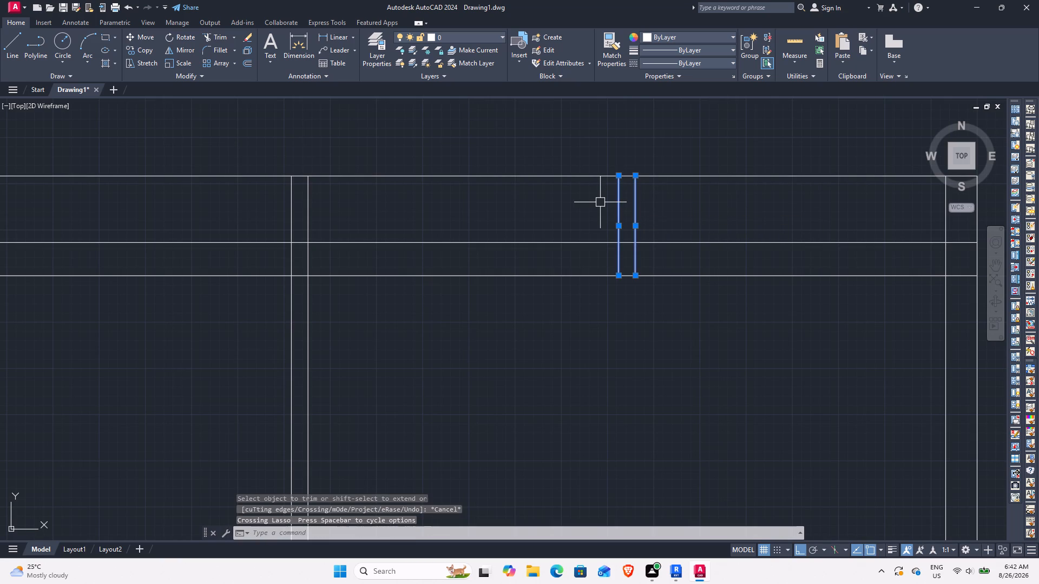
left_click(637, 272)
scroll(428, 357, "down", 3)
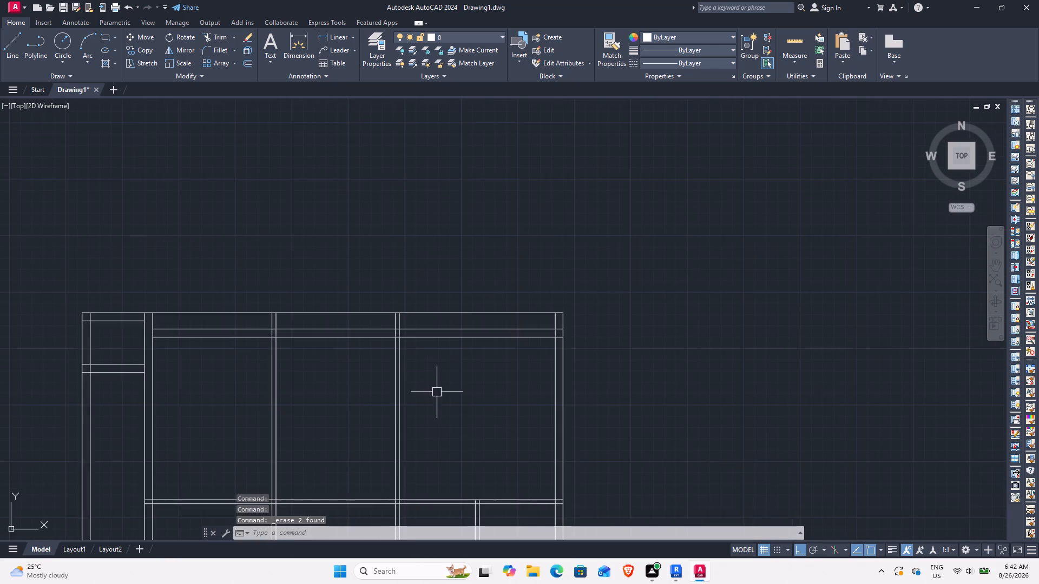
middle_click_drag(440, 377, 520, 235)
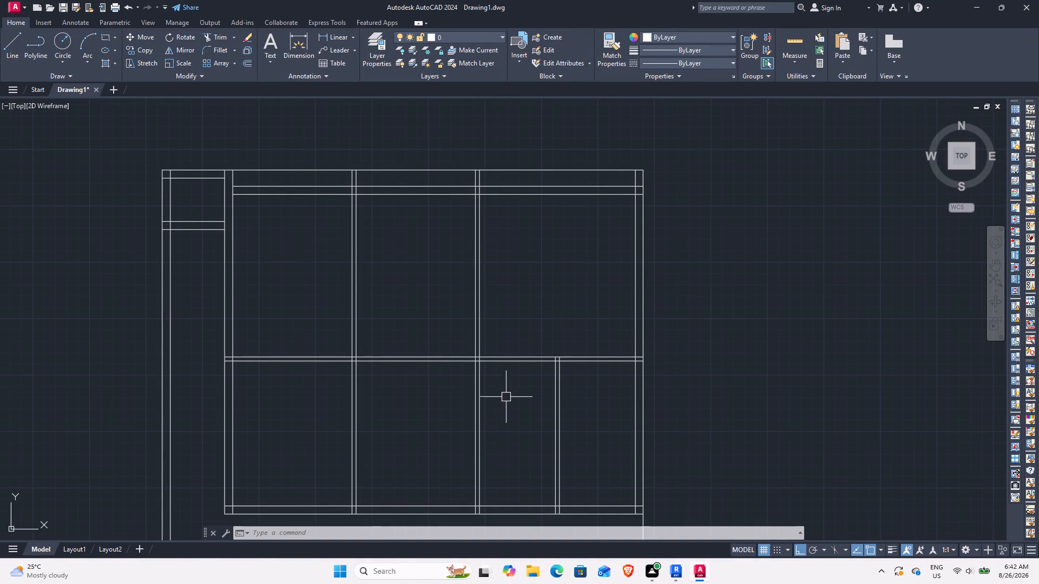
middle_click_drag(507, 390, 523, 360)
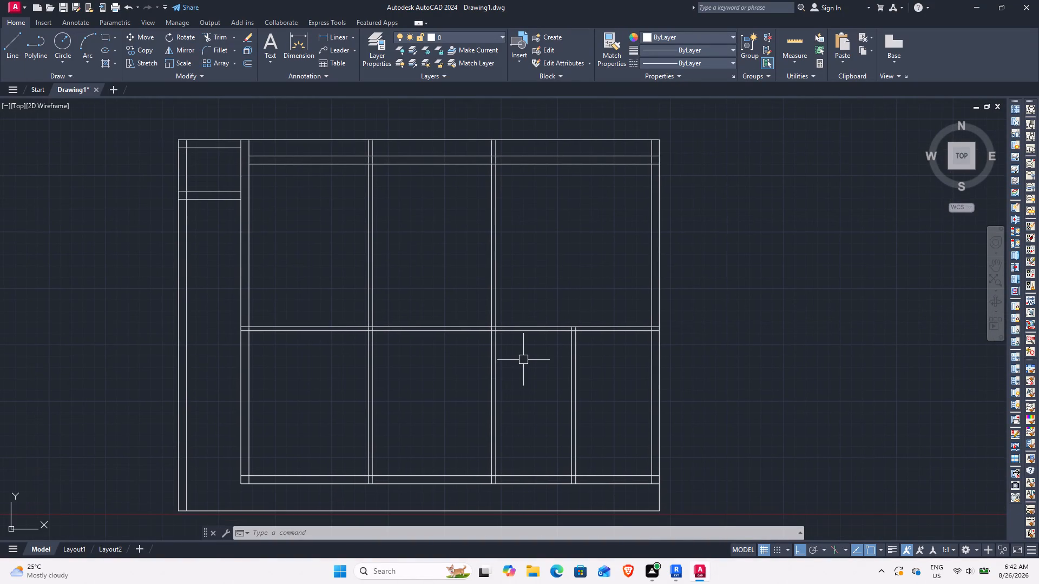
Offset the inner line of the bottom outer wall 9'3" upward to place a new horizontal partition line.
middle_click_drag(503, 281, 517, 337)
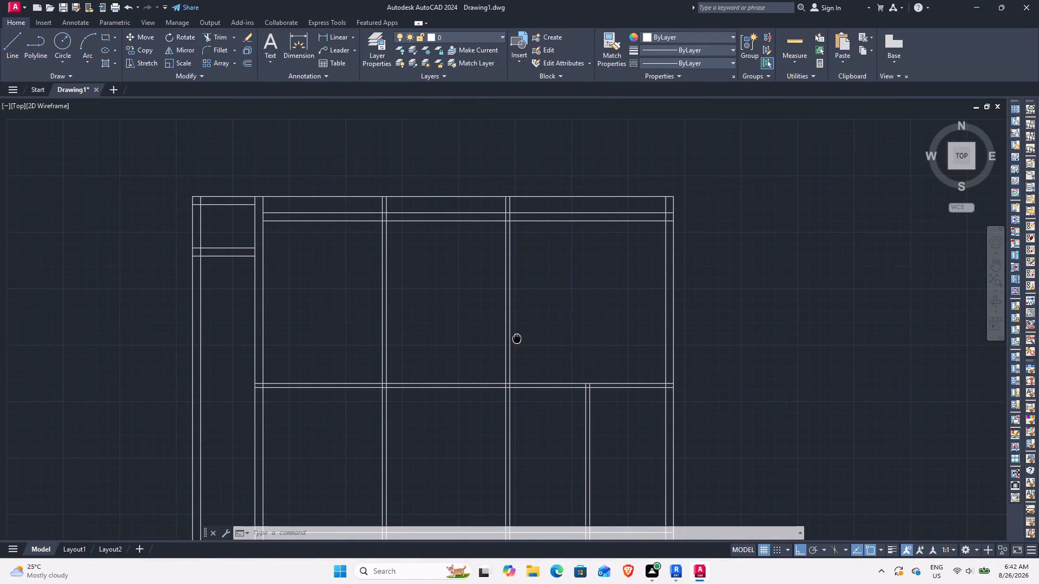
middle_click_drag(517, 337, 517, 340)
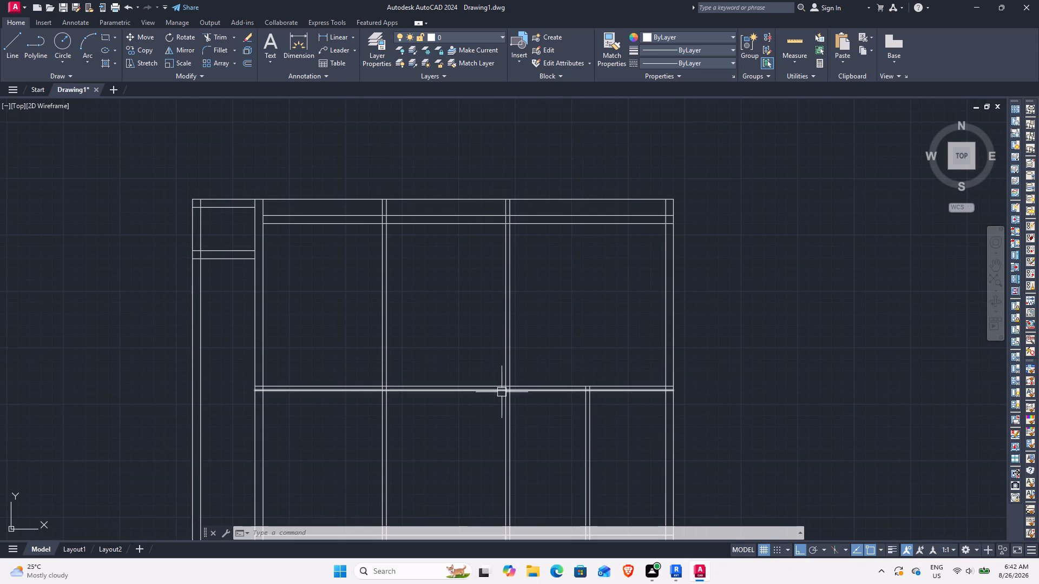
middle_click_drag(529, 431, 525, 374)
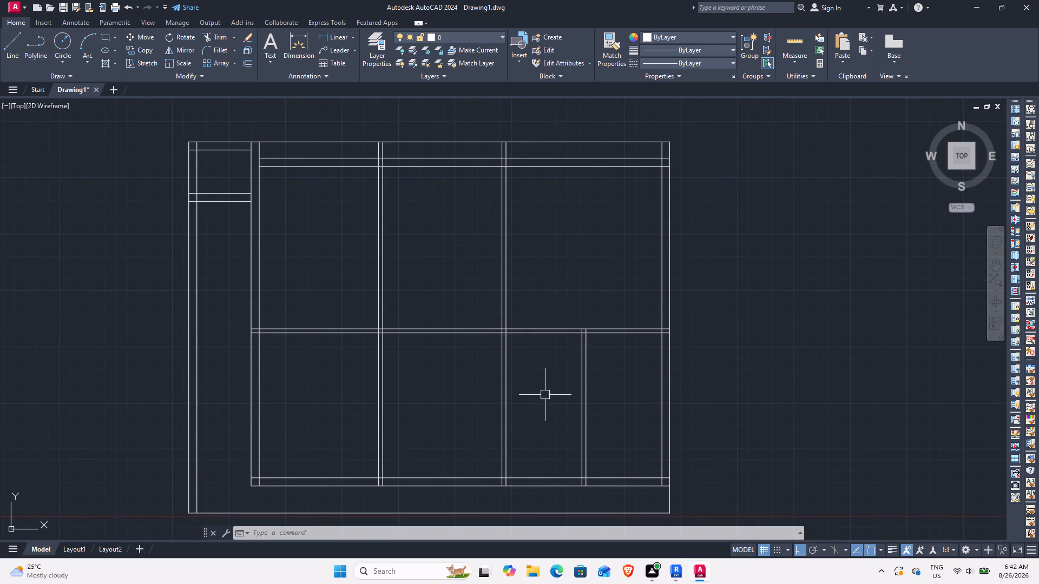
middle_click_drag(566, 432, 520, 376)
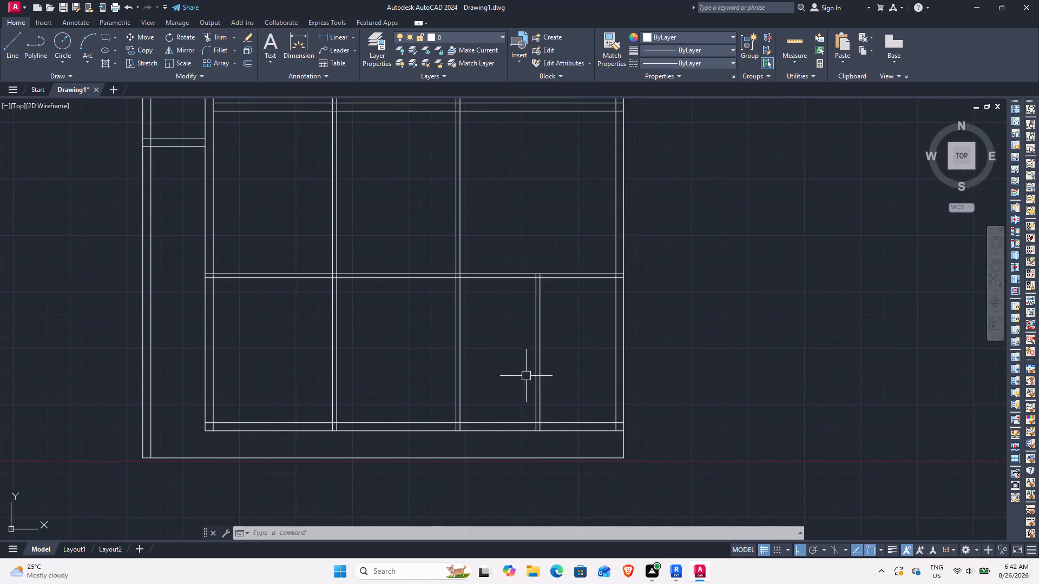
scroll(527, 376, "up", 1)
middle_click_drag(519, 369, 527, 376)
type("O")
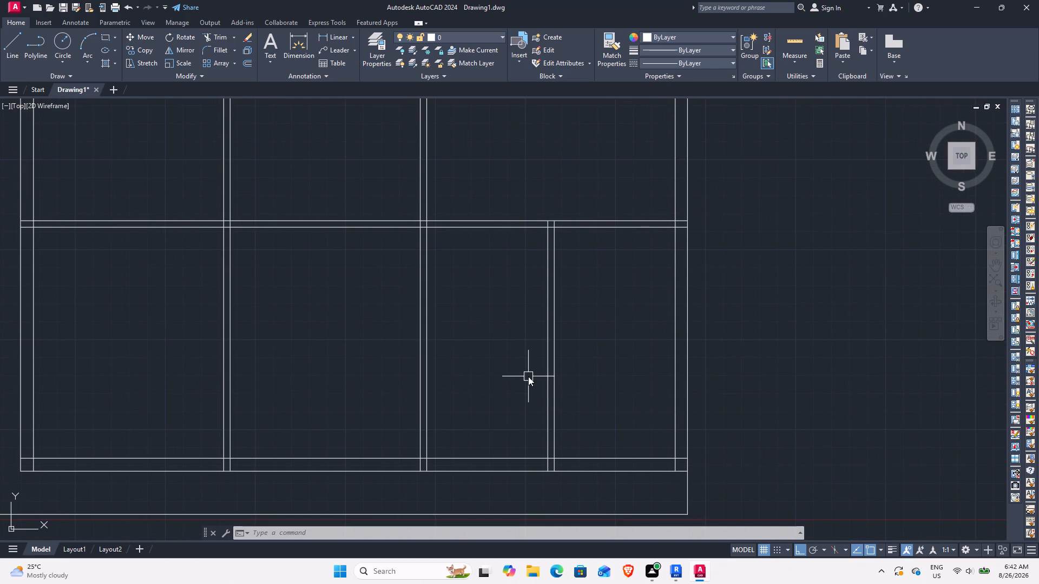
key("space")
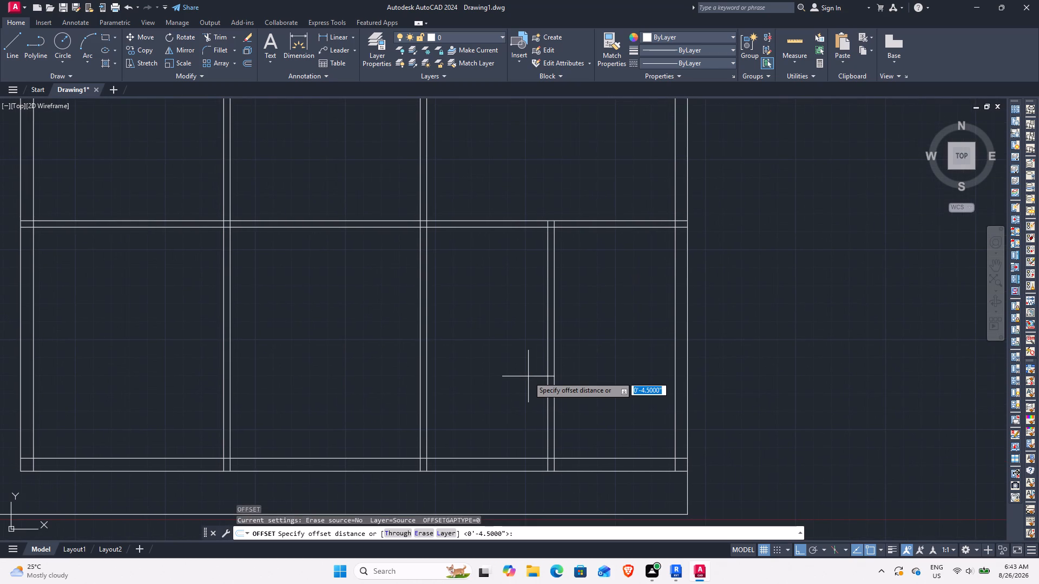
type("9'3")
key("Return")
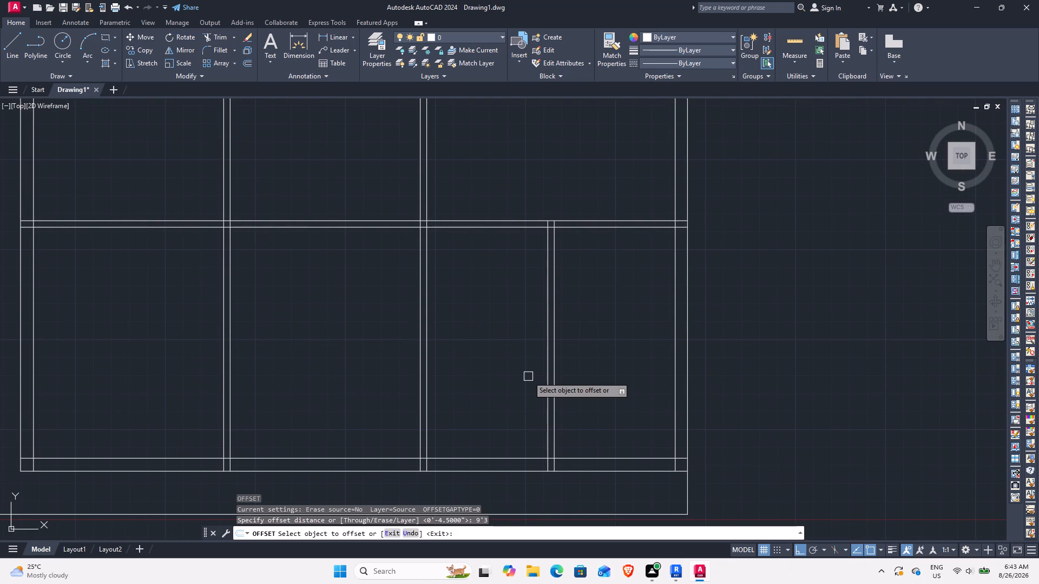
left_click(511, 454)
left_click(510, 417)
key("space")
Offset the new horizontal line 4.5" upward to form the partition wall's second face.
key("space")
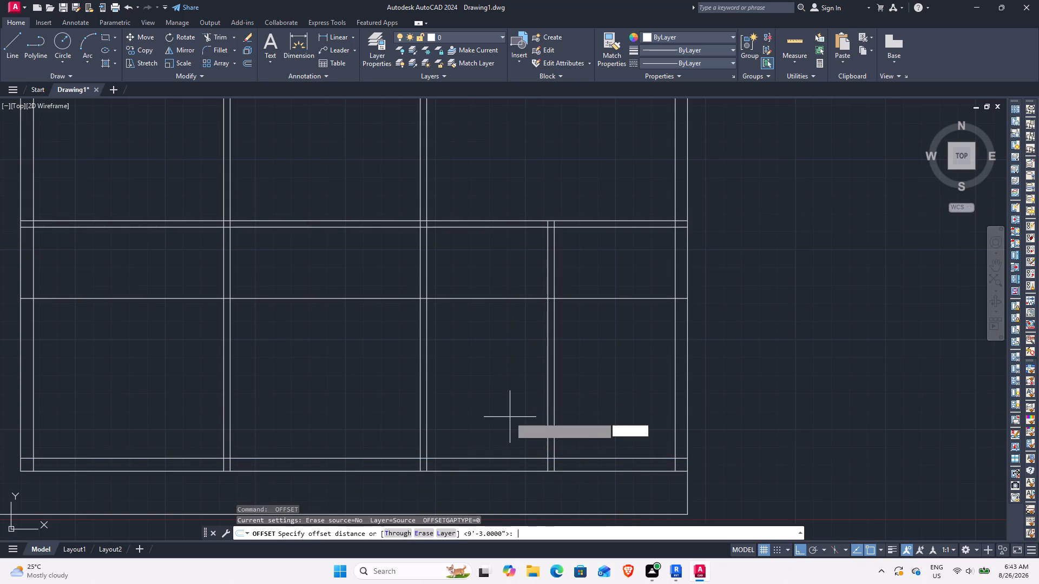
type("4.5")
key("Return")
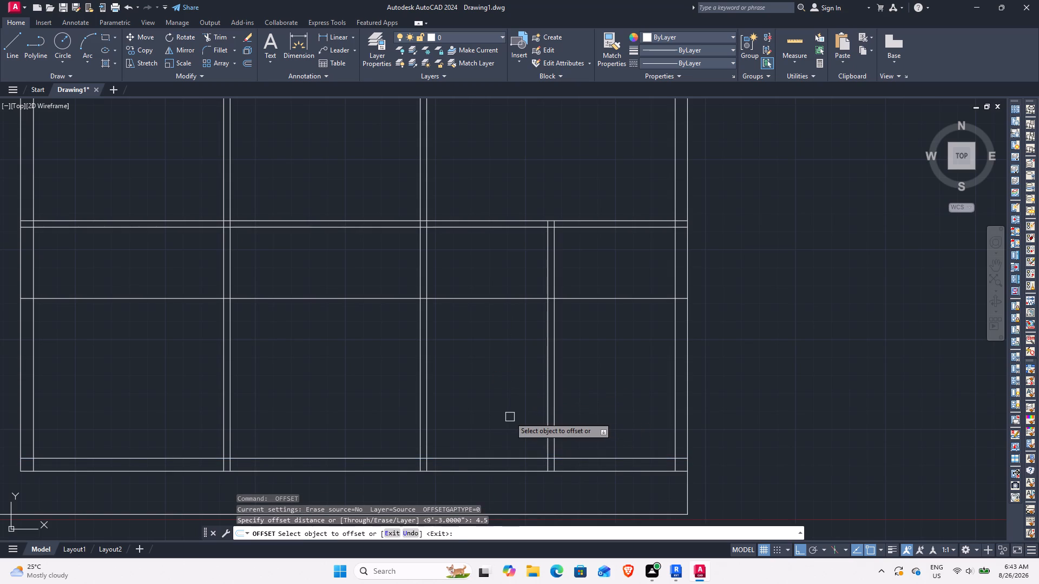
left_click(484, 297)
left_click(484, 265)
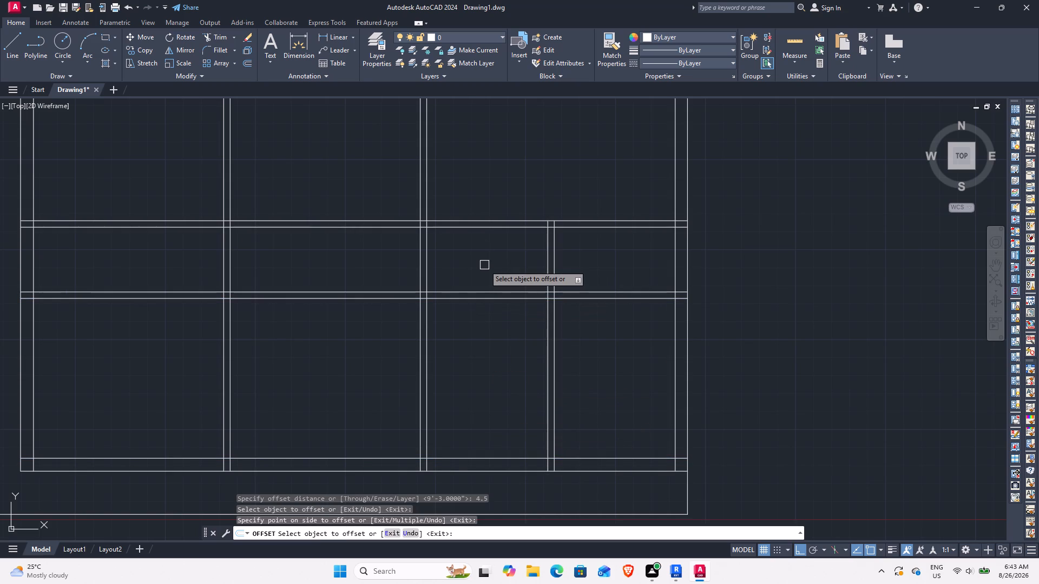
key("Escape")
Trim both lines of the new horizontal partition across the middle bay, between the two long vertical partitions.
type("TR")
key("space")
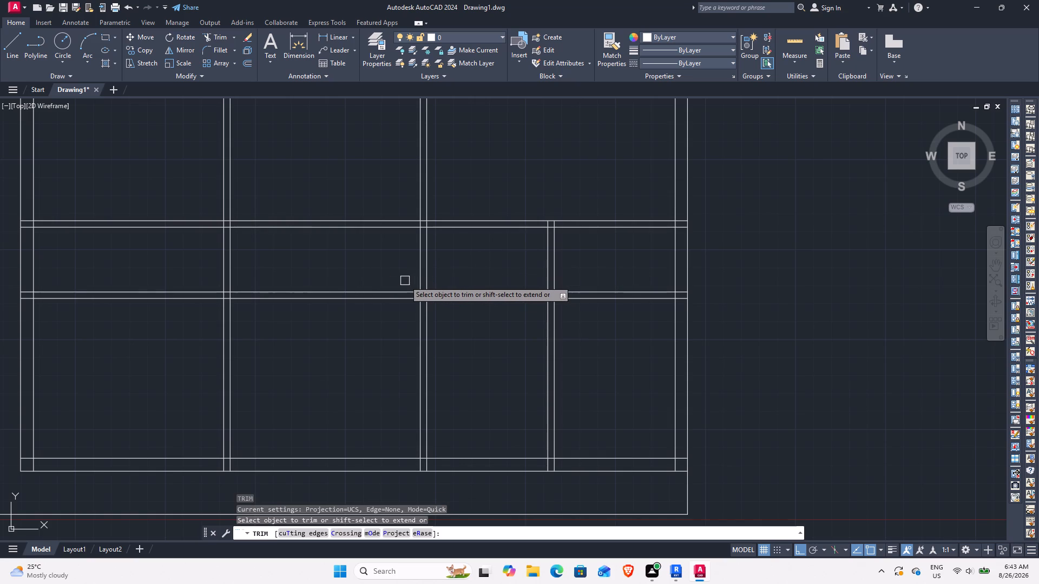
scroll(405, 281, "up", 3)
left_click(467, 306)
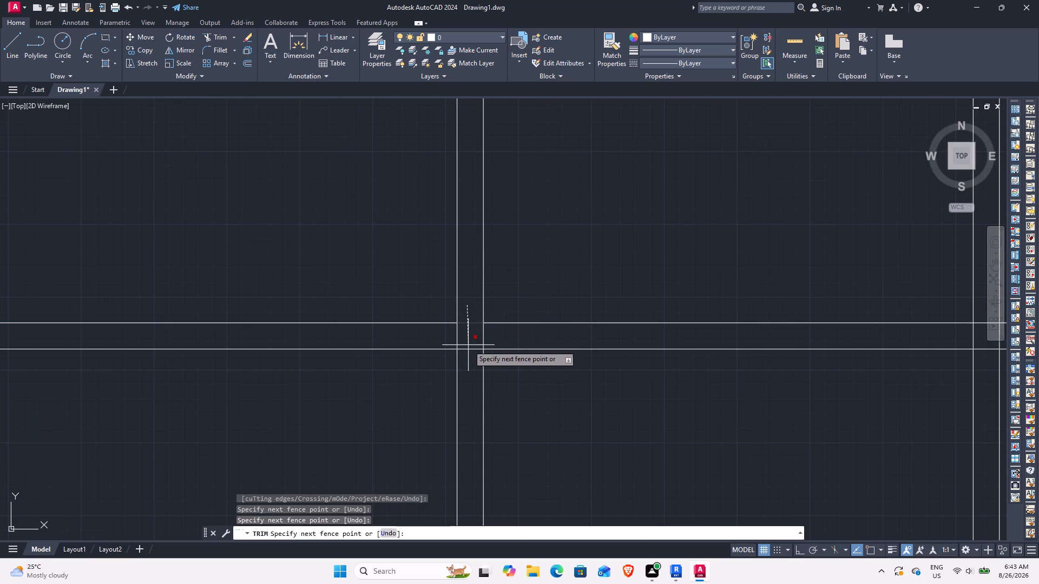
left_click(468, 249)
scroll(366, 255, "down", 2)
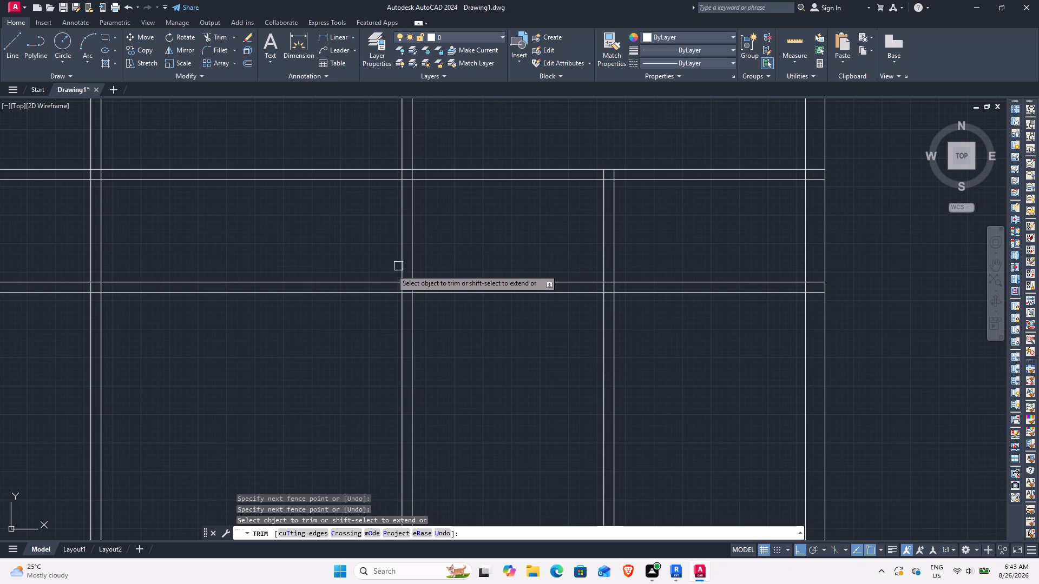
left_click(355, 263)
left_click(364, 320)
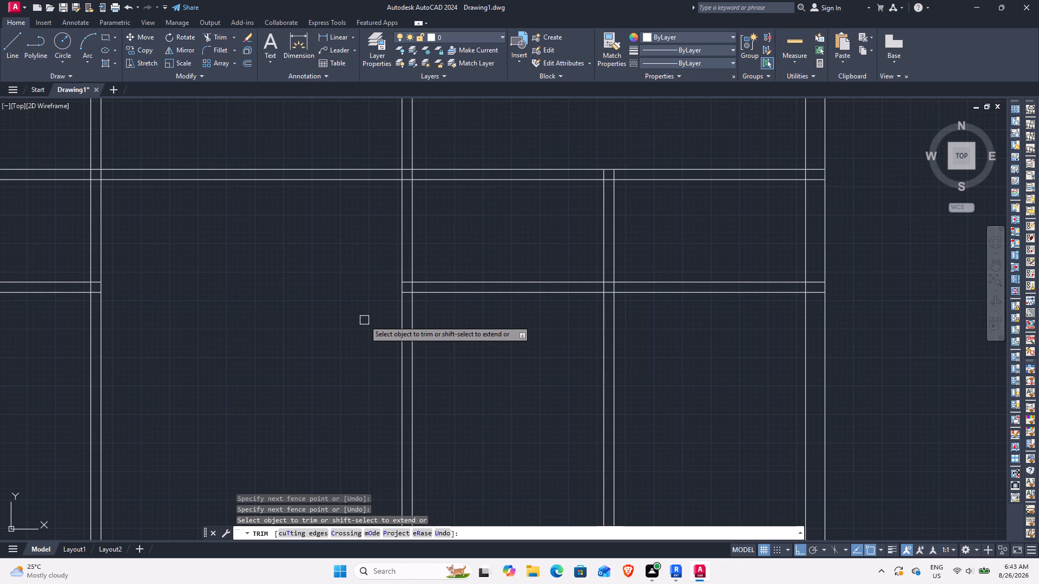
Trim both lines of the short right-hand vertical partition between the new and the upper horizontal partitions.
middle_click_drag(502, 230, 472, 268)
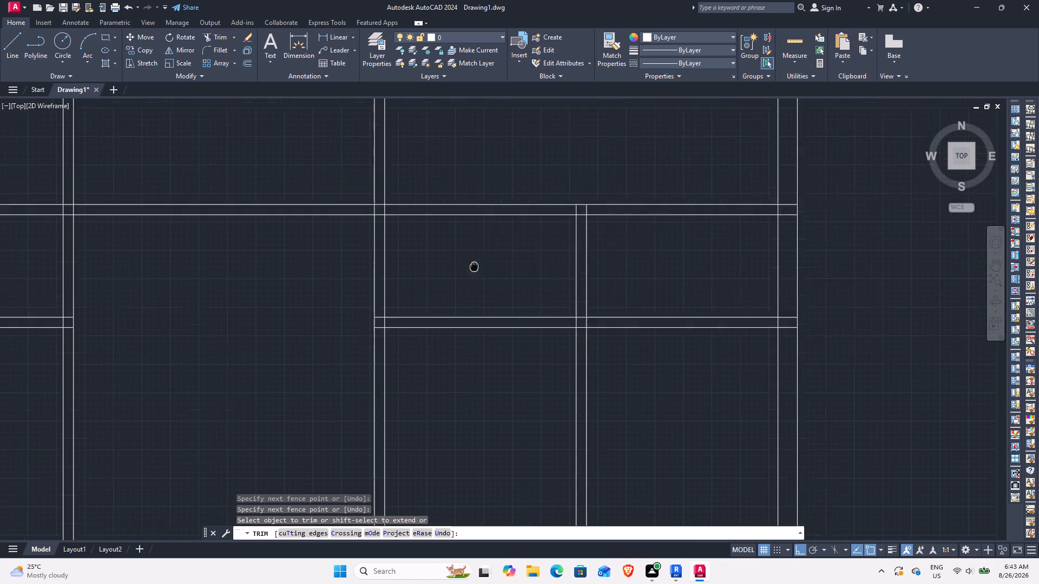
middle_click_drag(472, 268, 404, 284)
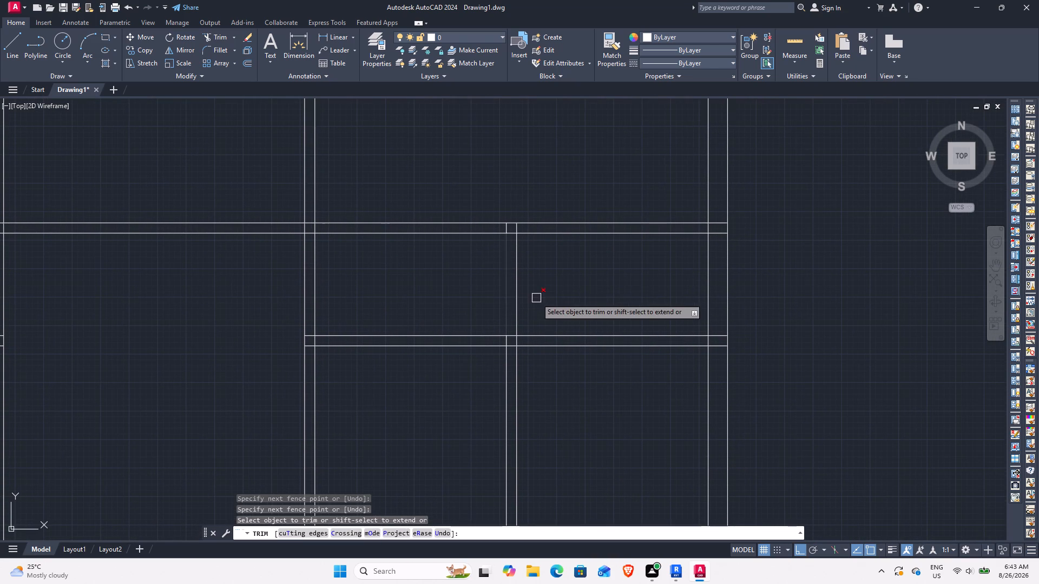
left_click(551, 289)
left_click(494, 286)
Trim both lines of the upper horizontal partition across the right bay, on both sides of the leftover vertical stubs.
left_click_drag(456, 257, 452, 240)
left_click(444, 198)
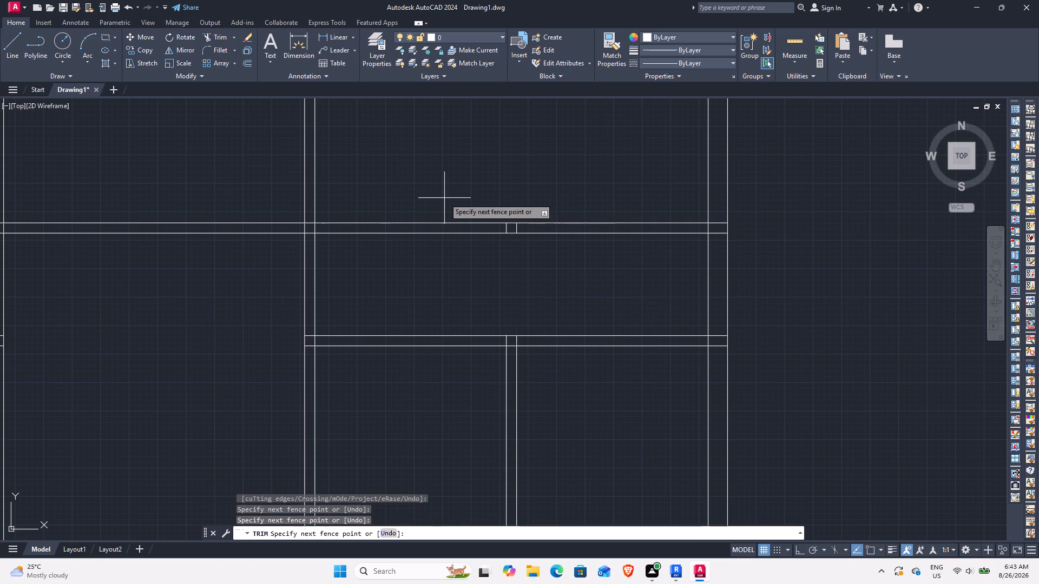
left_click(449, 255)
left_click(662, 281)
left_click(653, 195)
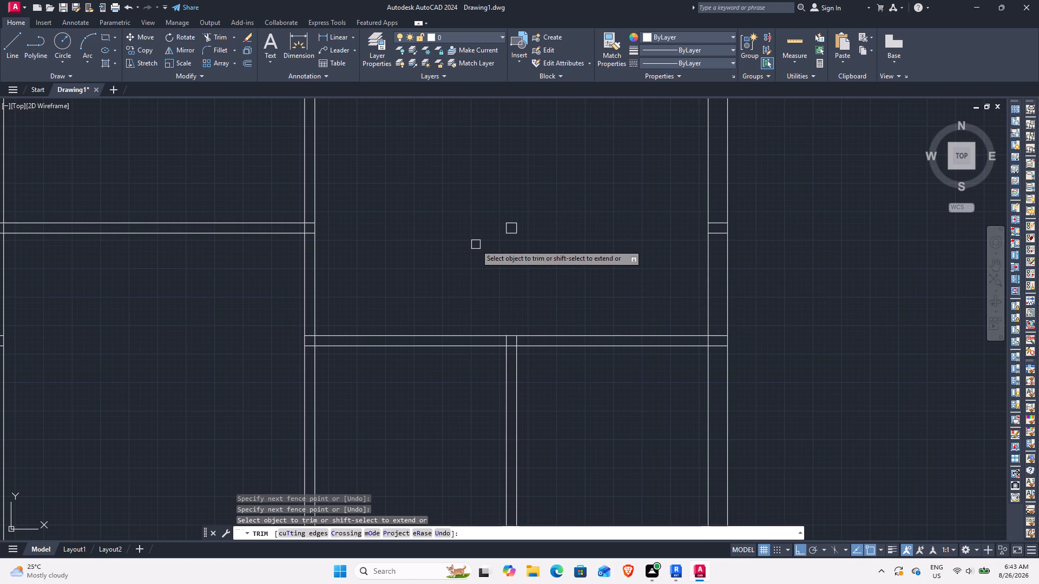
key("Escape")
Erase the two remaining lines of the new lower horizontal partition in the left bay.
scroll(476, 243, "down", 2)
middle_click_drag(477, 242, 541, 237)
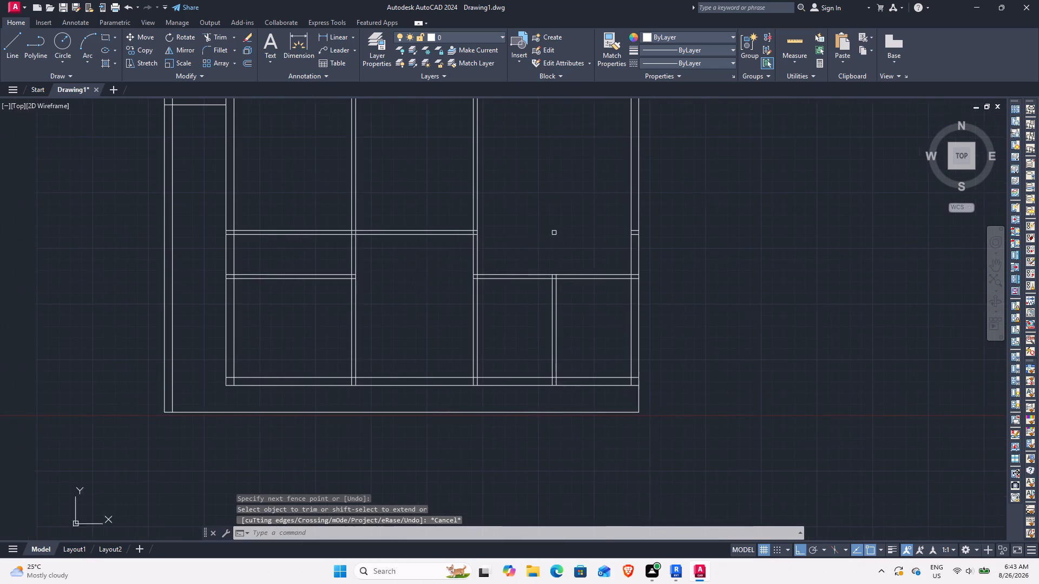
left_click_drag(323, 309, 300, 264)
right_click(300, 264)
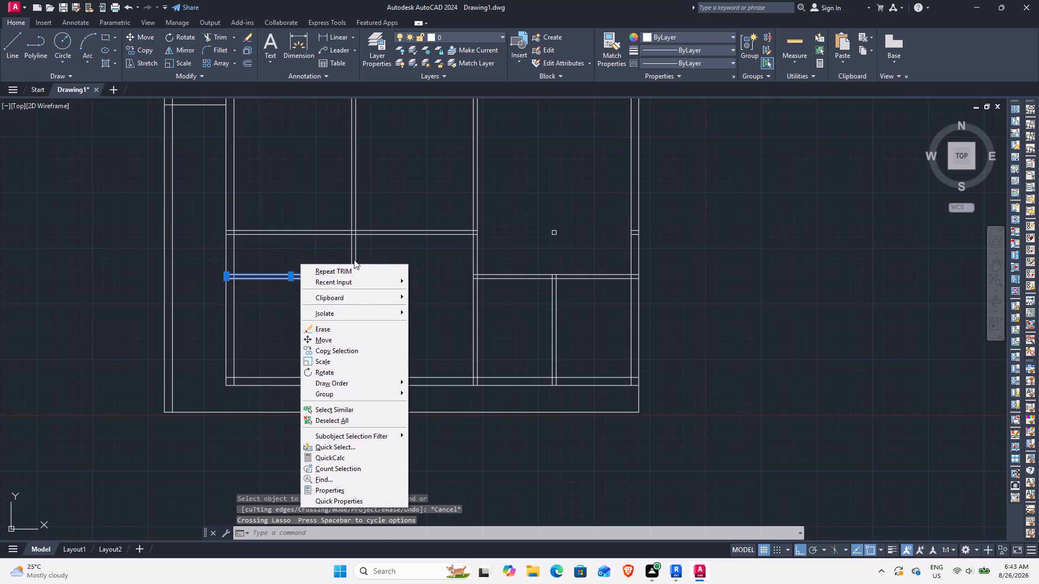
left_click(353, 329)
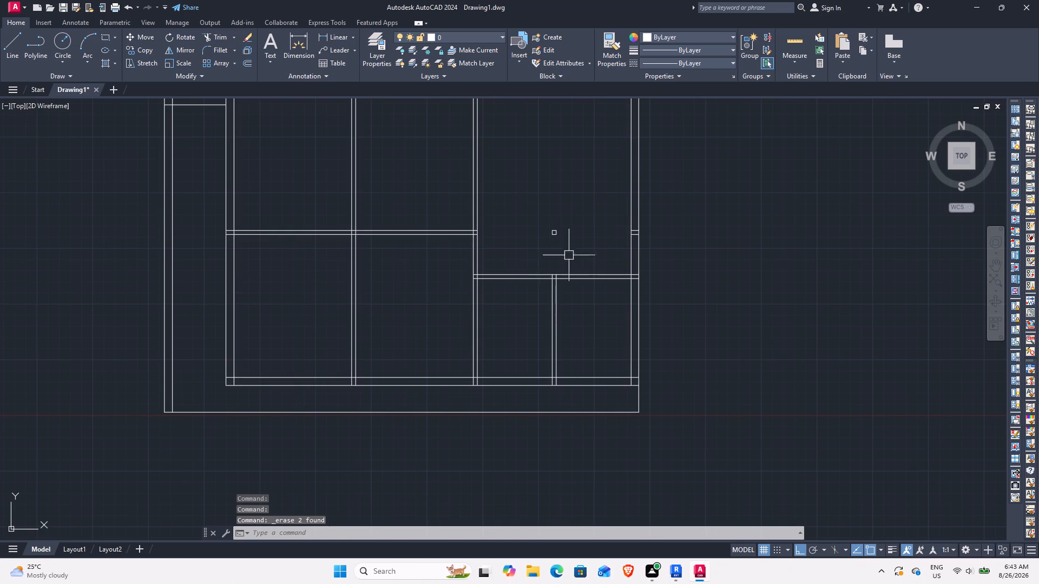
Erase the small leftover square in the right bay and the two horizontal stubs inside the right outer wall.
scroll(564, 234, "up", 3)
left_click_drag(567, 270, 504, 207)
left_click(539, 263)
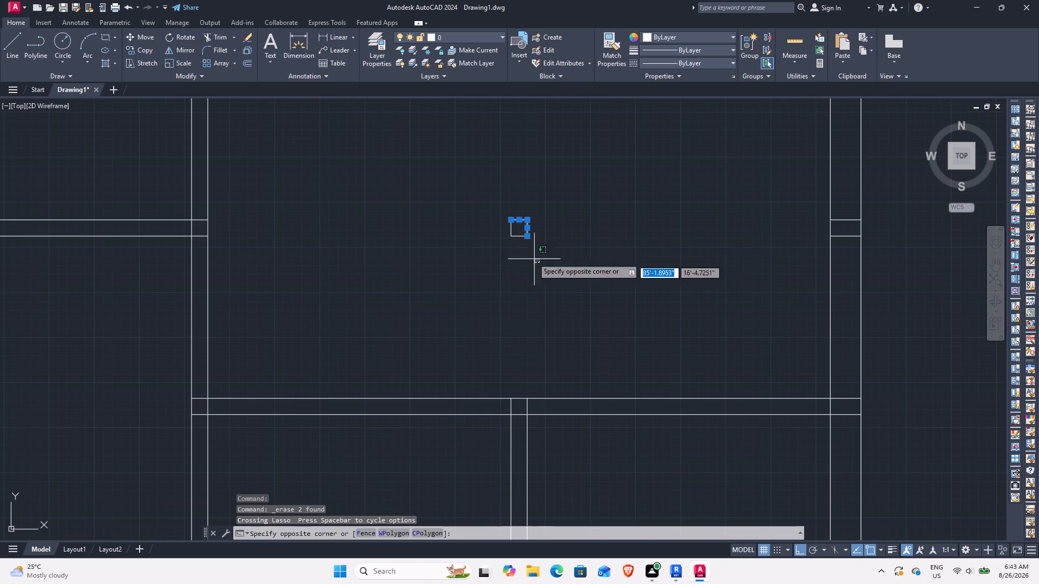
left_click(504, 201)
left_click(852, 260)
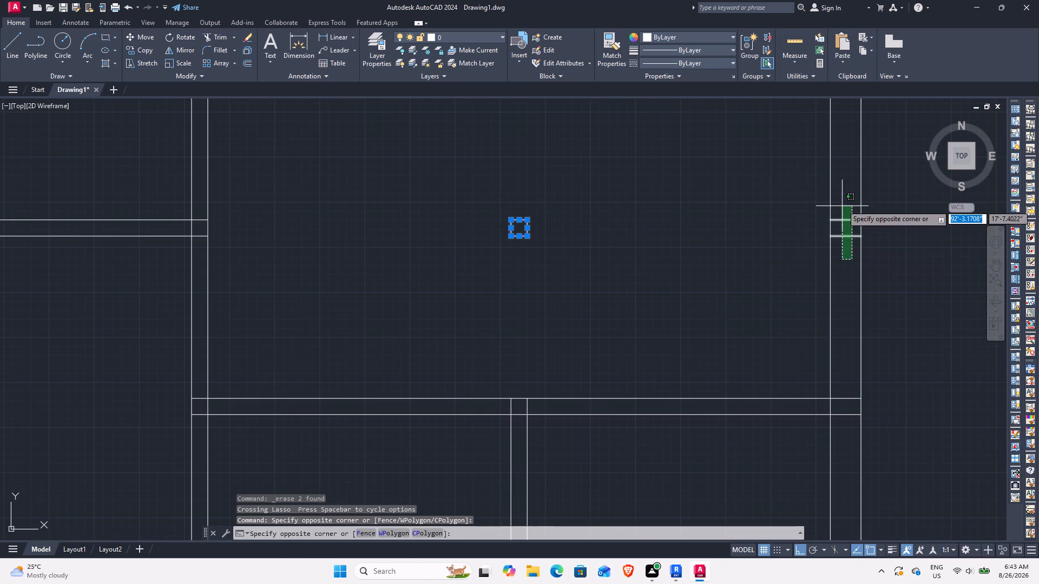
left_click(842, 200)
middle_click_drag(208, 272, 346, 271)
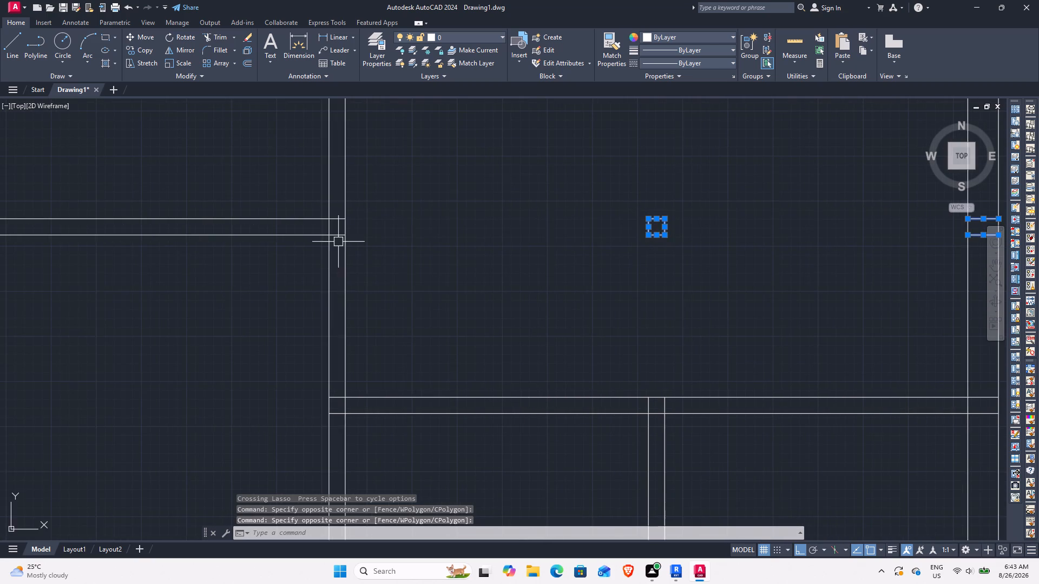
scroll(338, 242, "up", 2)
scroll(358, 274, "down", 3)
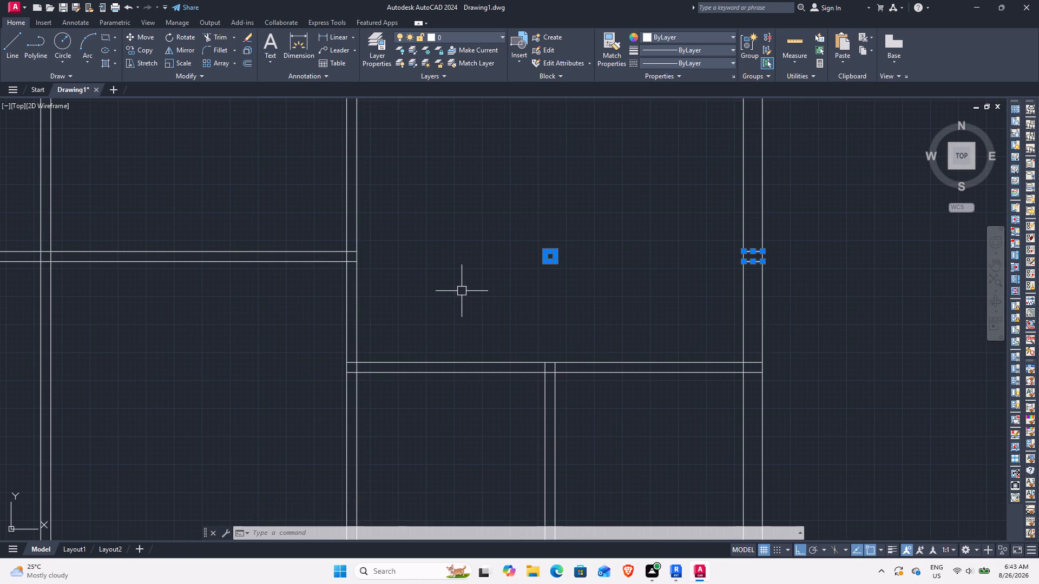
middle_click_drag(462, 291, 558, 343)
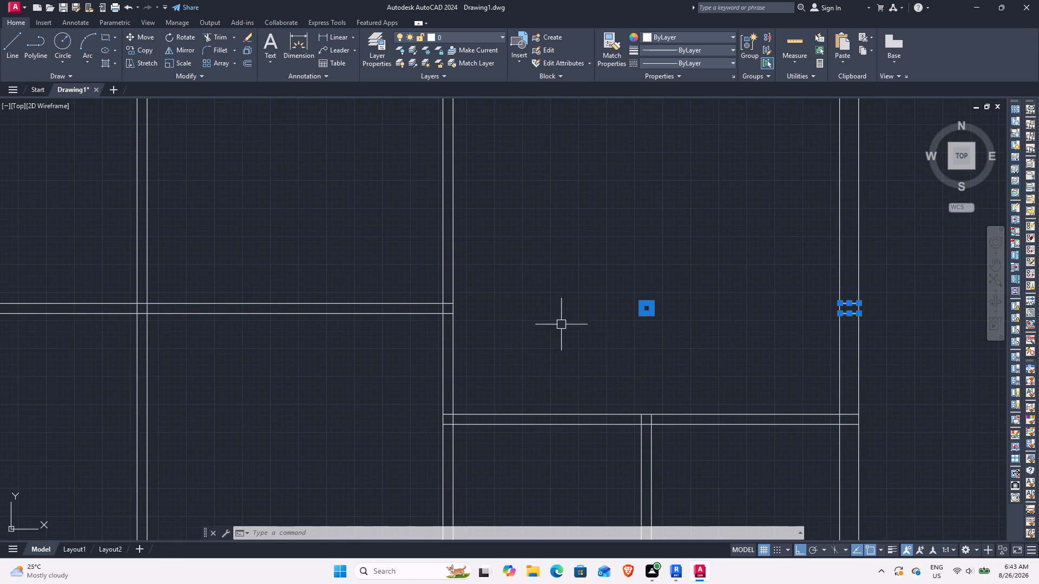
scroll(449, 318, "up", 3)
left_click(445, 321)
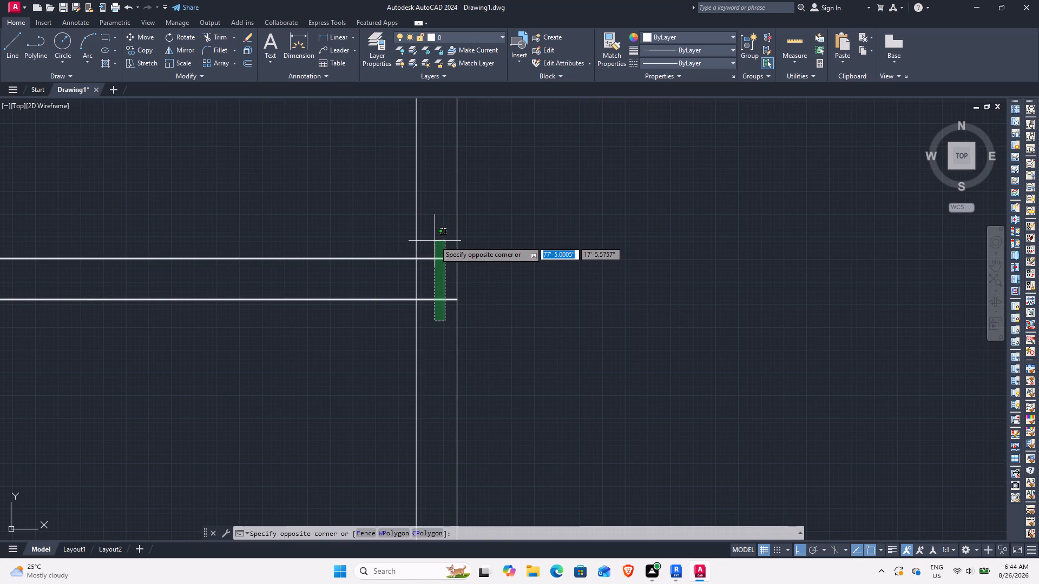
key("Escape")
scroll(503, 316, "down", 4)
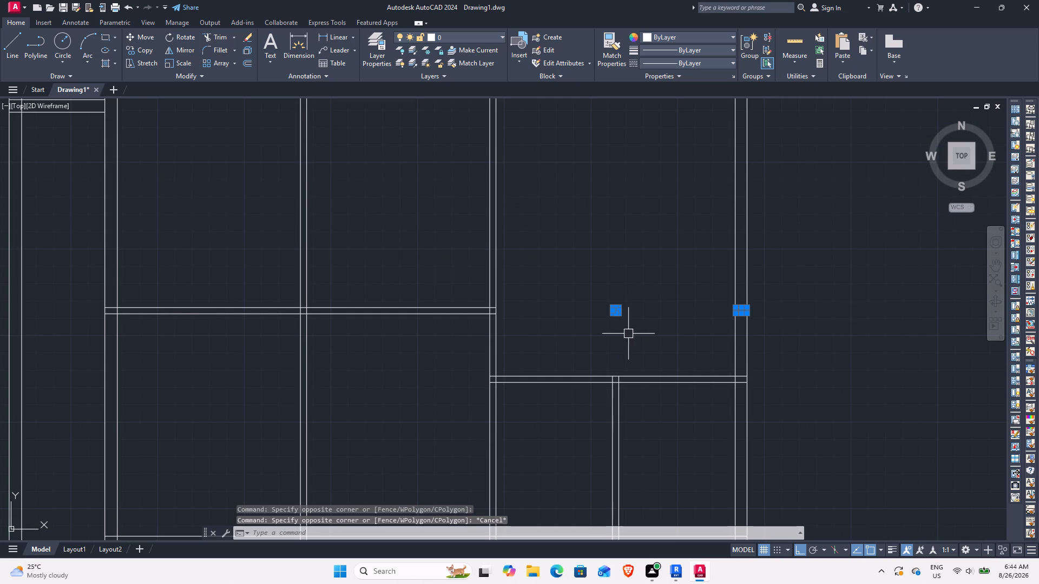
right_click(549, 278)
left_click(569, 342)
Trim both lines of the upper horizontal partition across the middle bay, between the two long vertical partitions.
middle_click_drag(582, 340, 585, 392)
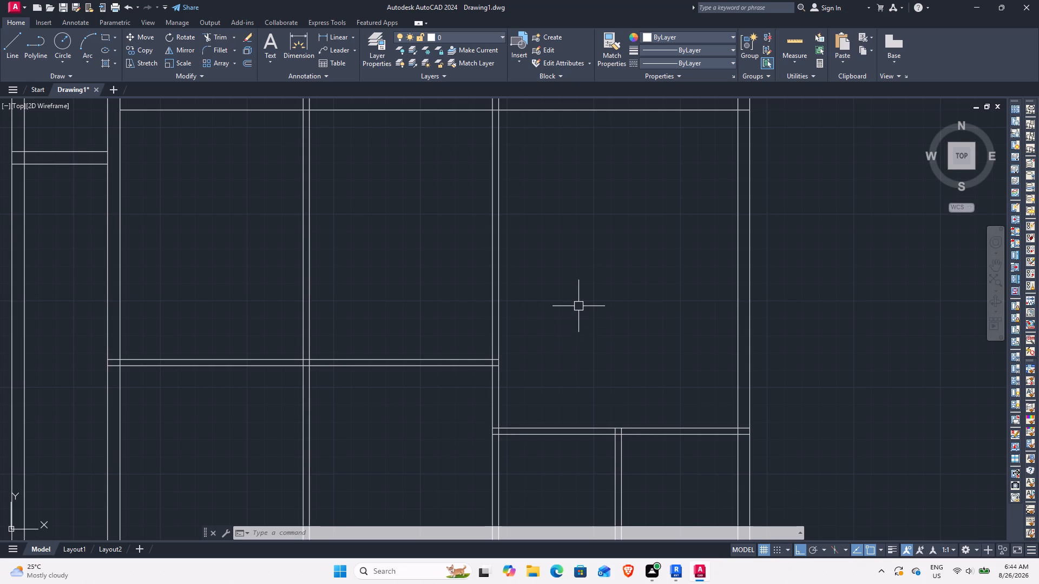
middle_click_drag(569, 261, 640, 342)
scroll(626, 335, "down", 1)
middle_click_drag(617, 347, 616, 338)
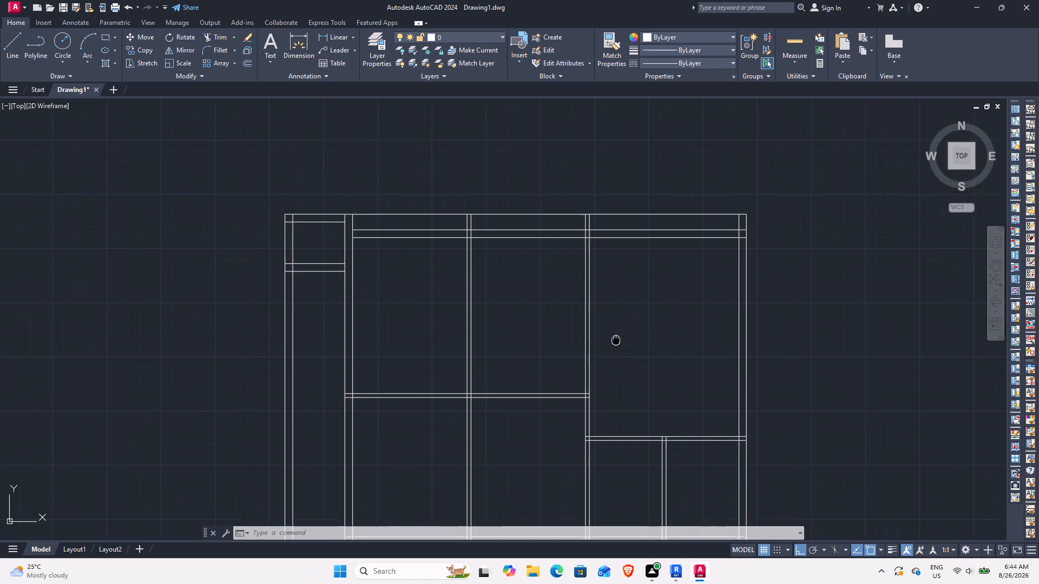
middle_click_drag(616, 338, 628, 276)
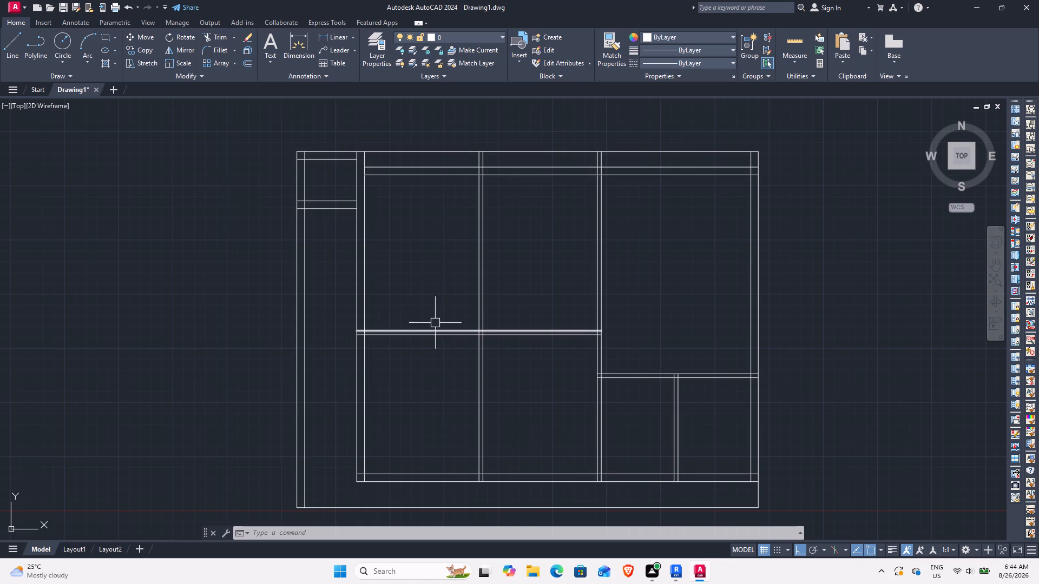
middle_click_drag(459, 328, 464, 379)
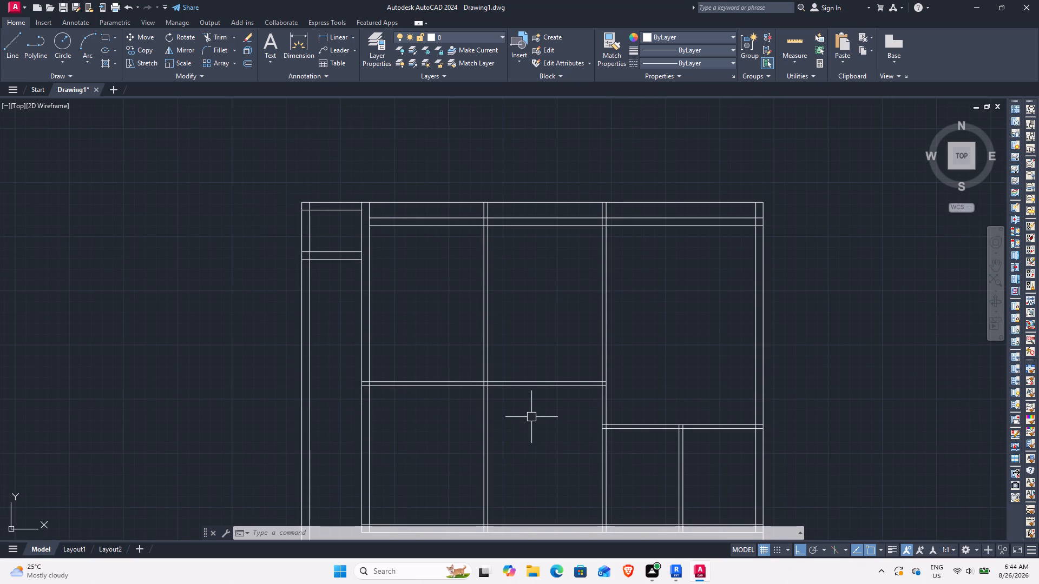
type("TR")
key("space")
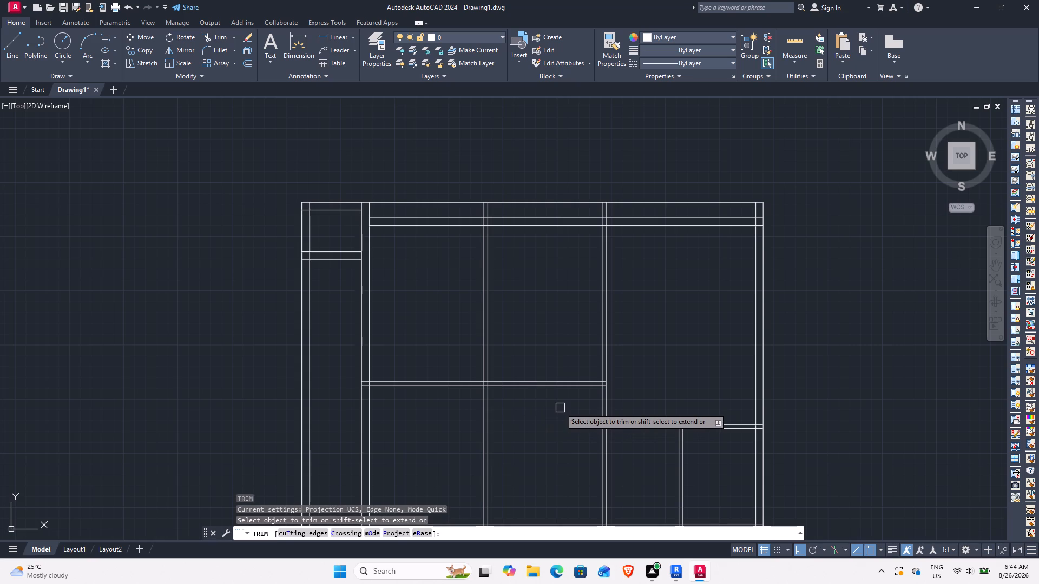
left_click_drag(560, 408, 559, 398)
left_click(548, 357)
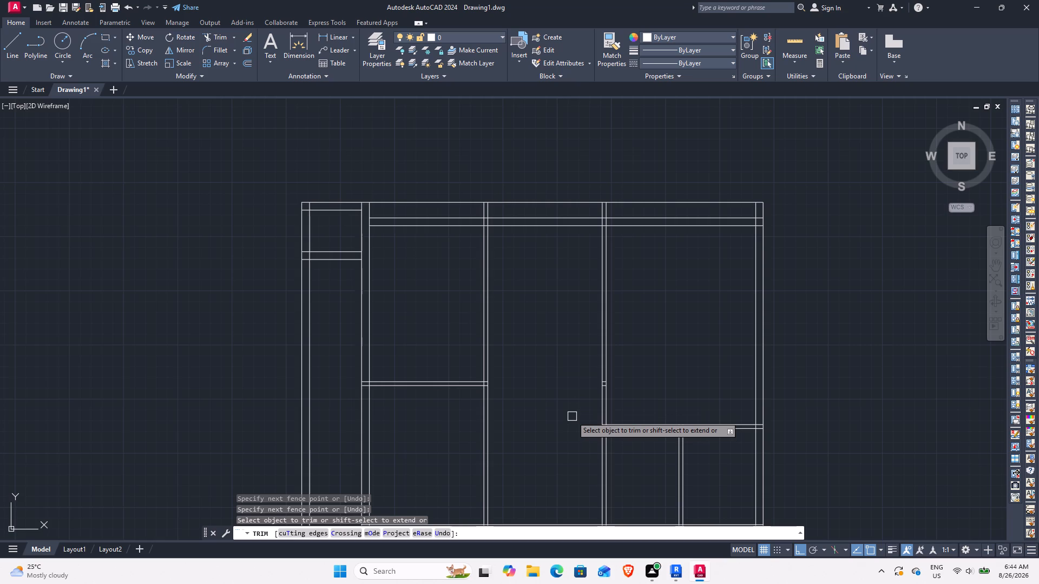
Trim the upper of the two leftover short horizontal lines inside the long vertical partition between the middle and right bays.
scroll(606, 377, "up", 6)
left_click(530, 443)
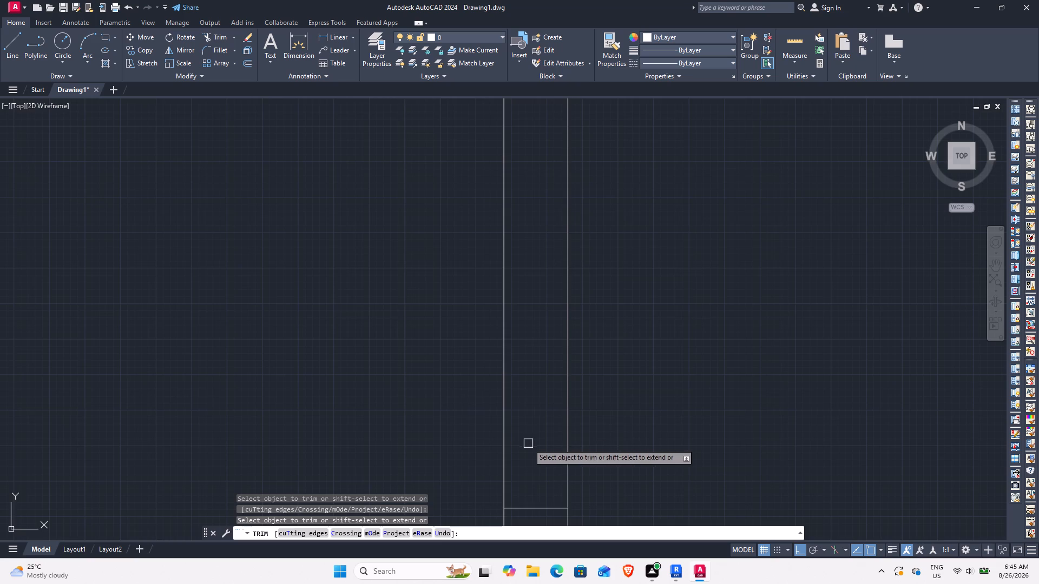
scroll(452, 394, "down", 4)
middle_click_drag(409, 400, 501, 360)
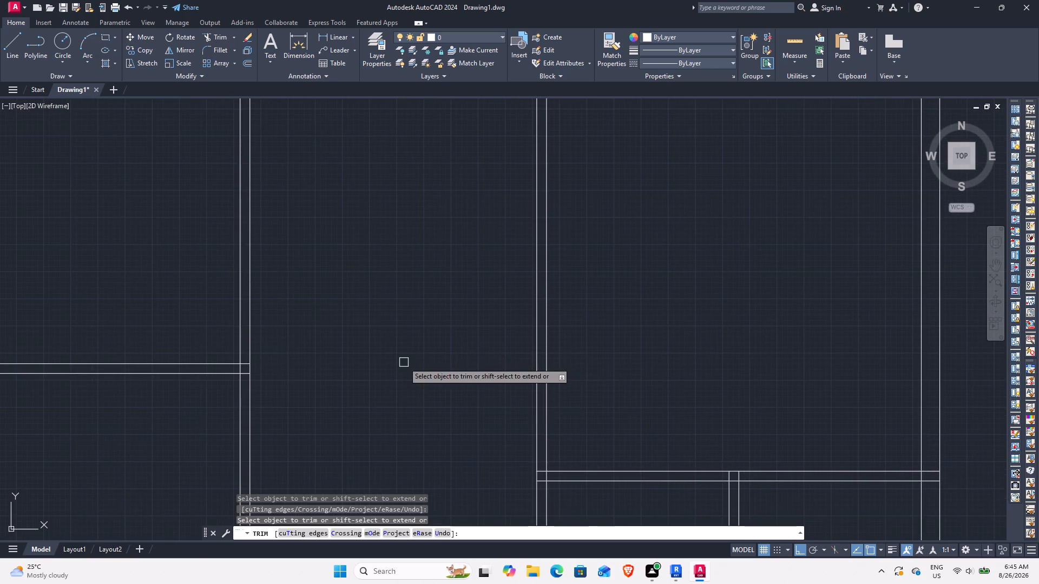
scroll(404, 362, "down", 1)
middle_click_drag(400, 362, 505, 380)
middle_click(505, 380)
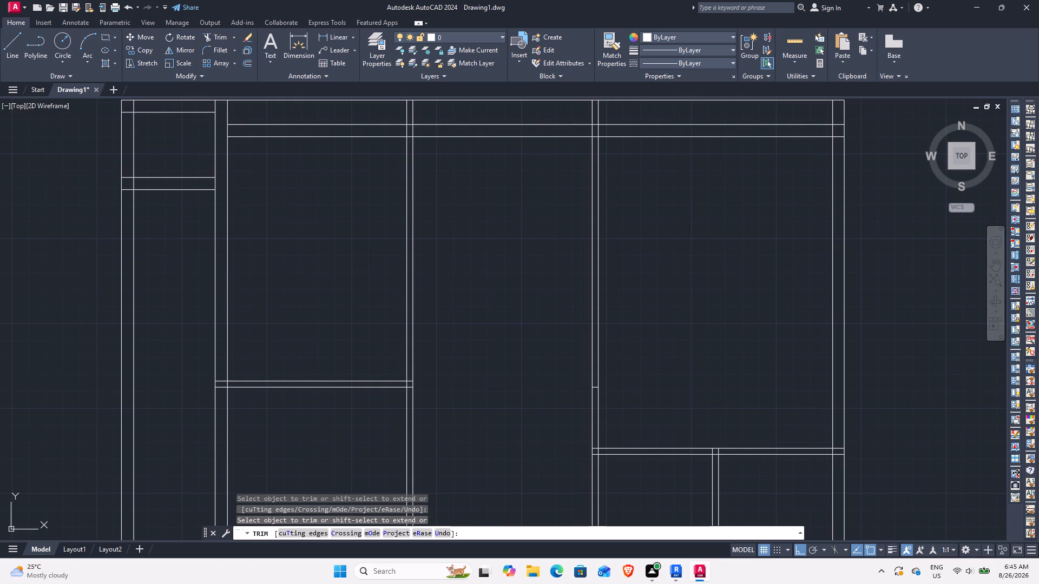
key("Escape")
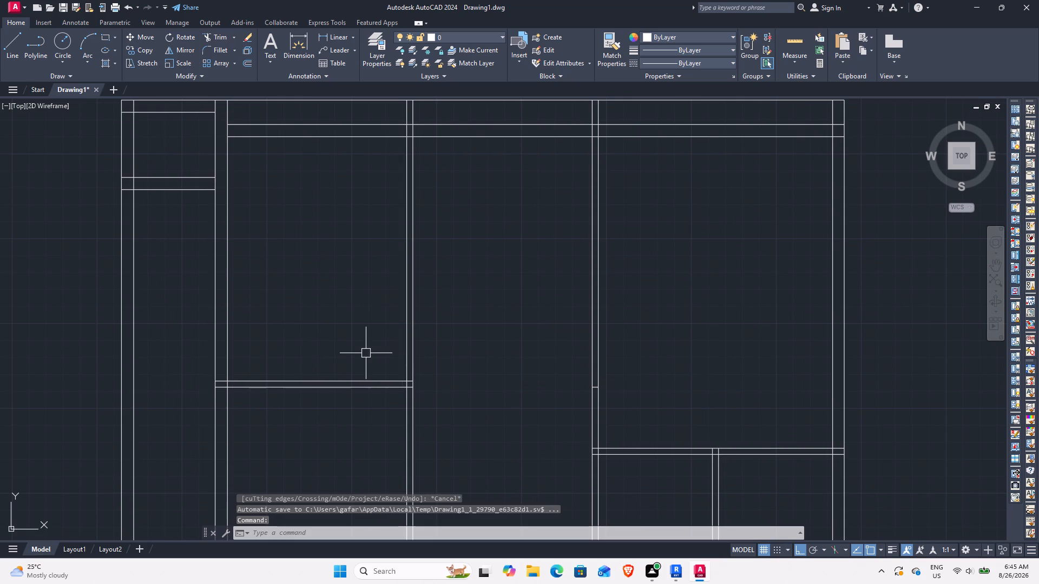
Create a vertical partition in the left bay by offsetting its left wall's inner line 6' inward, and that copy 4.5" further.
type("O")
key("space")
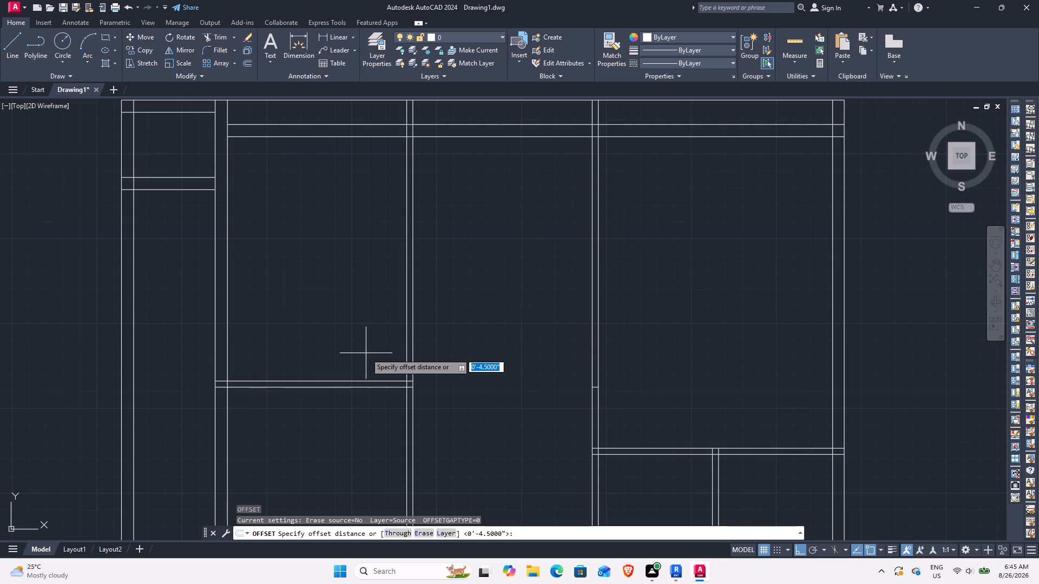
type("6'")
key("Return")
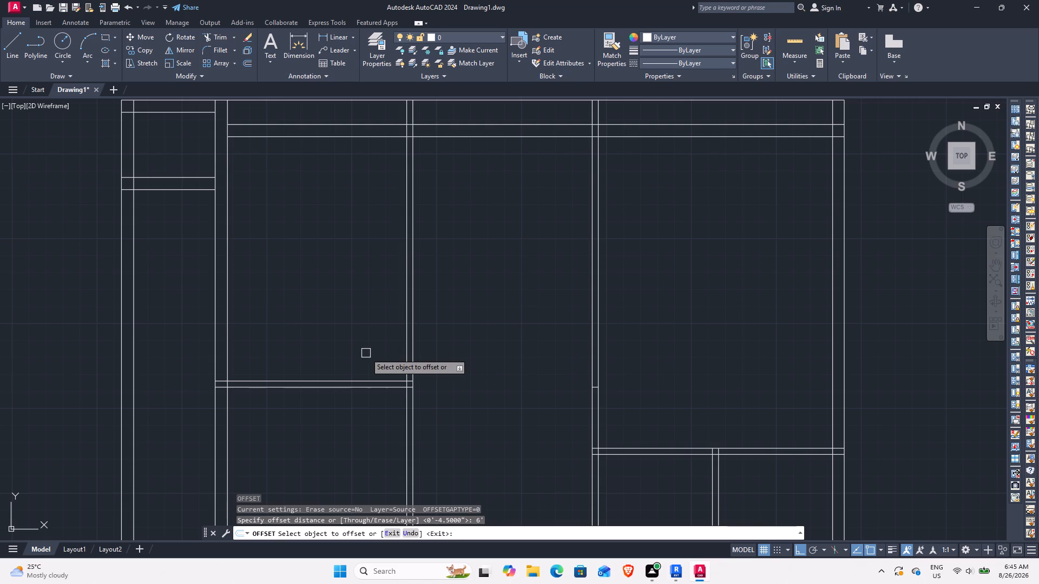
left_click(230, 351)
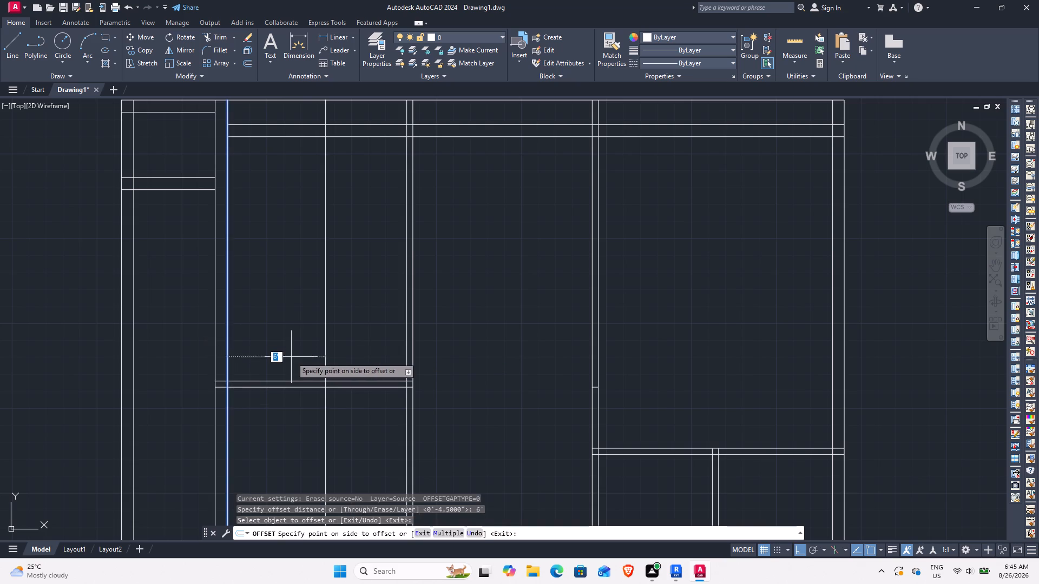
left_click(291, 357)
key("space")
key("space")
type("4.5")
key("Return")
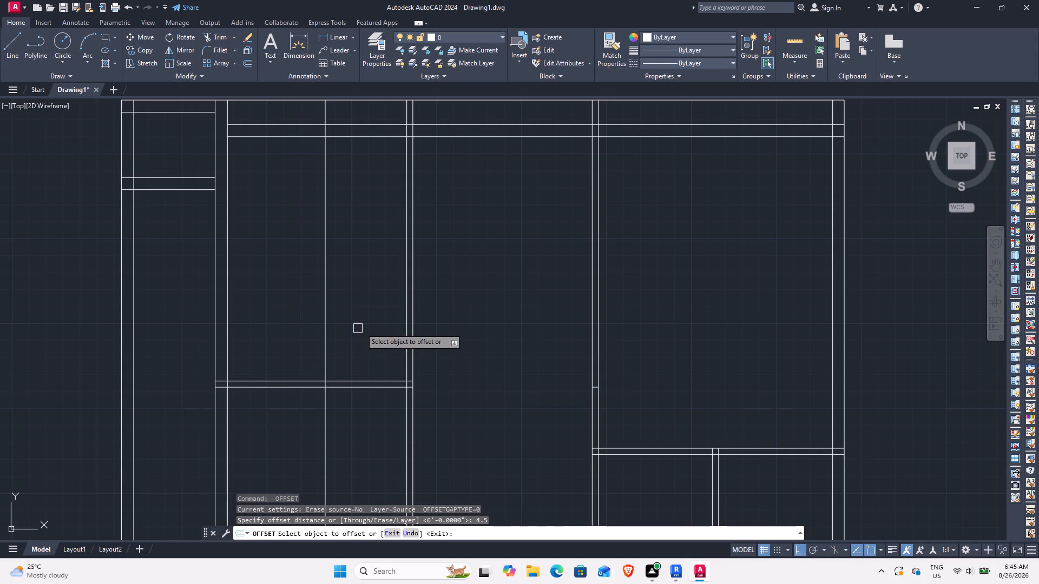
left_click(324, 309)
left_click(367, 303)
key("space")
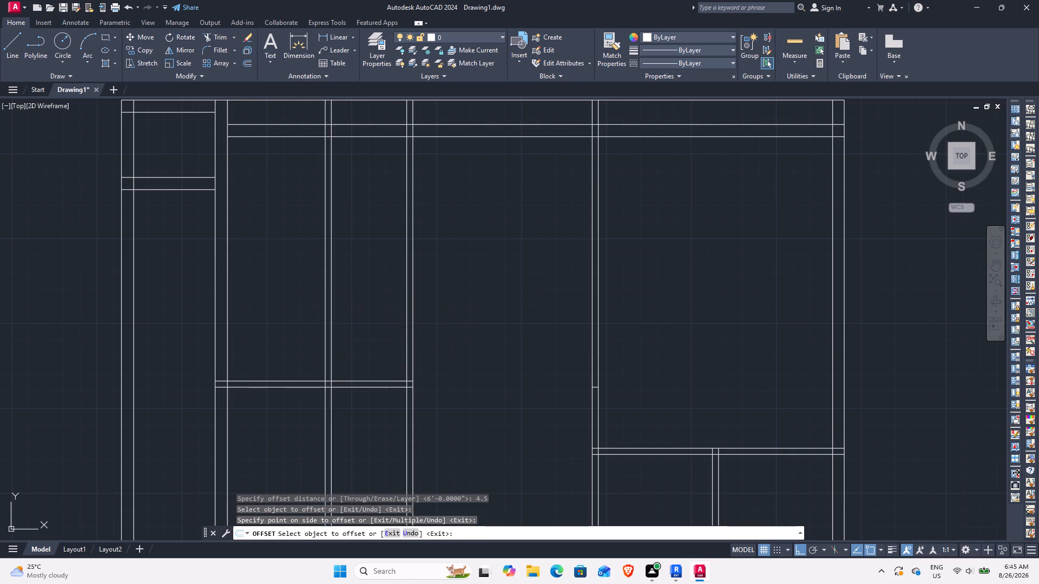
Create a horizontal partition in the left bay by offsetting the existing one's upper line 5' upward, and that copy 4.5" further up.
key("space")
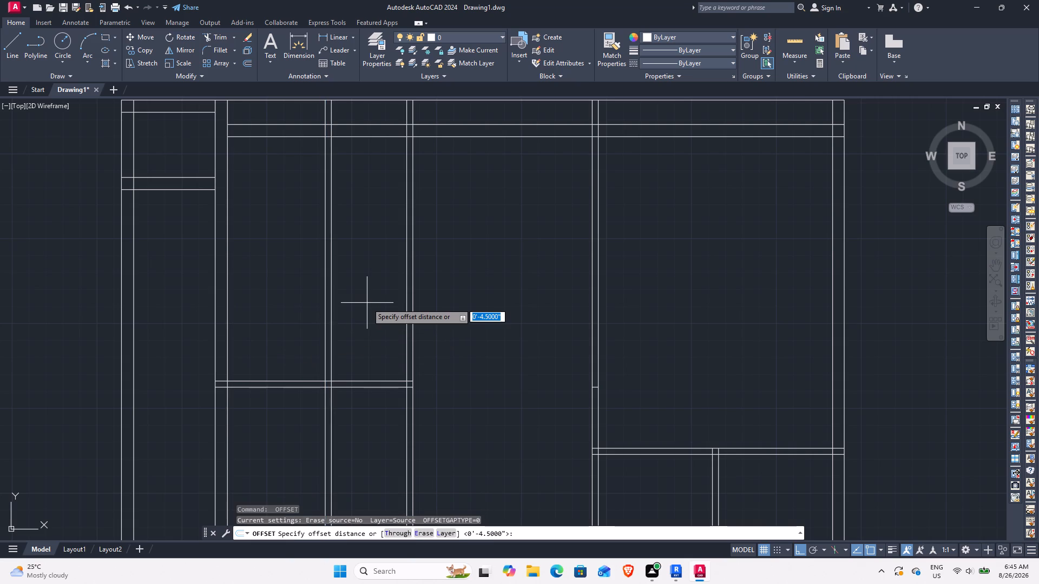
type("5'")
key("Return")
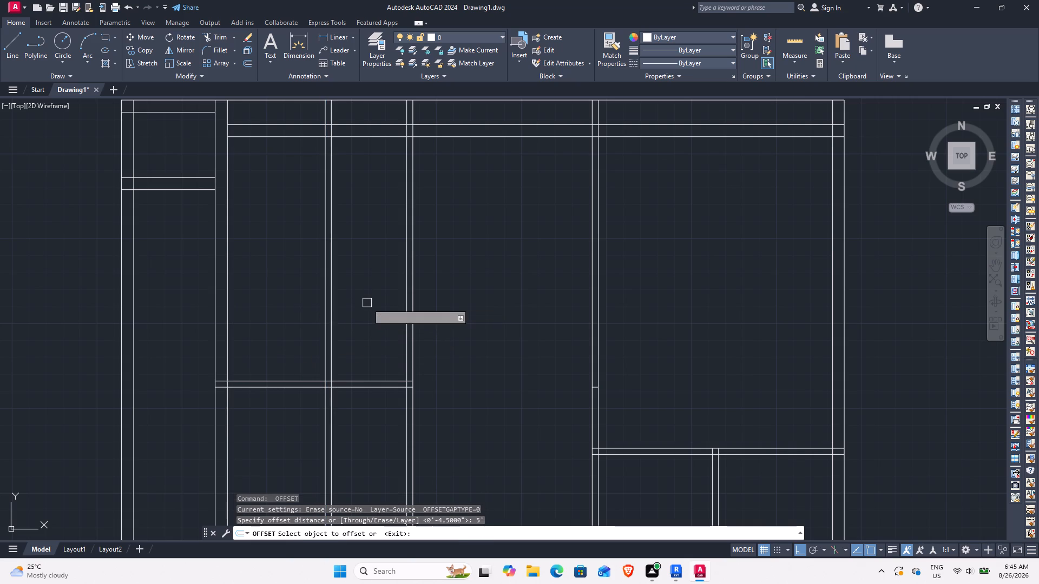
left_click(359, 381)
left_click(355, 357)
key("space")
key("space")
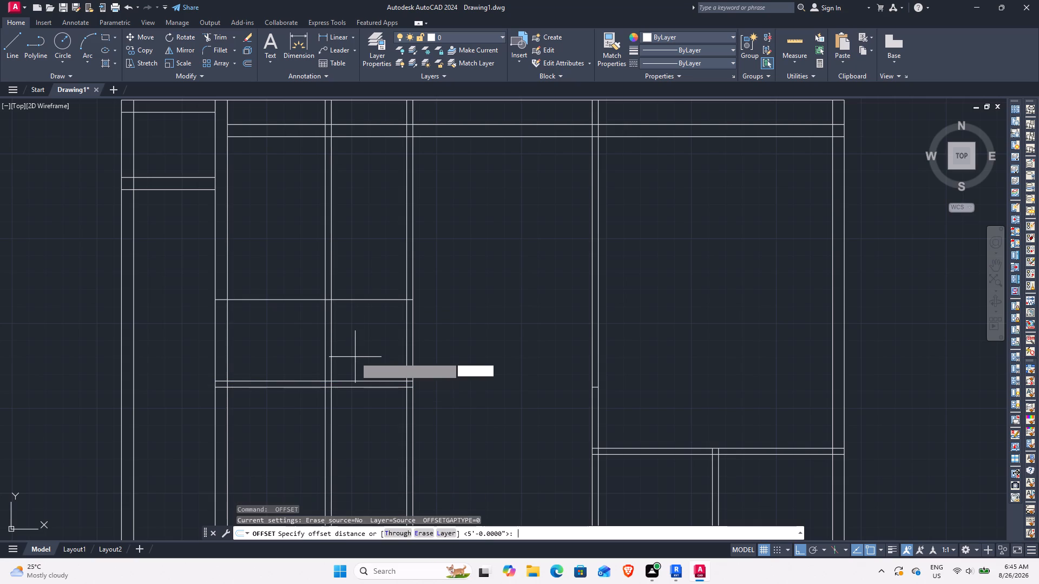
type("4.5")
key("Return")
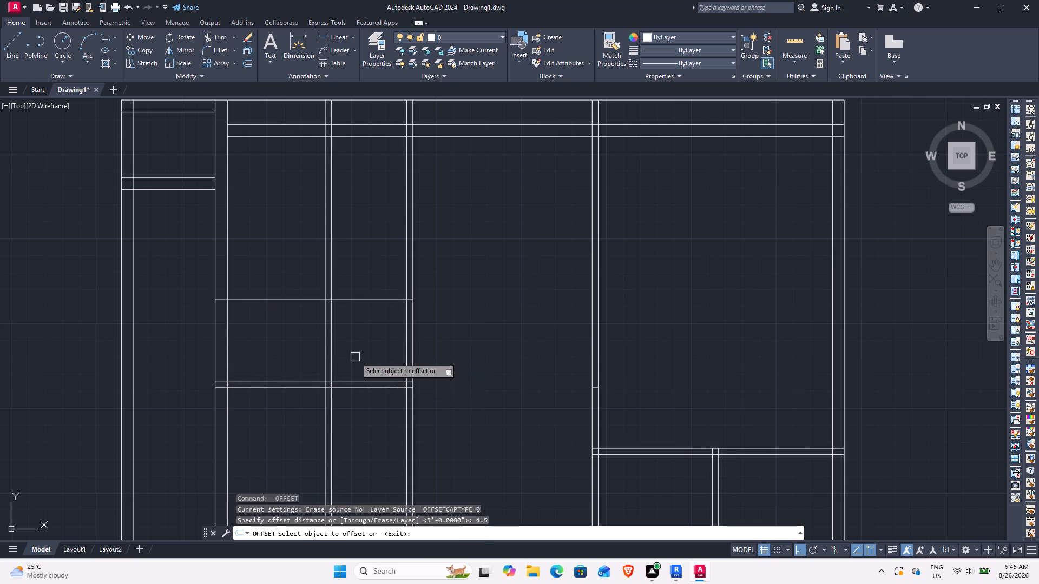
left_click(359, 301)
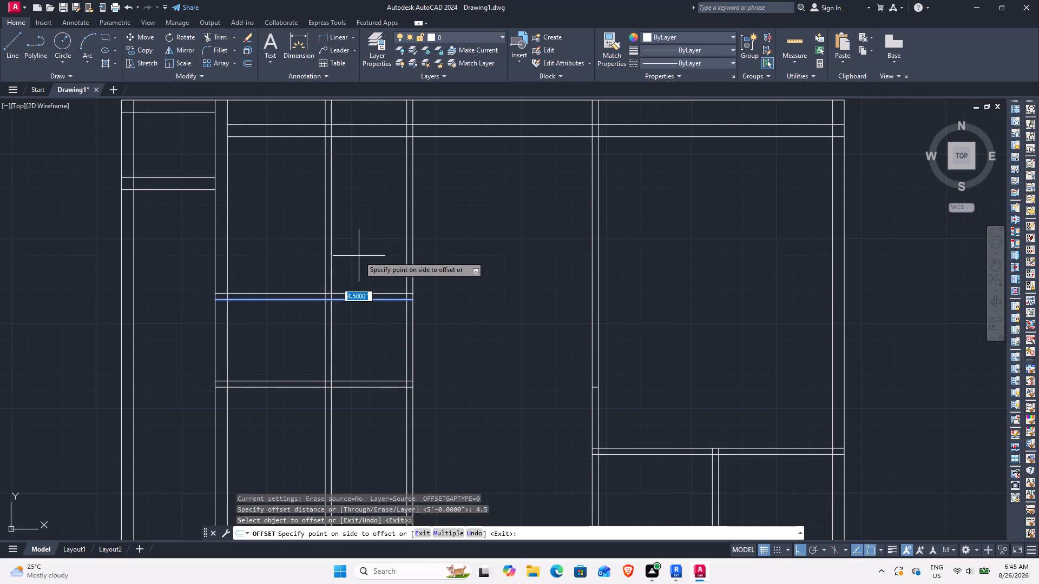
left_click(359, 256)
key("Escape")
Trim the new vertical partition above the new horizontal one, and the horizontal one beyond the vertical one, to form a corner.
key("t")
type("R")
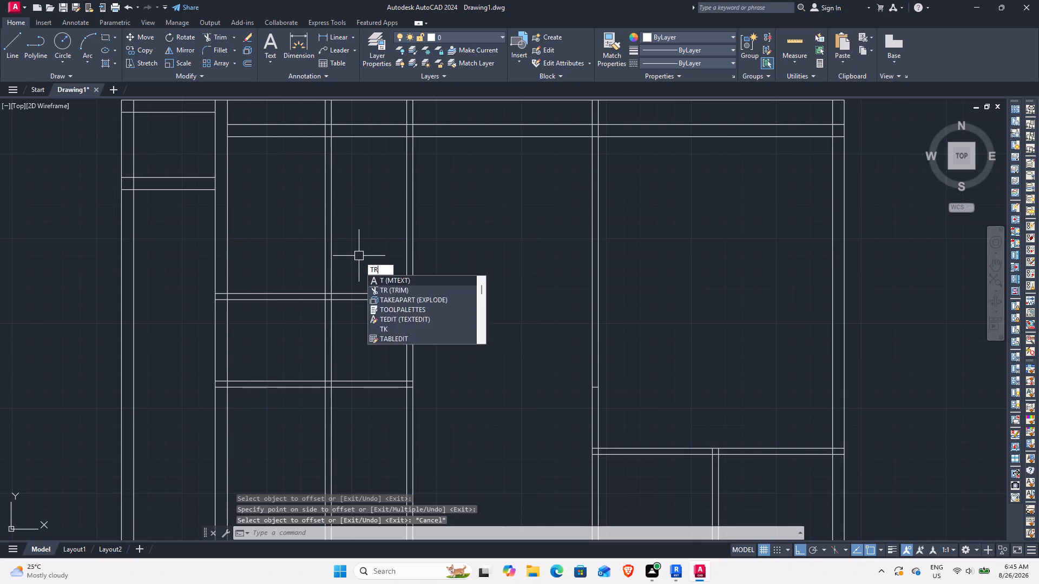
key("space")
left_click(359, 256)
left_click(292, 243)
left_click(365, 283)
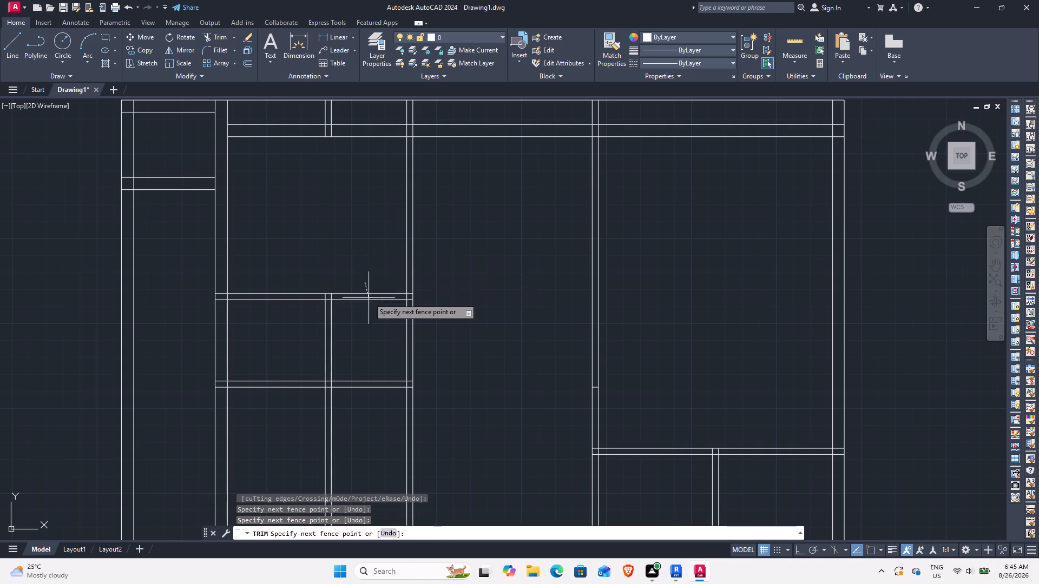
left_click(369, 310)
Cut an opening in the long vertical partition between the two horizontal partition levels and trim the extra line at its upper cut end.
middle_click_drag(367, 351, 512, 309)
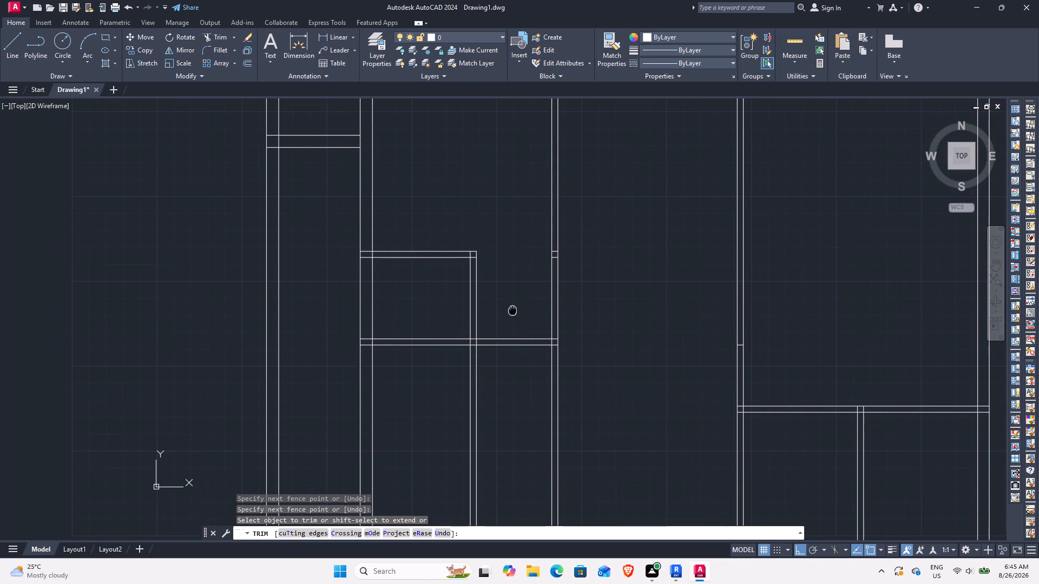
middle_click_drag(512, 309, 515, 309)
middle_click_drag(517, 314, 521, 331)
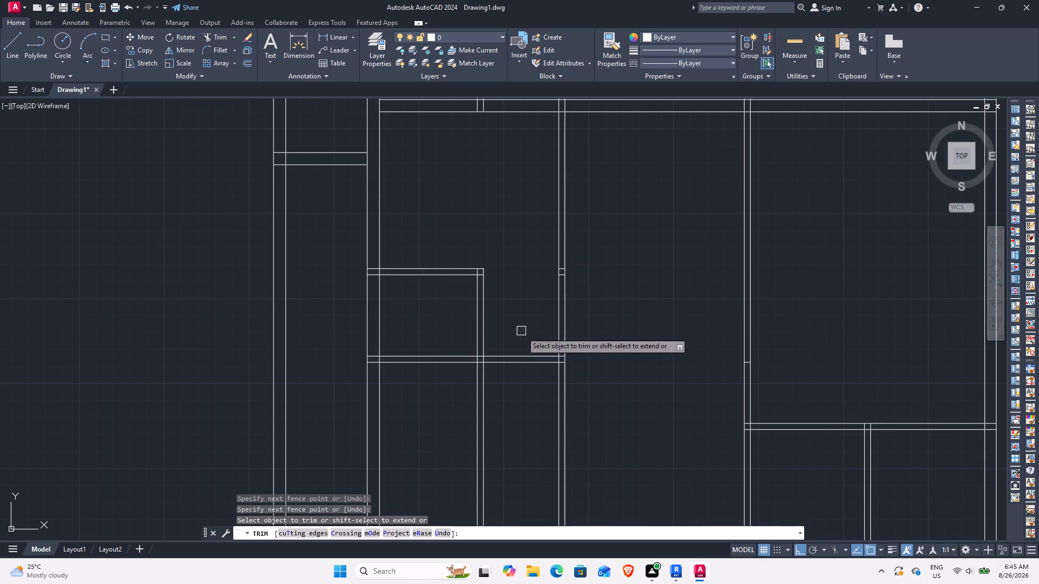
left_click(609, 318)
left_click(535, 308)
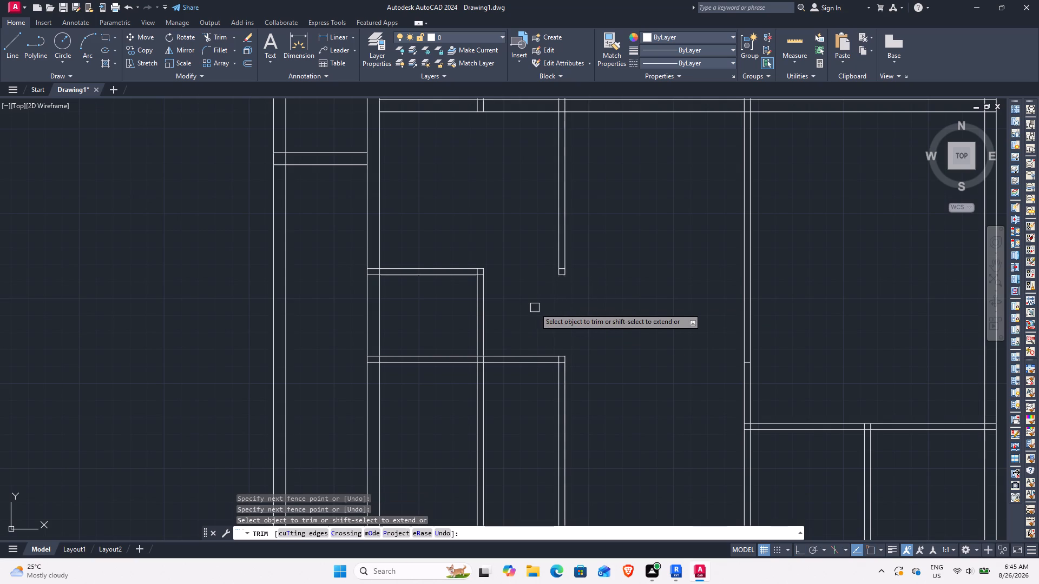
scroll(560, 262, "up", 3)
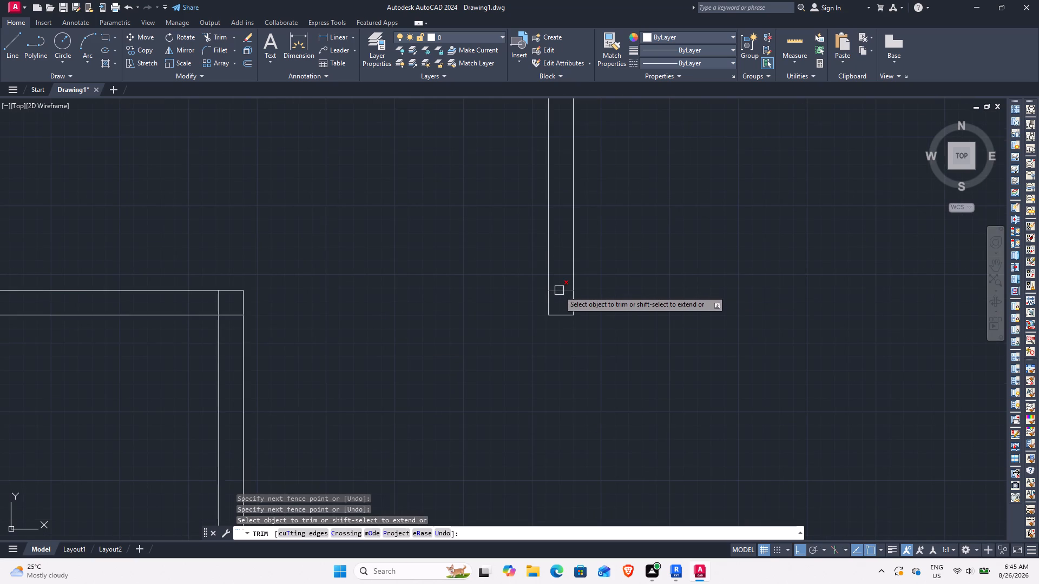
left_click(559, 290)
Trim the overlapping inner line ends at the corner of the new vertical and horizontal partitions.
scroll(287, 322, "down", 2)
middle_click_drag(290, 320, 451, 307)
scroll(420, 297, "up", 2)
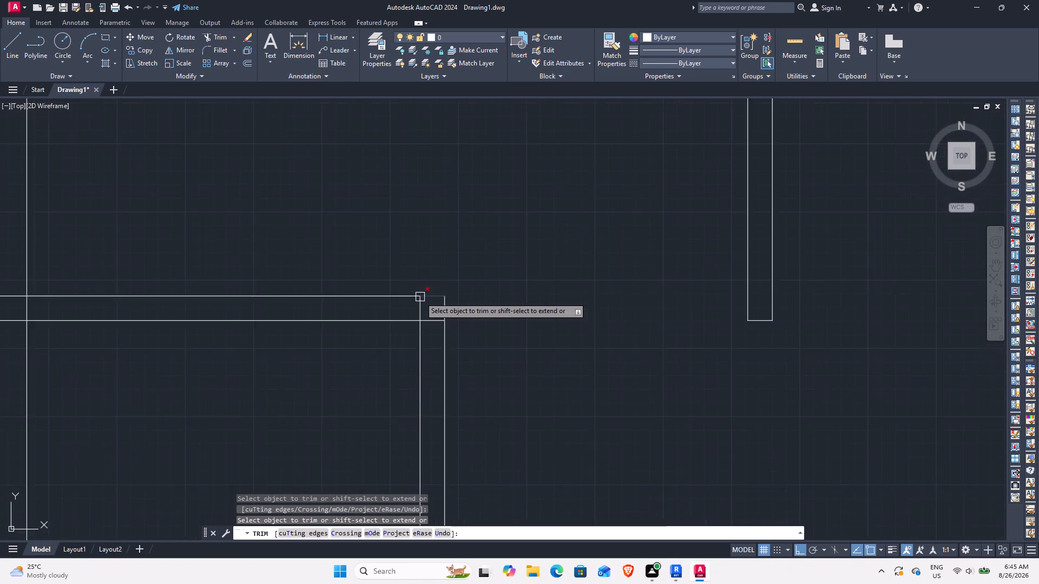
scroll(420, 297, "up", 1)
left_click(418, 311)
left_click(436, 330)
Trim the horizontal line stubs inside the left bay's left wall, from the bottom corner up past the new horizontal partition.
scroll(409, 309, "down", 3)
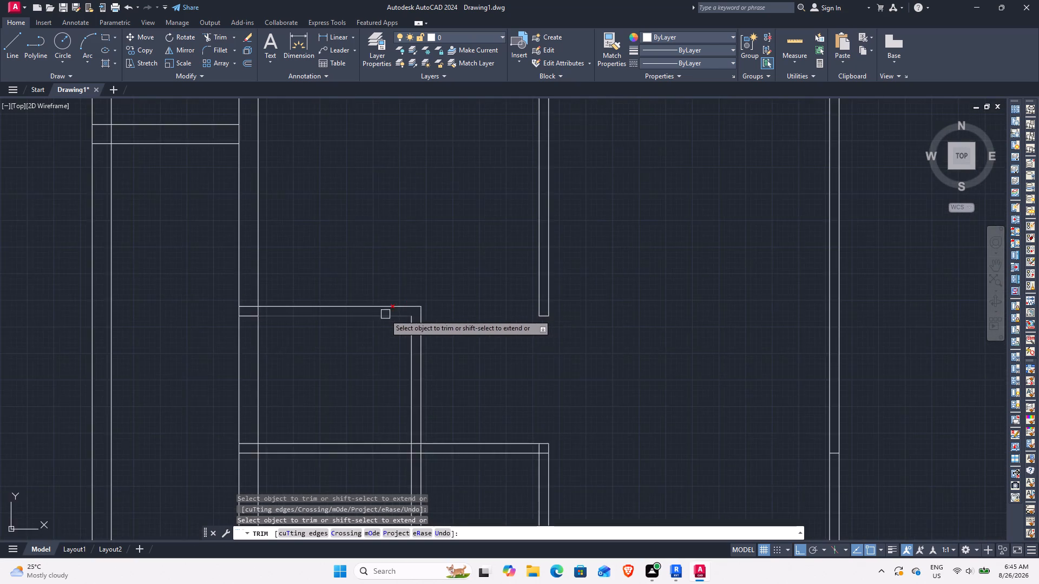
middle_click_drag(385, 314, 535, 310)
scroll(405, 343, "down", 2)
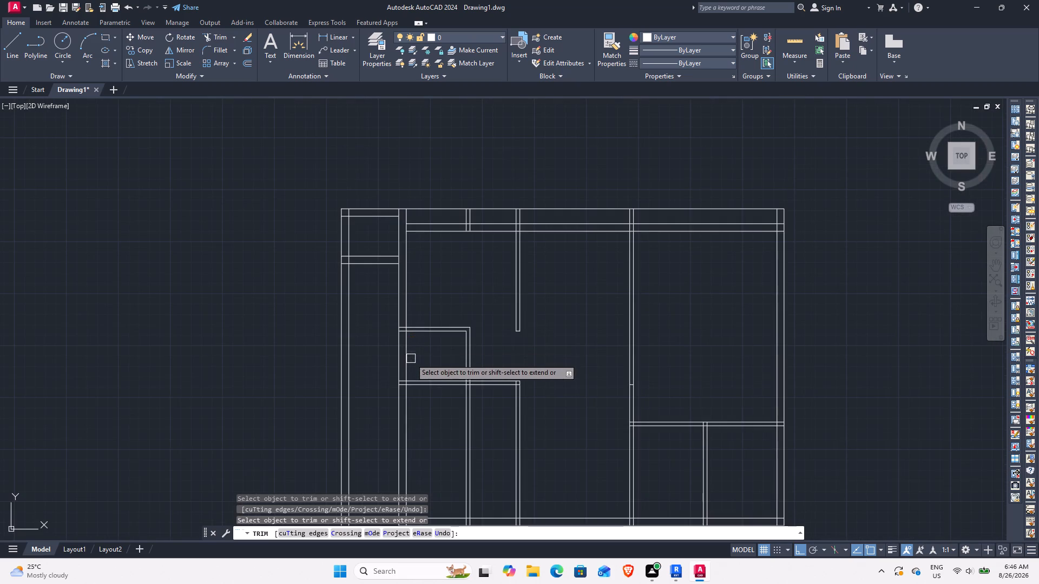
middle_click_drag(411, 348, 410, 255)
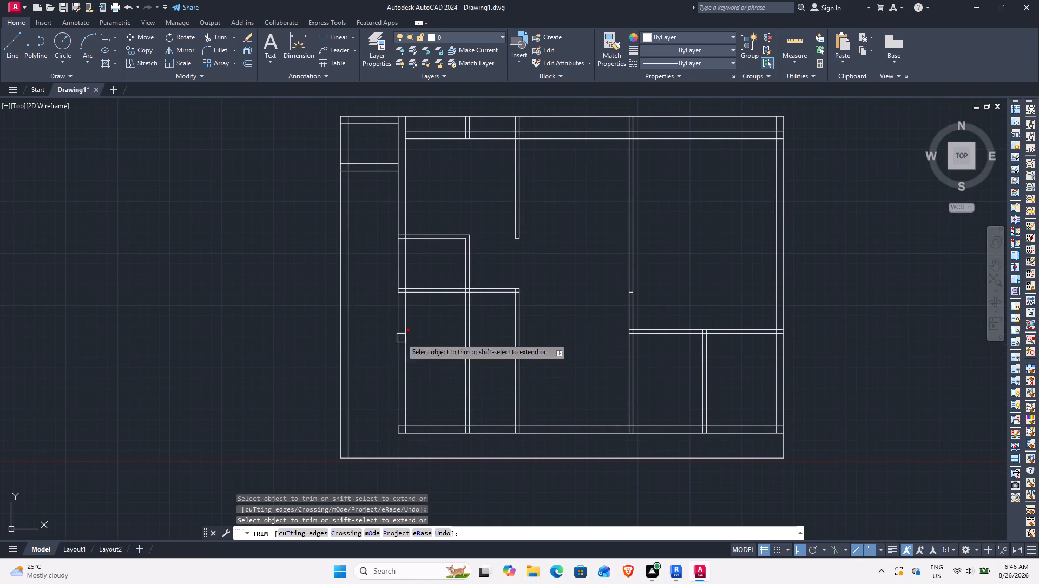
scroll(406, 421, "up", 5)
left_click_drag(339, 460, 336, 455)
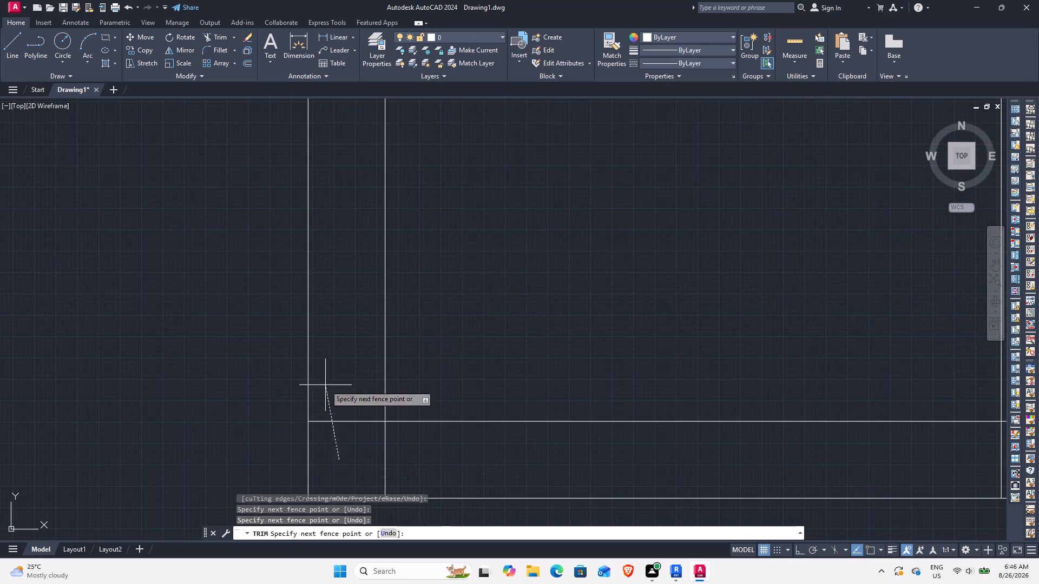
scroll(346, 272, "down", 4)
middle_click_drag(332, 218, 347, 537)
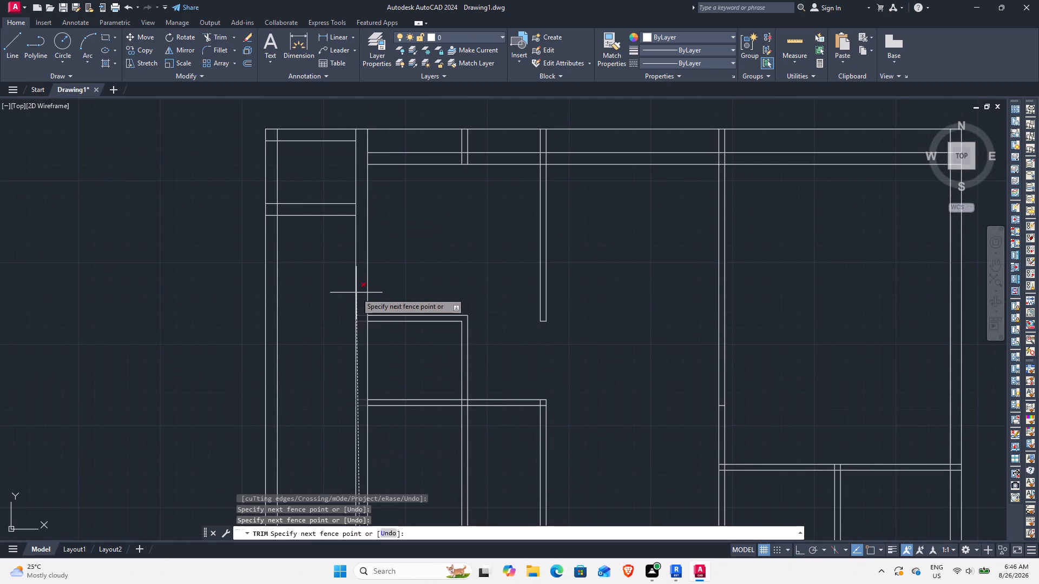
left_click(360, 290)
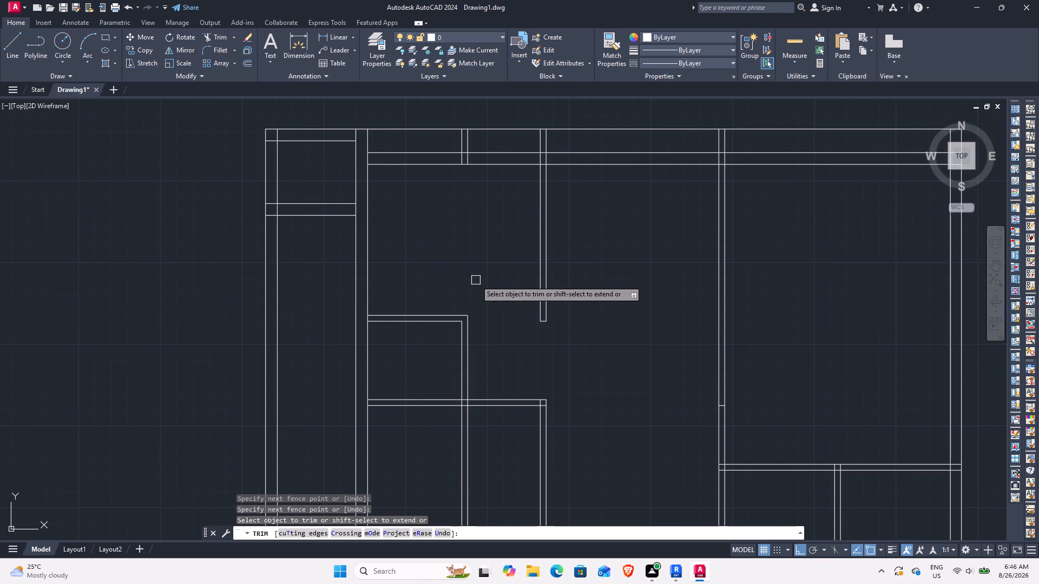
middle_click_drag(480, 265, 396, 285)
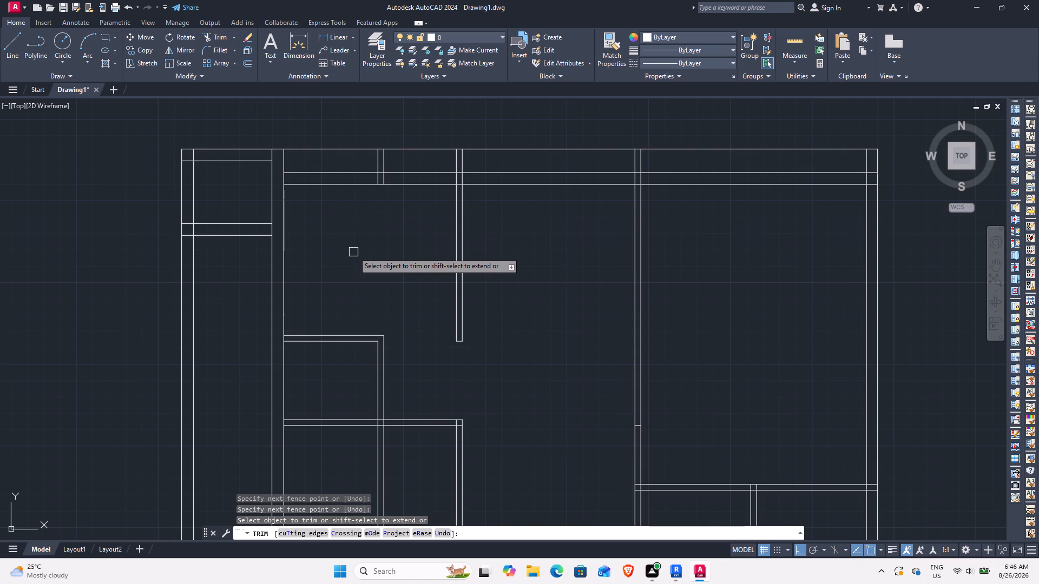
key("Escape")
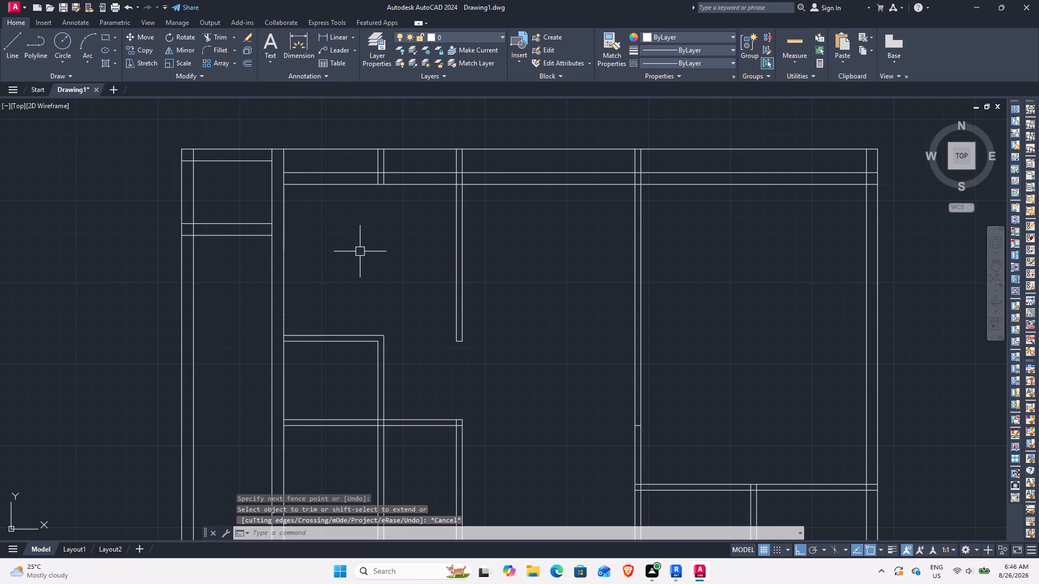
Trim both lines of the top horizontal wall in the left bay between the short vertical stubs and the long vertical partition.
middle_click_drag(380, 242, 367, 320)
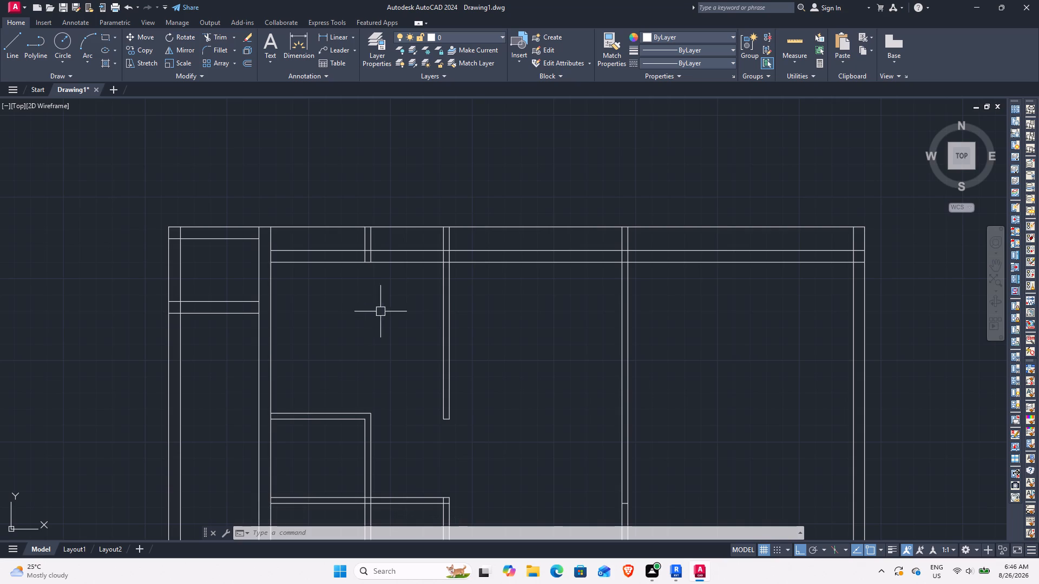
scroll(391, 245, "up", 1)
type("TR")
key("space")
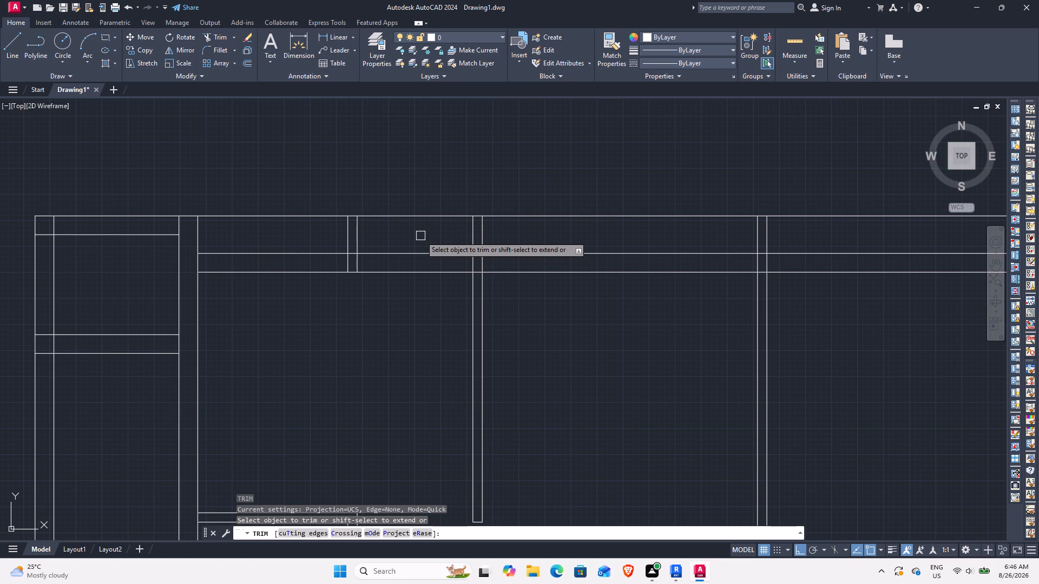
left_click(420, 236)
left_click(417, 315)
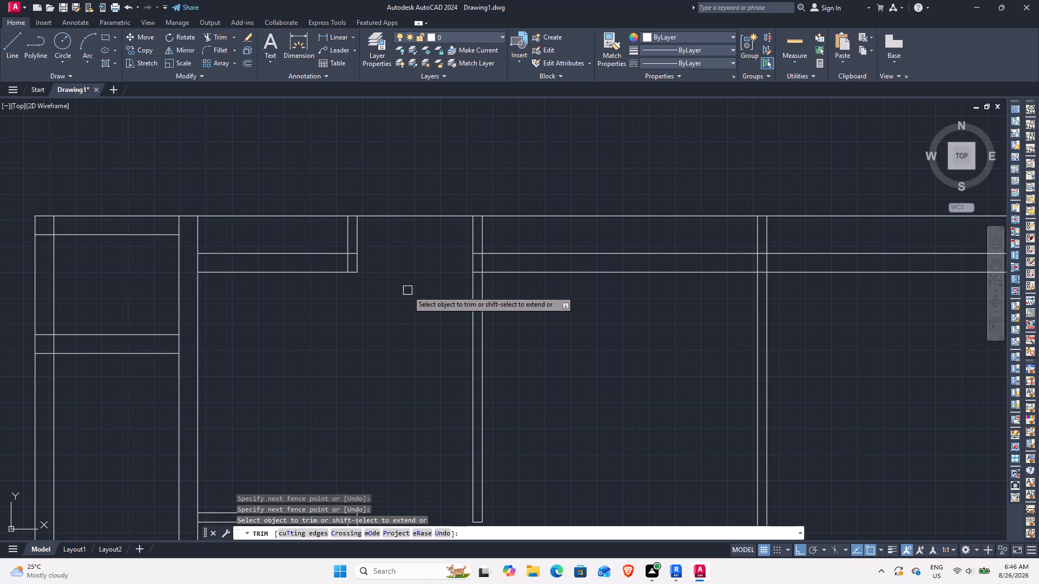
Trim away the remaining horizontal wall lines and short vertical stubs at the top of the bay beside the long vertical partition.
left_click(407, 290)
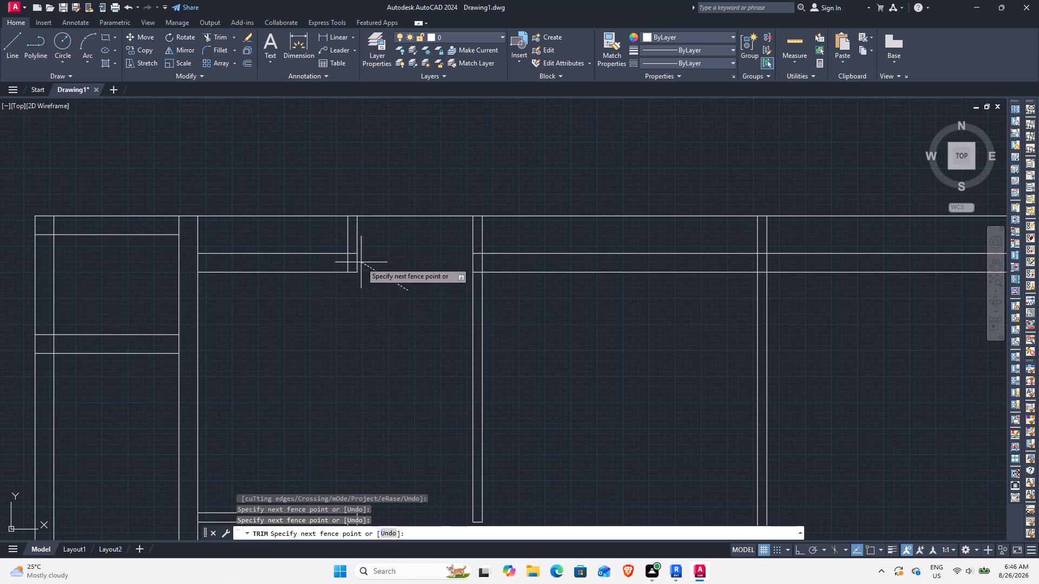
left_click(323, 243)
left_click(335, 241)
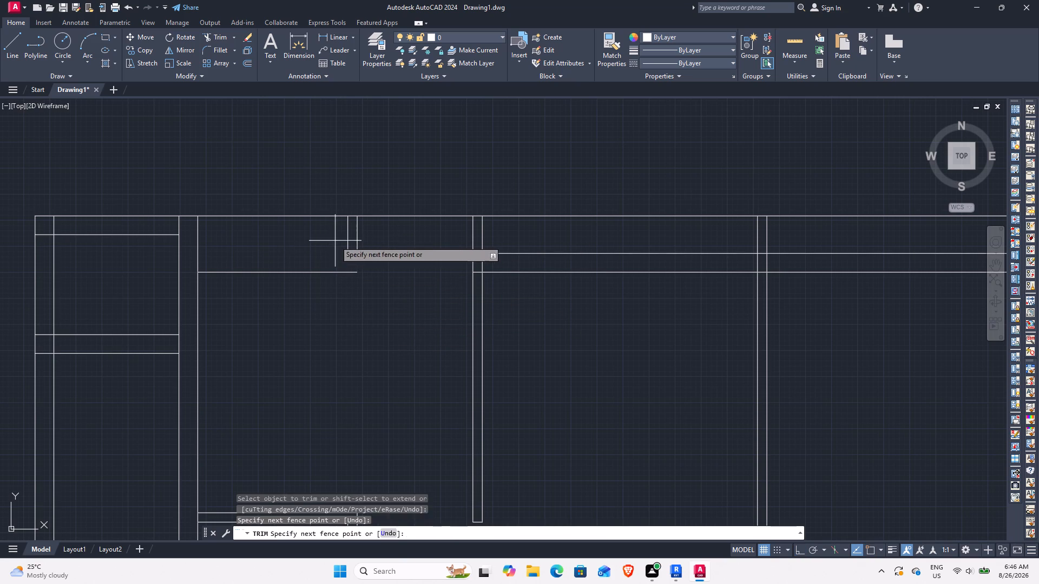
left_click(369, 242)
left_click(381, 283)
left_click(332, 263)
left_click(353, 254)
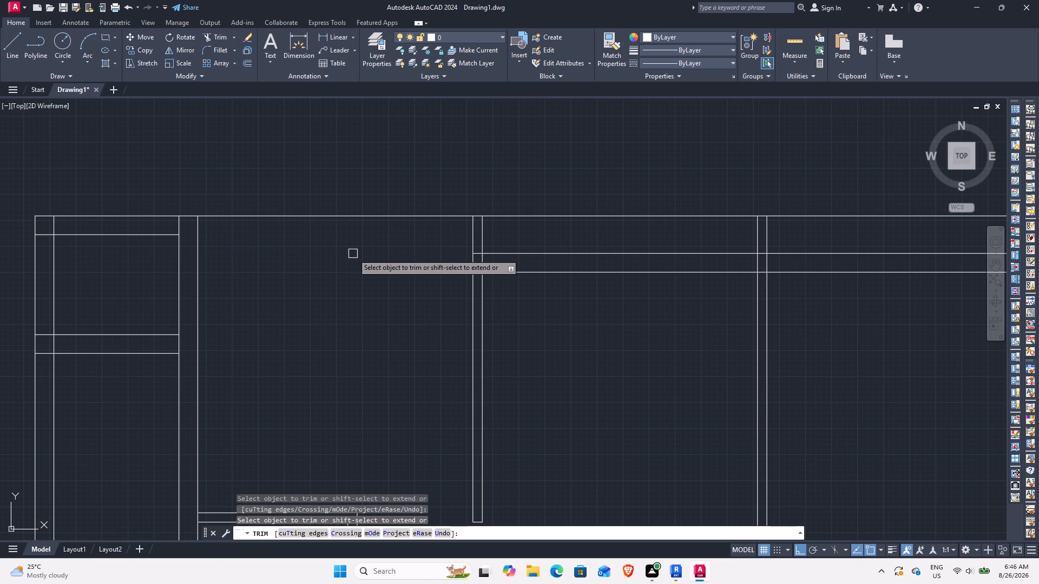
key("Escape")
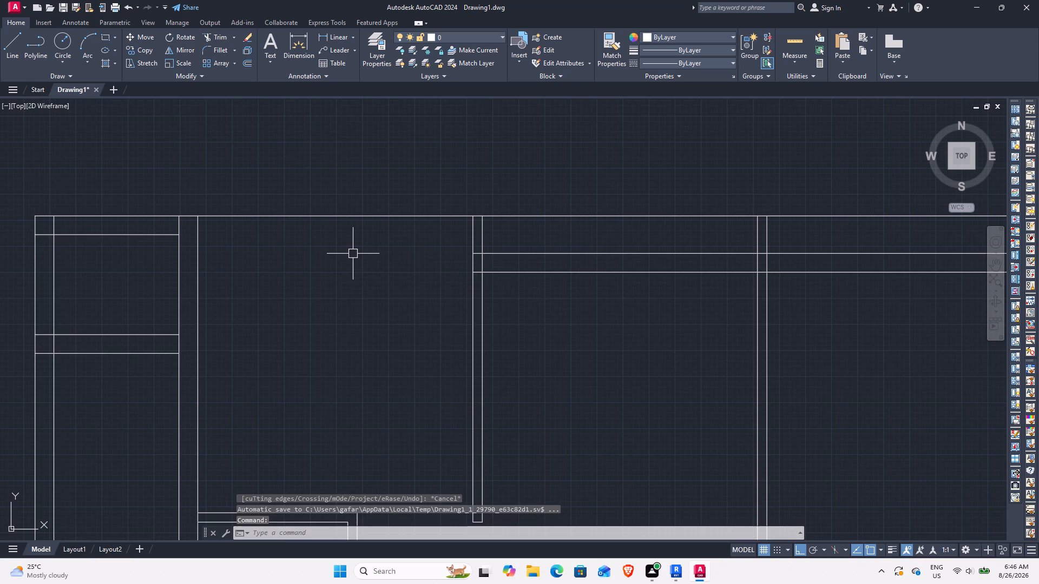
Offset the top boundary line 3'6" downward into the plan.
type("O")
key("space")
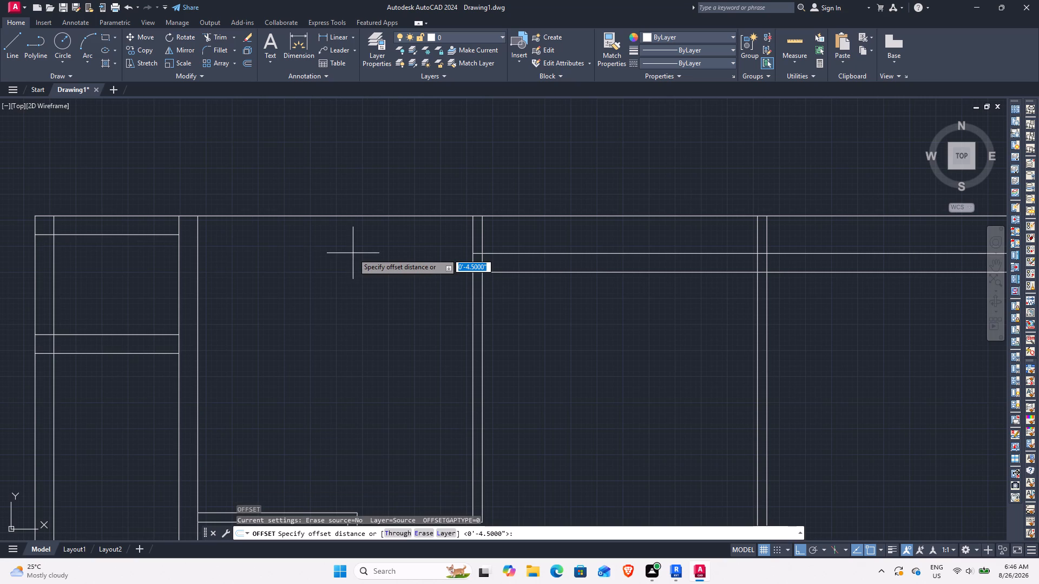
type("3'6")
key("Return")
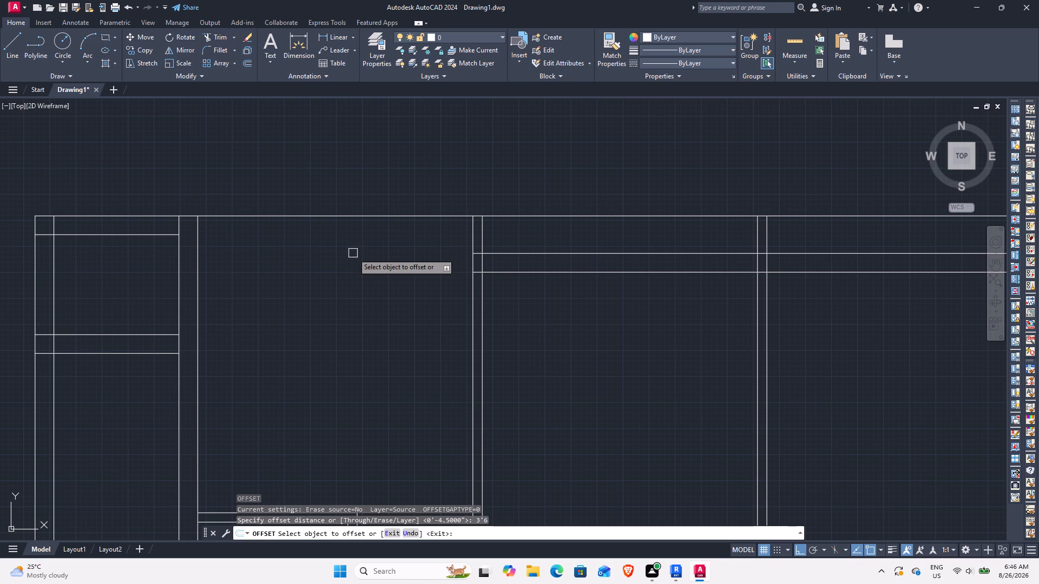
left_click(412, 218)
left_click(415, 270)
key("space")
Offset the new horizontal line 4.5" downward to form the partition's second face.
key("space")
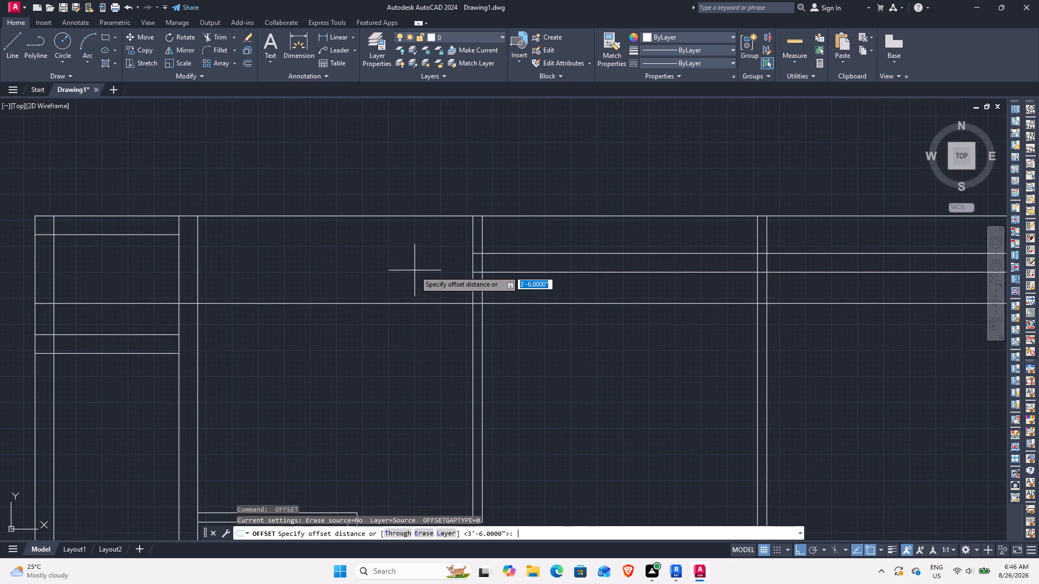
type("4.5")
key("Return")
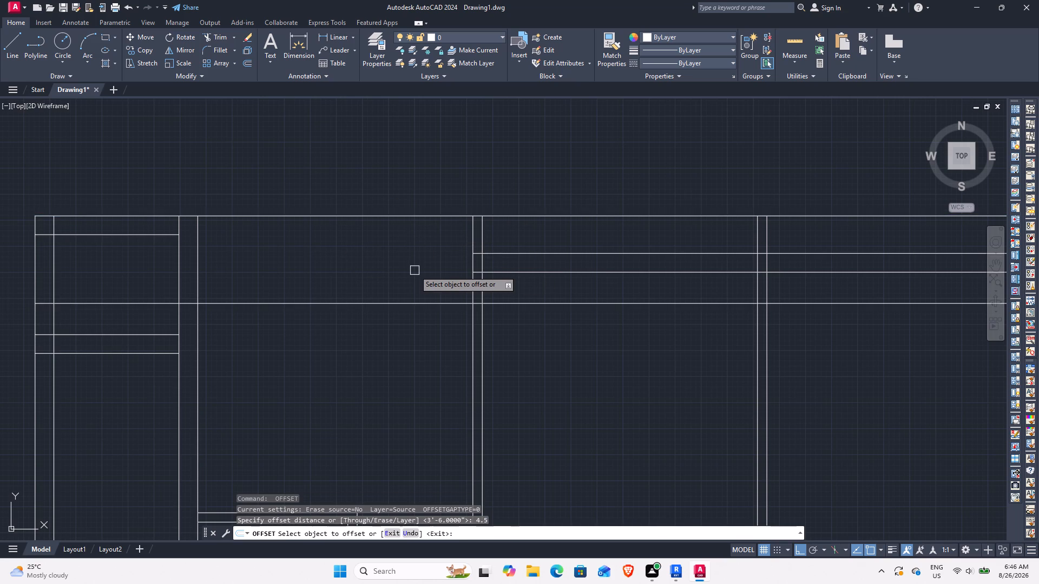
left_click(408, 302)
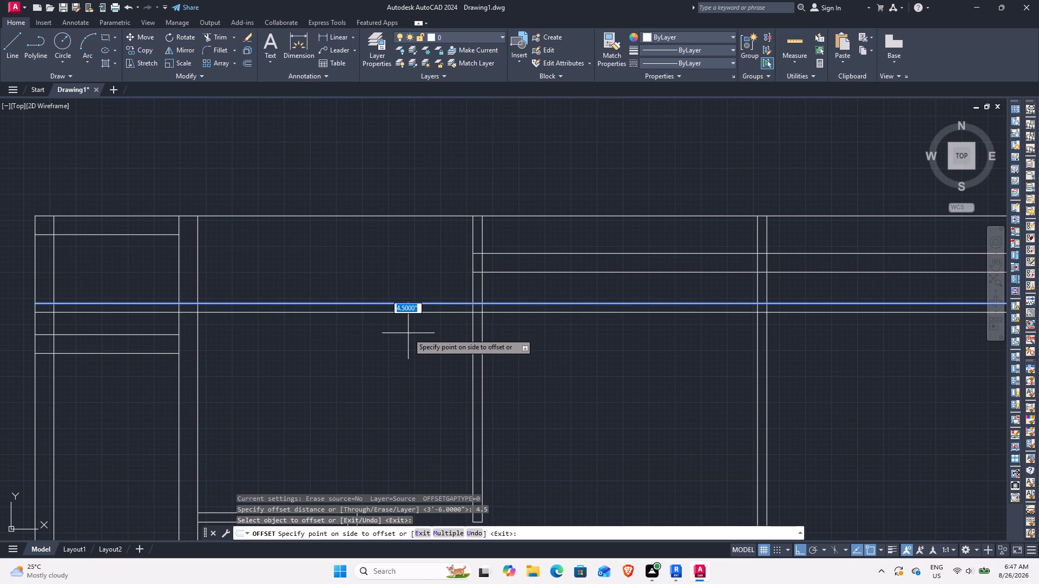
left_click(408, 333)
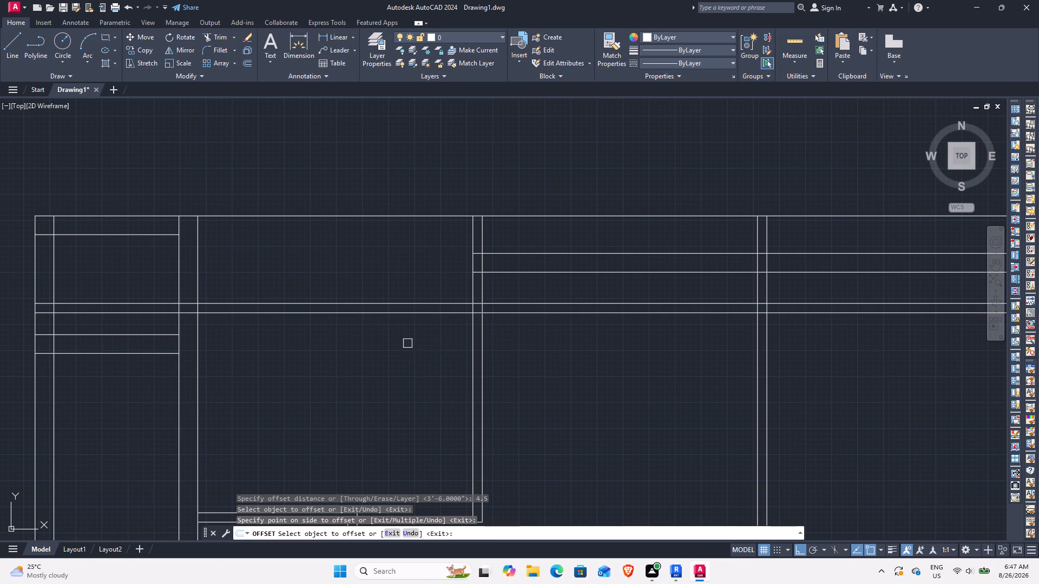
key("Escape")
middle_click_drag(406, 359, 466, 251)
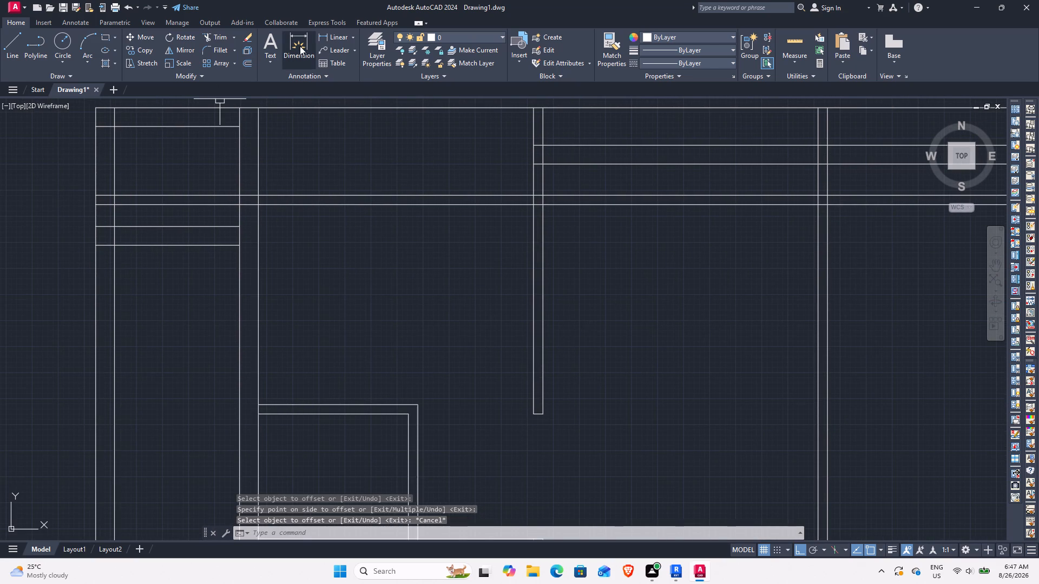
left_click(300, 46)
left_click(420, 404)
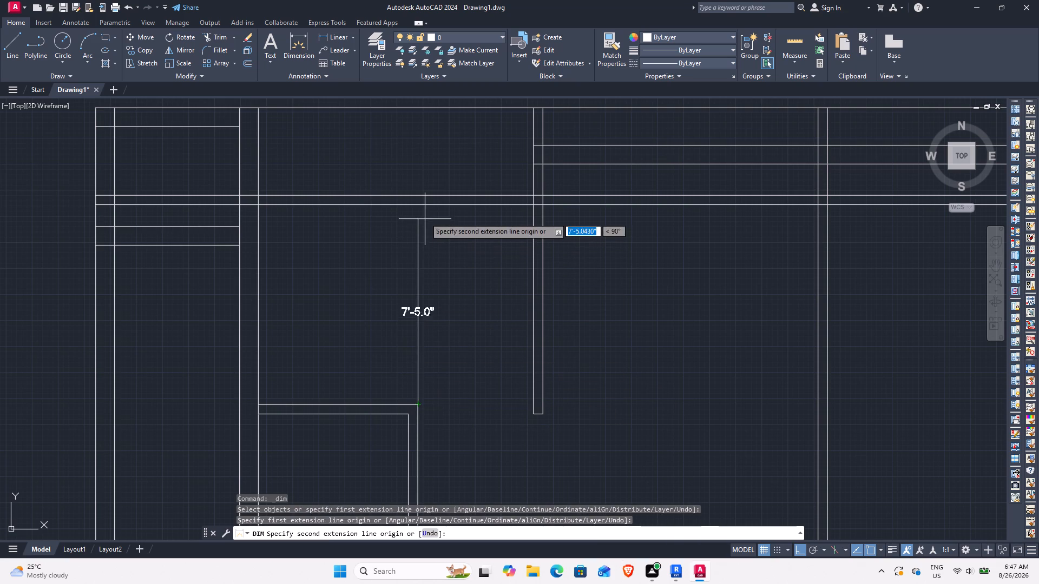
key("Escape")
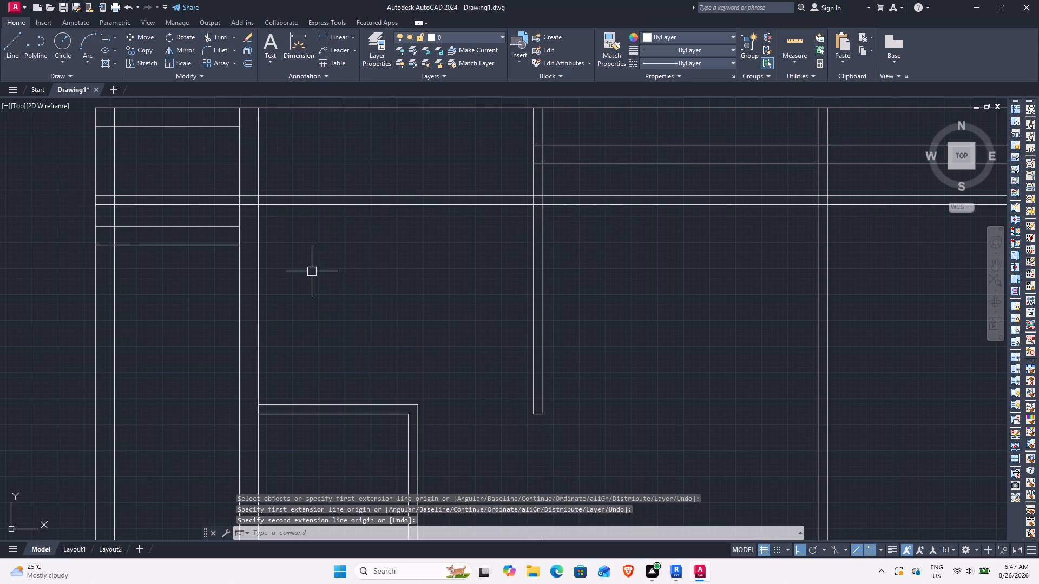
Trim the new horizontal partition lines inside the thick left vertical wall and inside the long vertical partition.
middle_click_drag(305, 220, 334, 273)
type("TR")
key("space")
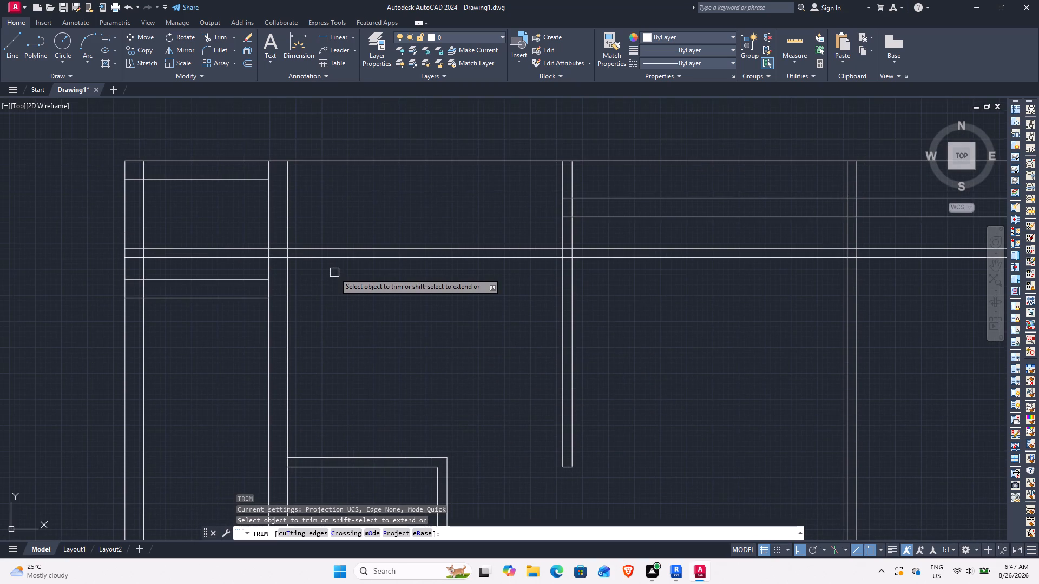
left_click(277, 274)
left_click(277, 230)
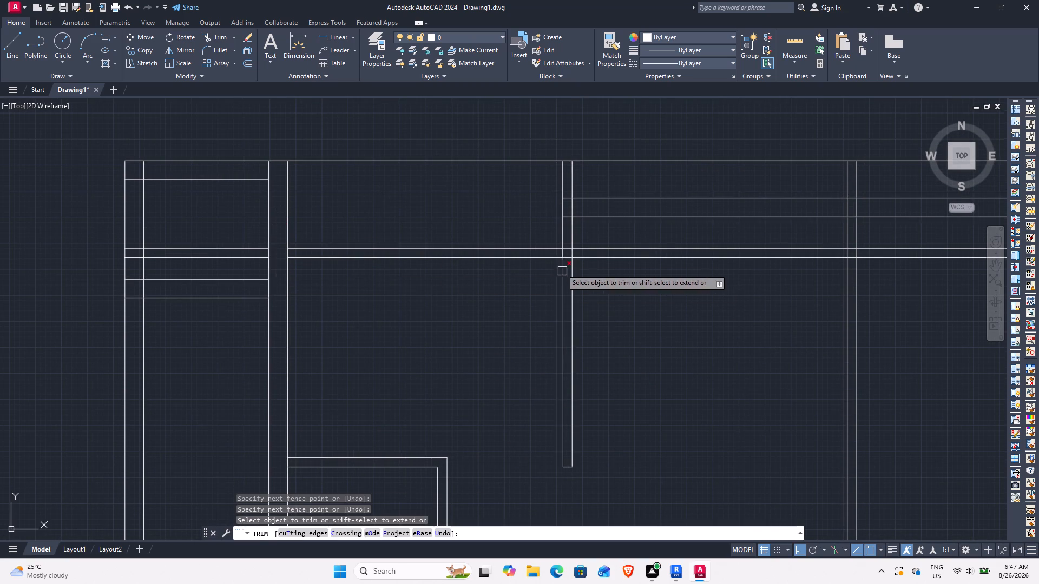
scroll(558, 257, "up", 3)
left_click(584, 274)
left_click(590, 198)
key("Escape")
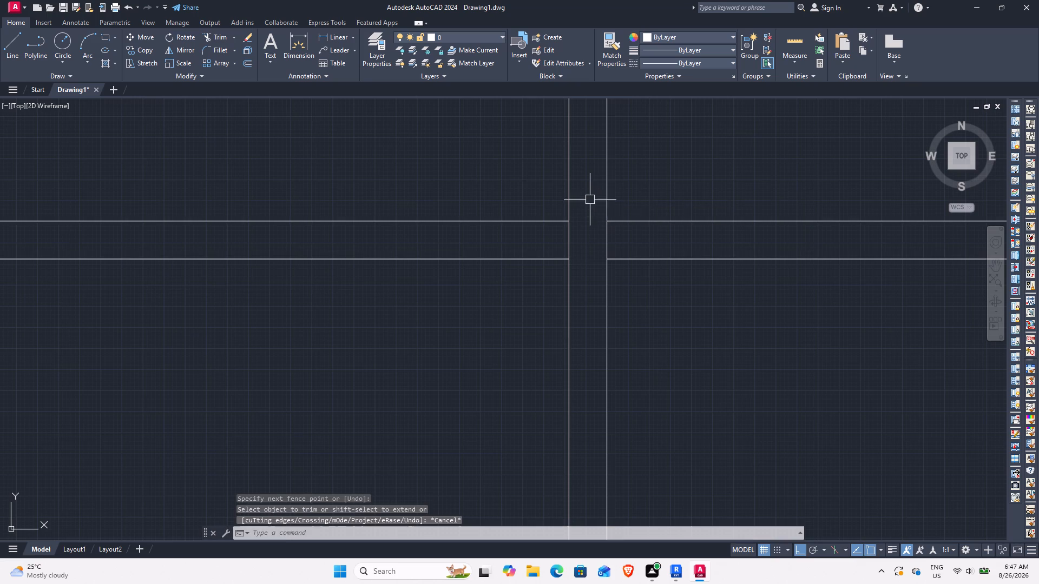
Erase the leftover pieces of the new partition lines in the far-left strip and beyond the long vertical partition.
left_click_drag(813, 343, 807, 319)
left_click(757, 157)
middle_click_drag(510, 293, 766, 343)
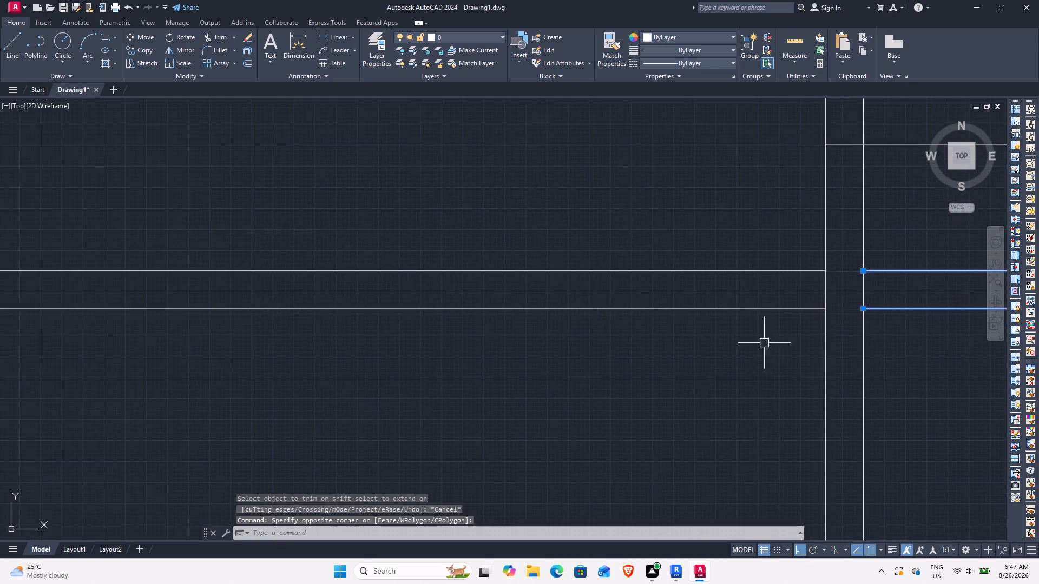
scroll(617, 345, "down", 2)
middle_click_drag(516, 341, 702, 303)
left_click(383, 316)
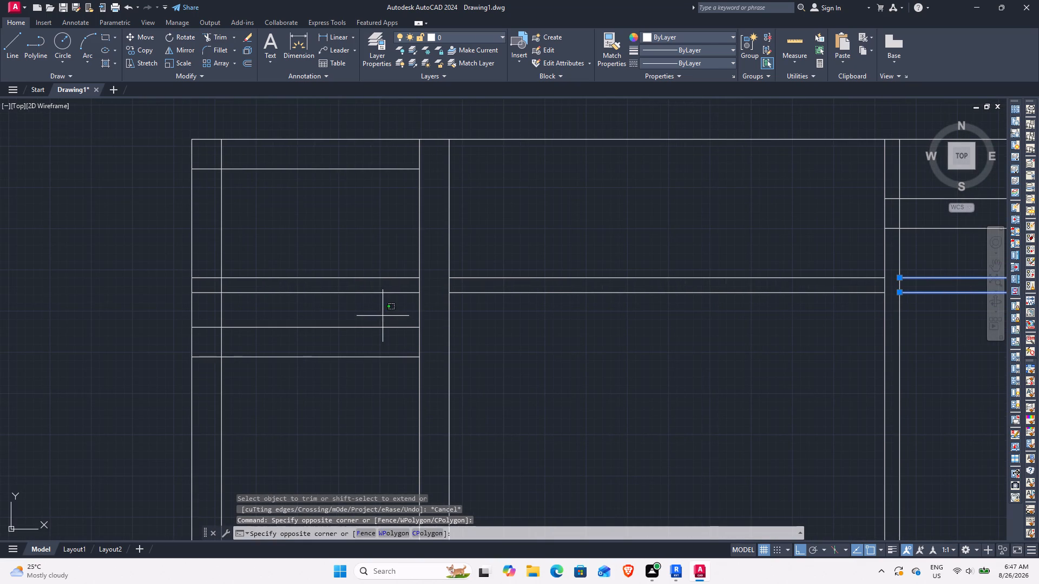
left_click(355, 268)
right_click(355, 268)
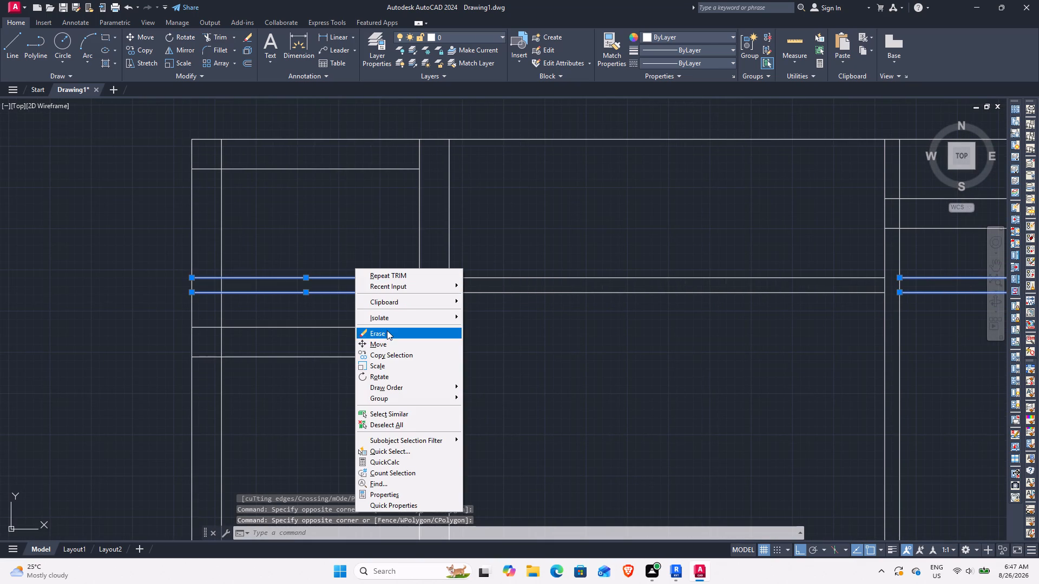
left_click(387, 330)
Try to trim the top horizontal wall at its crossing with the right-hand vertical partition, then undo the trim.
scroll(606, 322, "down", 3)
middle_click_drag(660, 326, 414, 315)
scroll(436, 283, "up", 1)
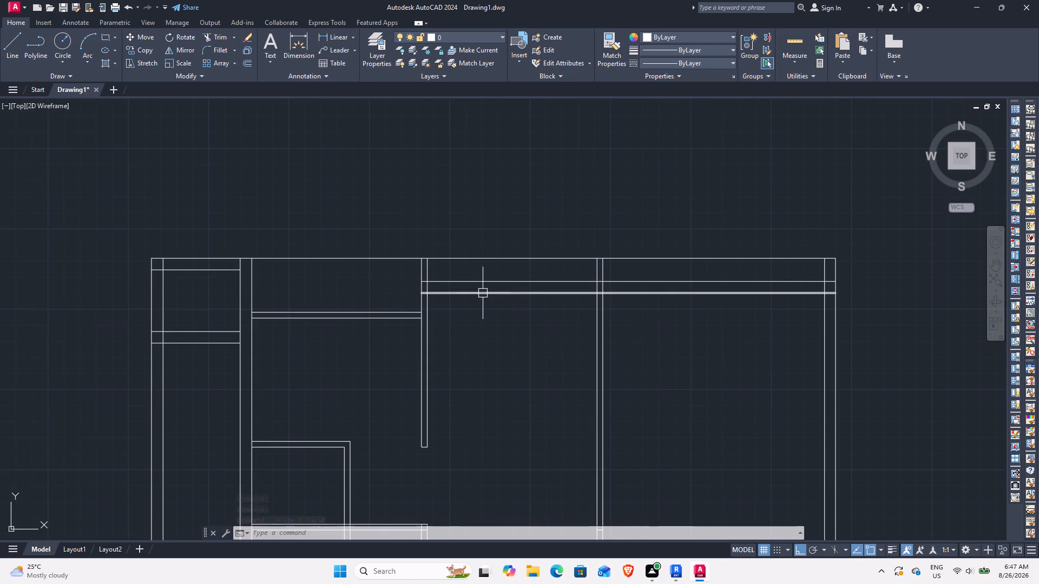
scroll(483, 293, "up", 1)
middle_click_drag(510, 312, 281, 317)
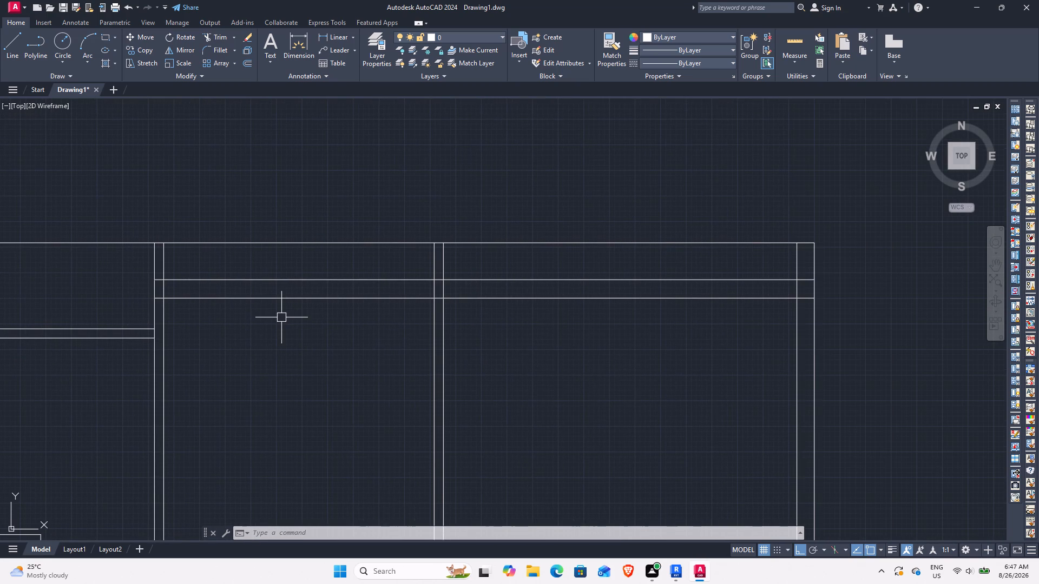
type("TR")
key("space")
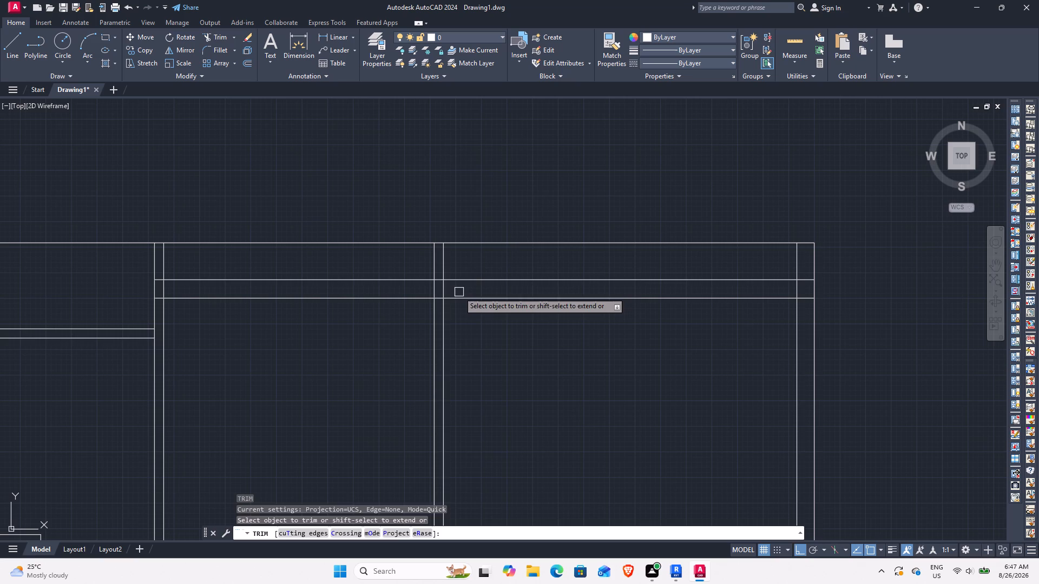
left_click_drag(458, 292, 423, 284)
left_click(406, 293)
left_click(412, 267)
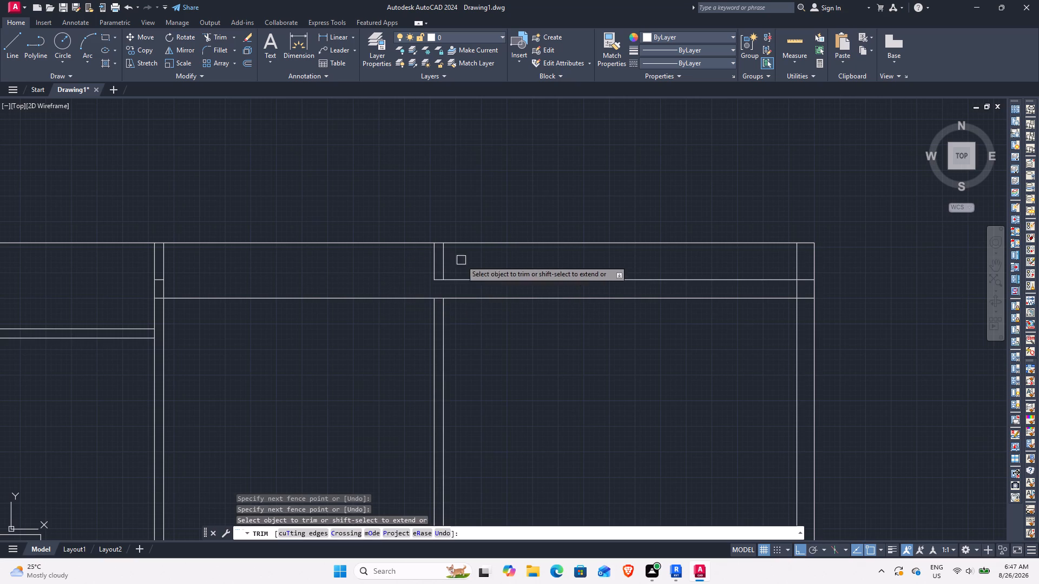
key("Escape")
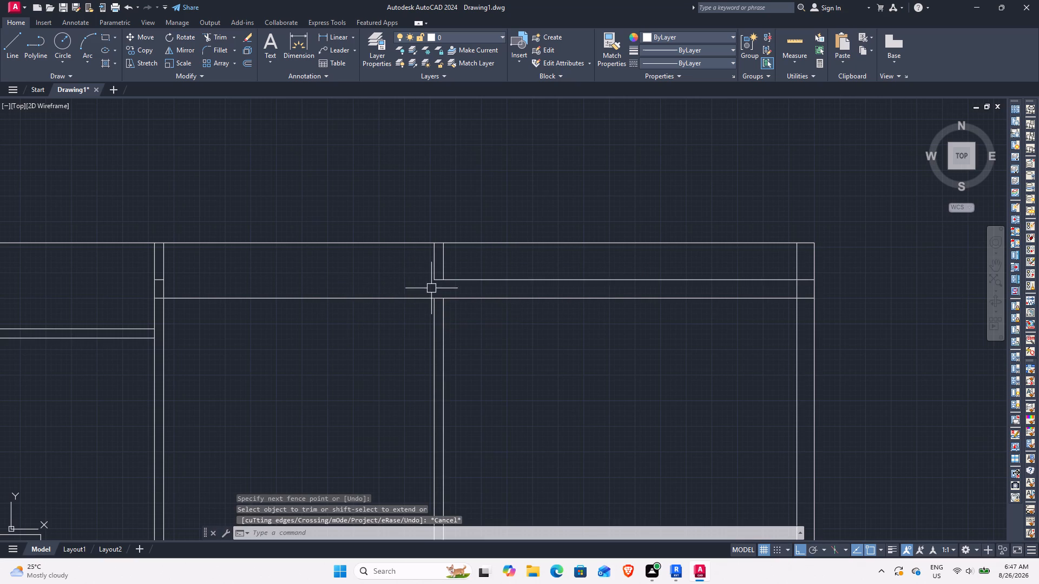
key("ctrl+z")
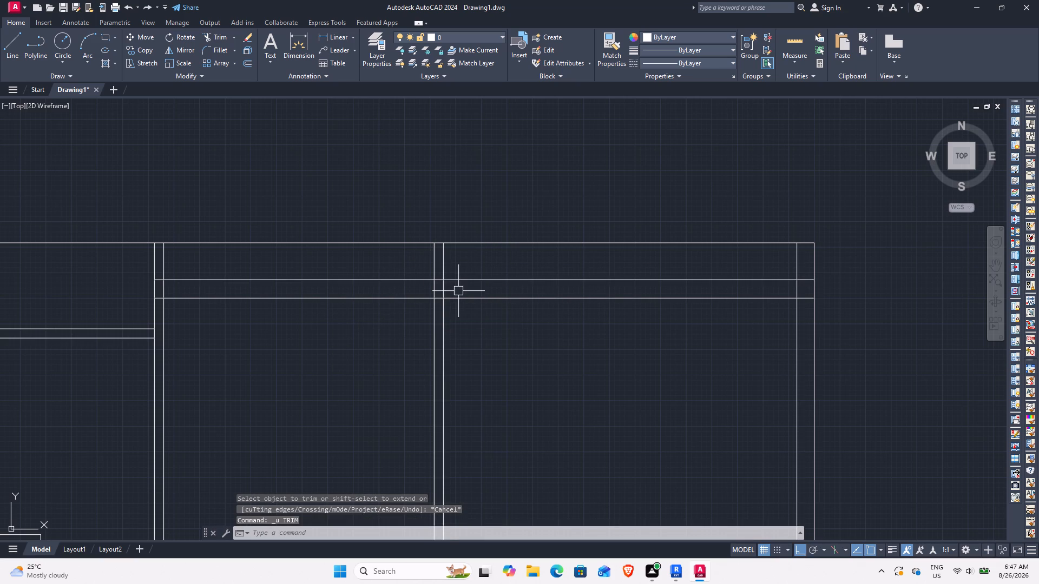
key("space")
Trim both lines of the right-hand vertical partition above and within the top horizontal wall, ending them at its lower face.
scroll(491, 299, "down", 2)
middle_click_drag(590, 297, 338, 317)
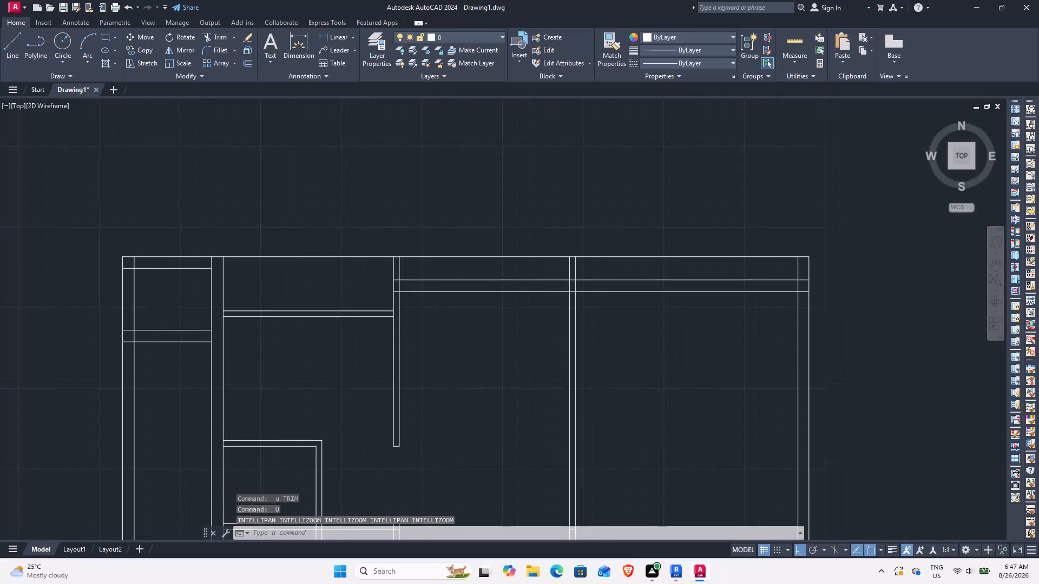
type("TR")
key("space")
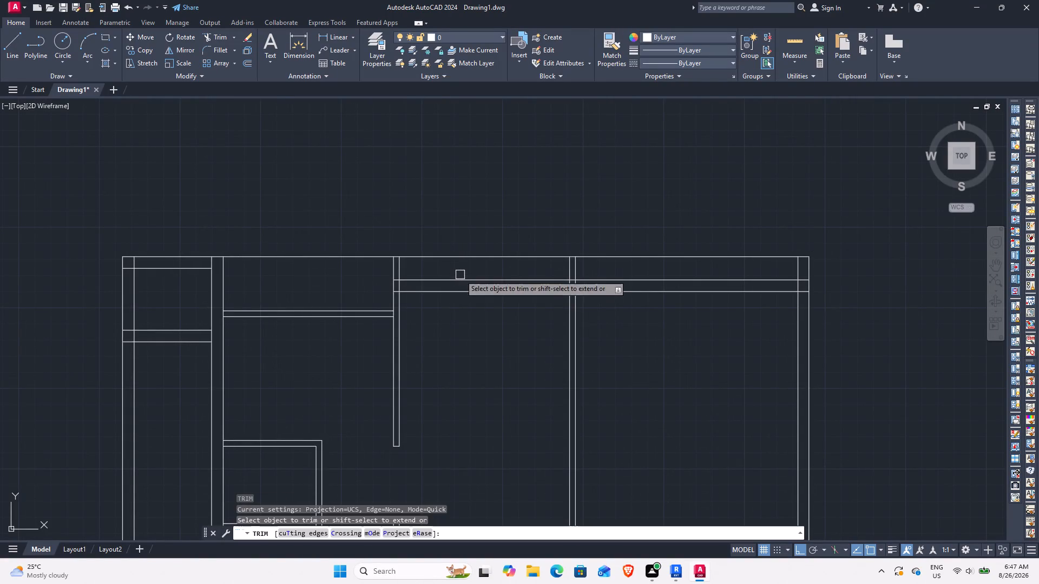
scroll(587, 278, "down", 1)
scroll(587, 276, "up", 3)
left_click_drag(587, 274, 582, 274)
left_click(474, 273)
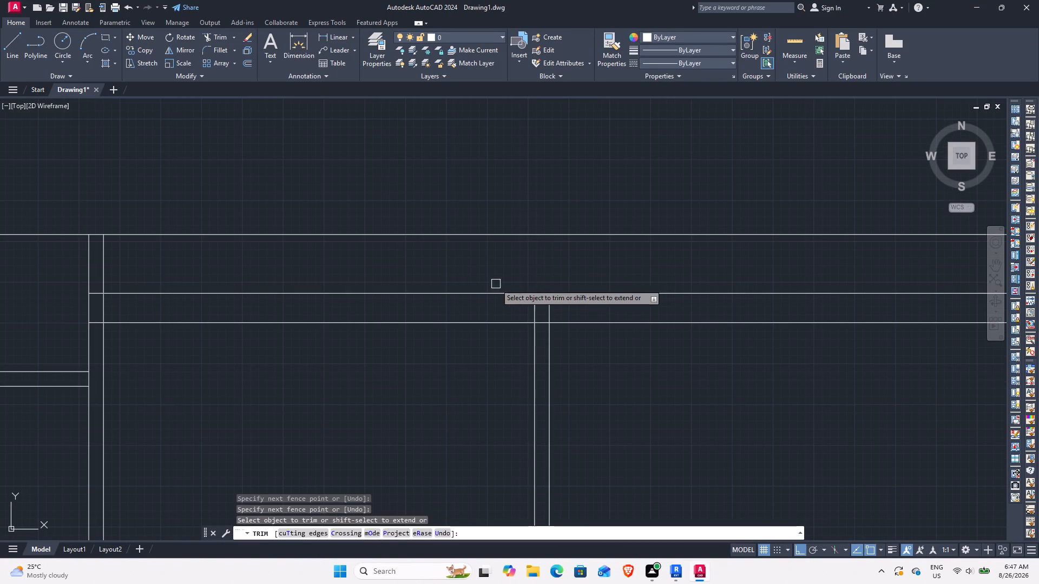
left_click(580, 305)
left_click(479, 304)
scroll(479, 304, "down", 3)
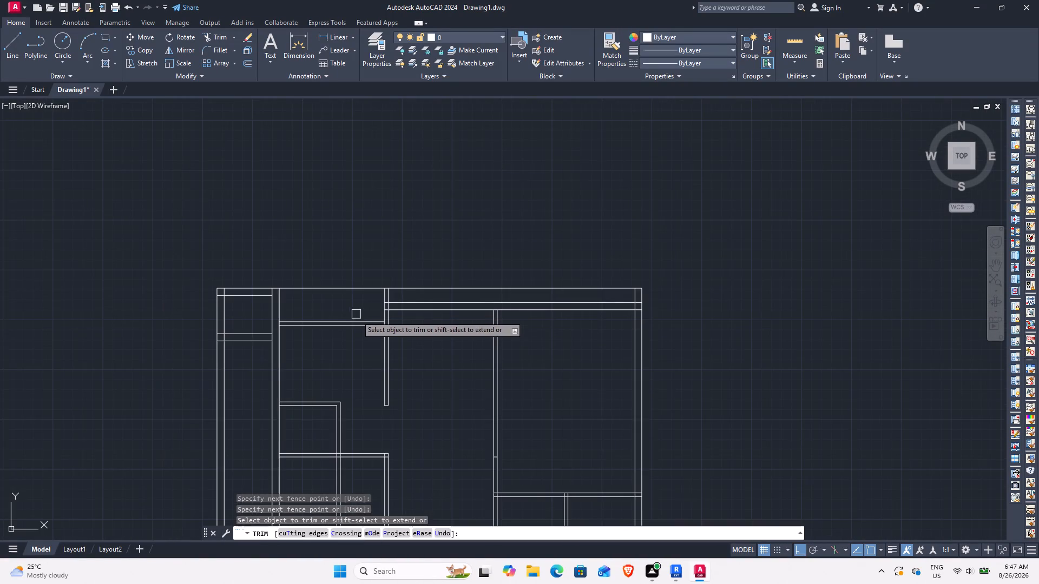
Trim the two top horizontal wall lines where they run inside the long vertical partition.
scroll(391, 310, "up", 5)
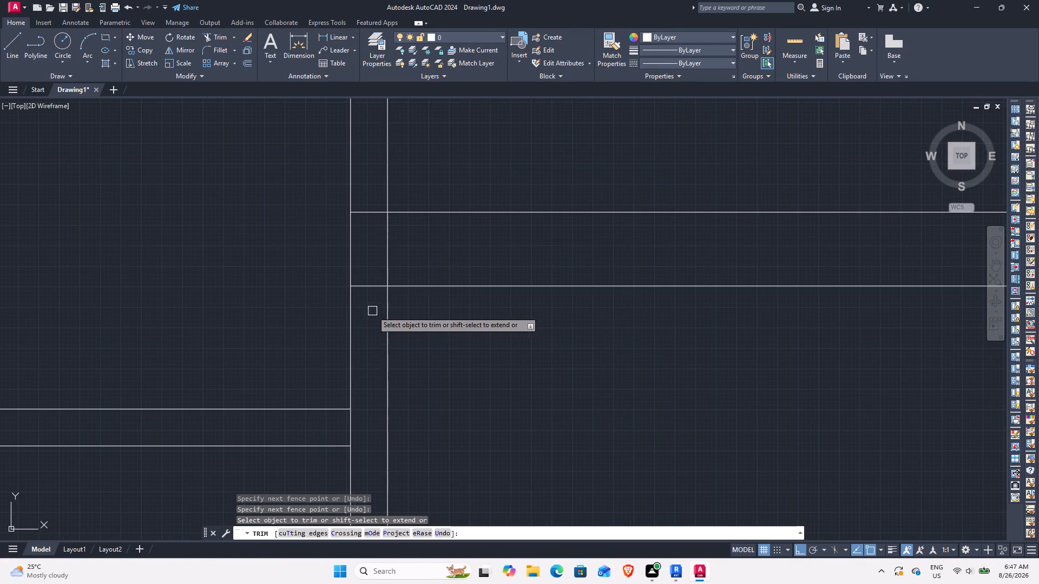
left_click_drag(372, 310, 373, 305)
left_click(370, 194)
scroll(370, 194, "down", 1)
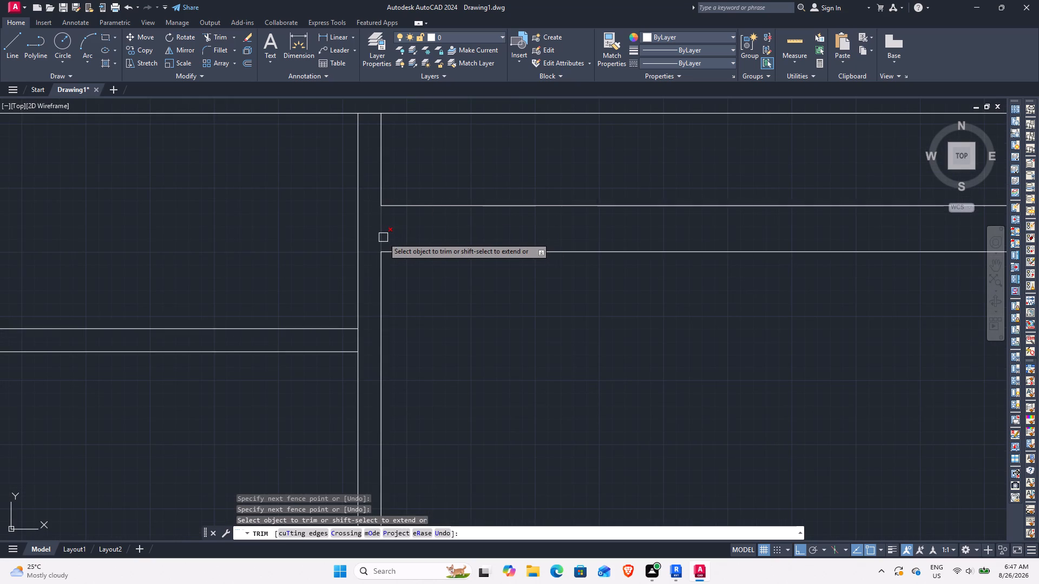
scroll(392, 330, "down", 3)
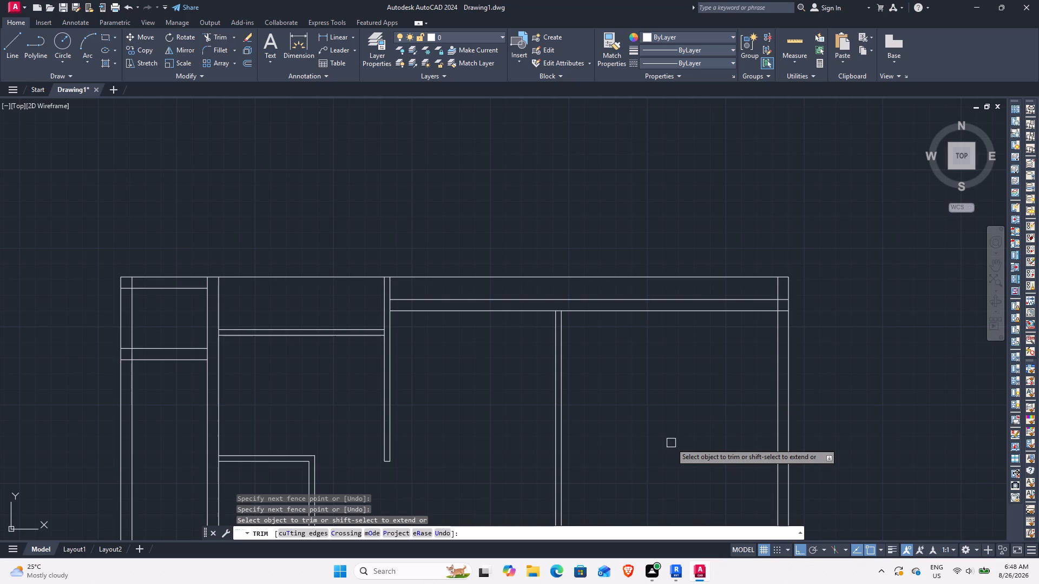
key("Escape")
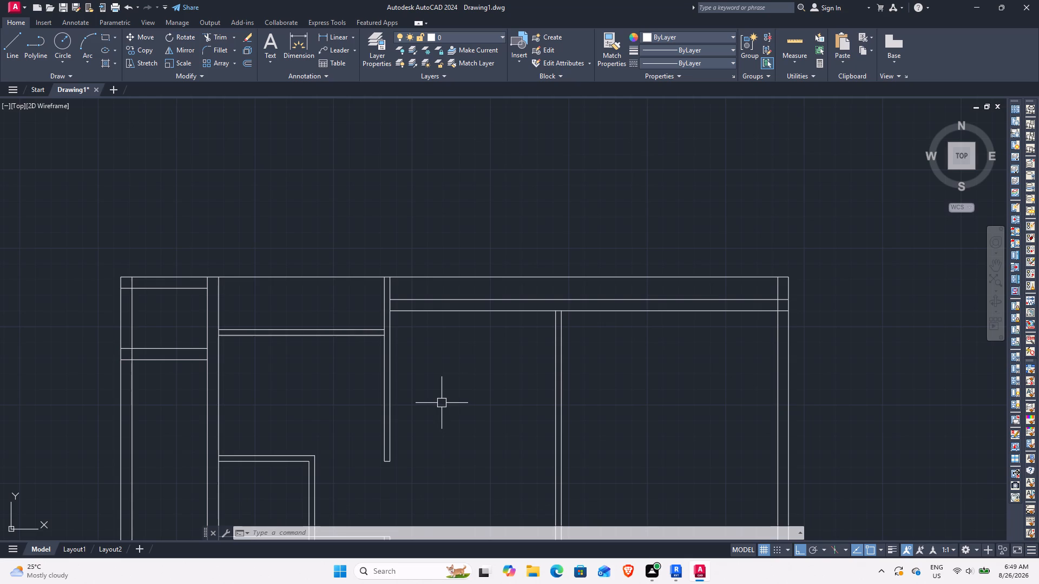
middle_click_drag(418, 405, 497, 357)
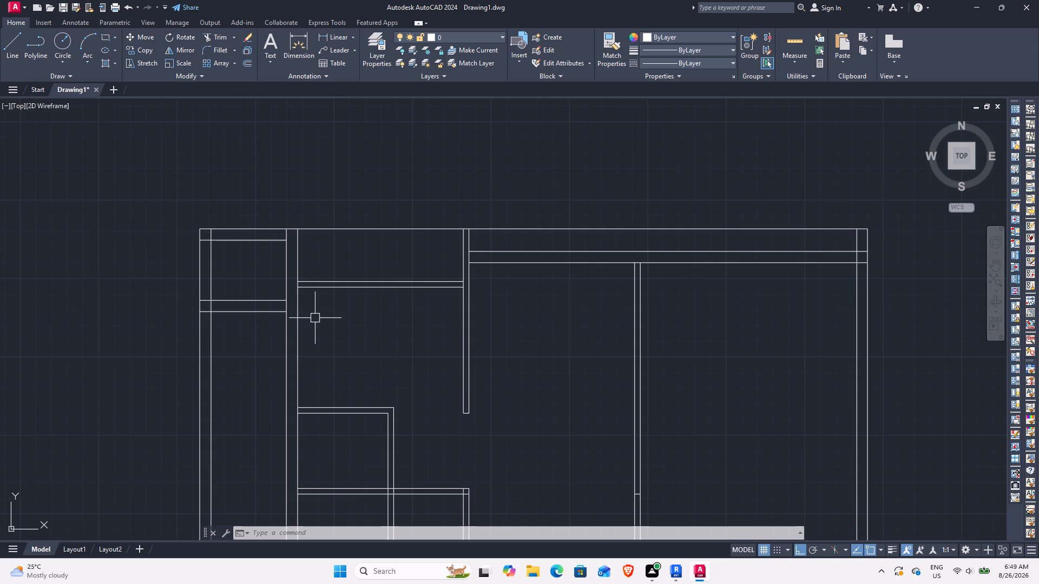
Trim the overlapping inner wall lines at the plan's top-left outer corner so they end at each other.
type("TR")
key("space")
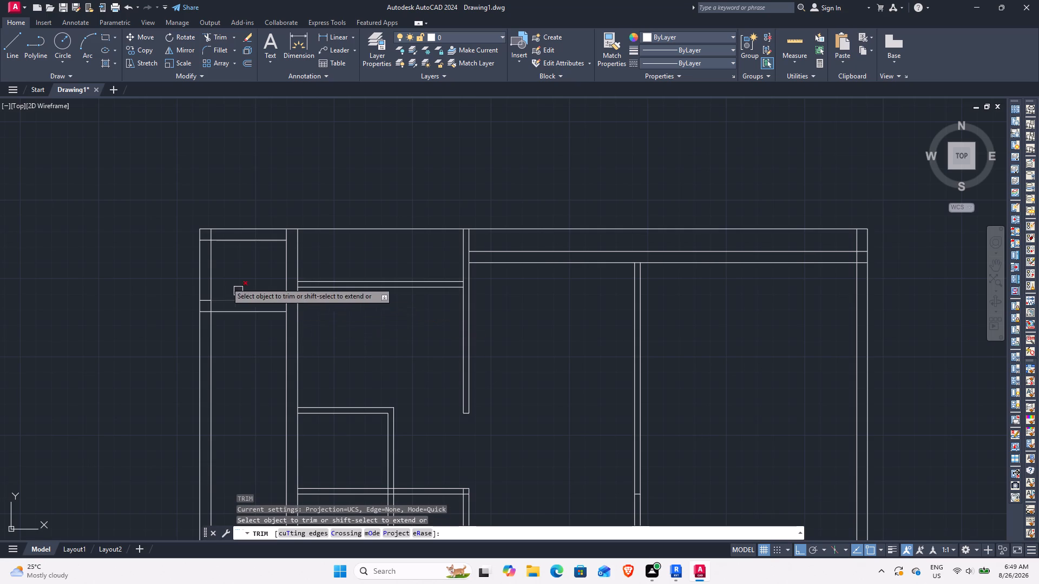
scroll(197, 228, "up", 3)
left_click(232, 276)
left_click(247, 255)
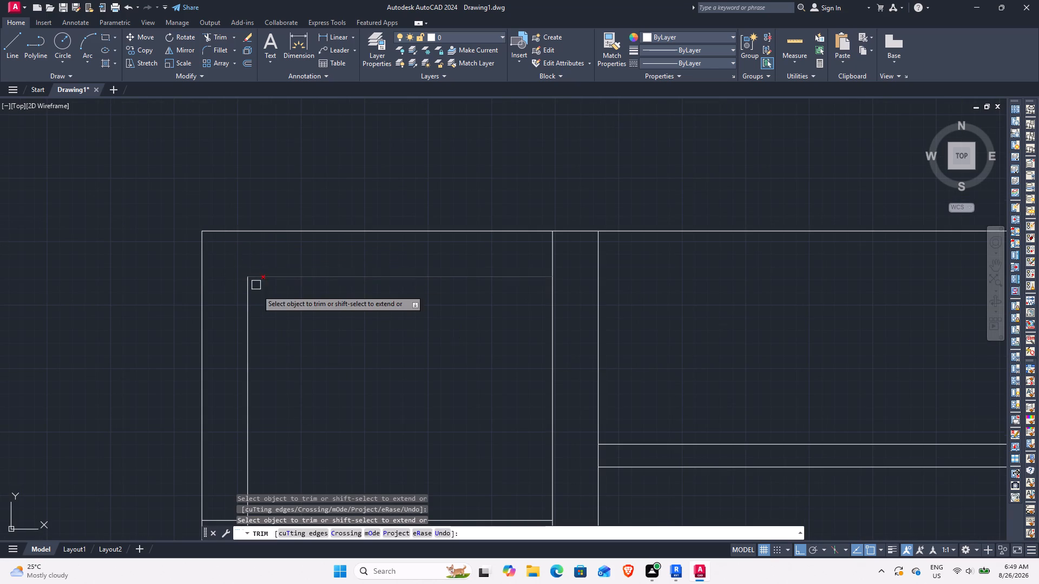
Trim the far-left strip's horizontal wall at both ends, removing the line pieces inside the outer wall and the face segments crossing it.
scroll(264, 301, "down", 2)
scroll(248, 403, "up", 2)
left_click(253, 340)
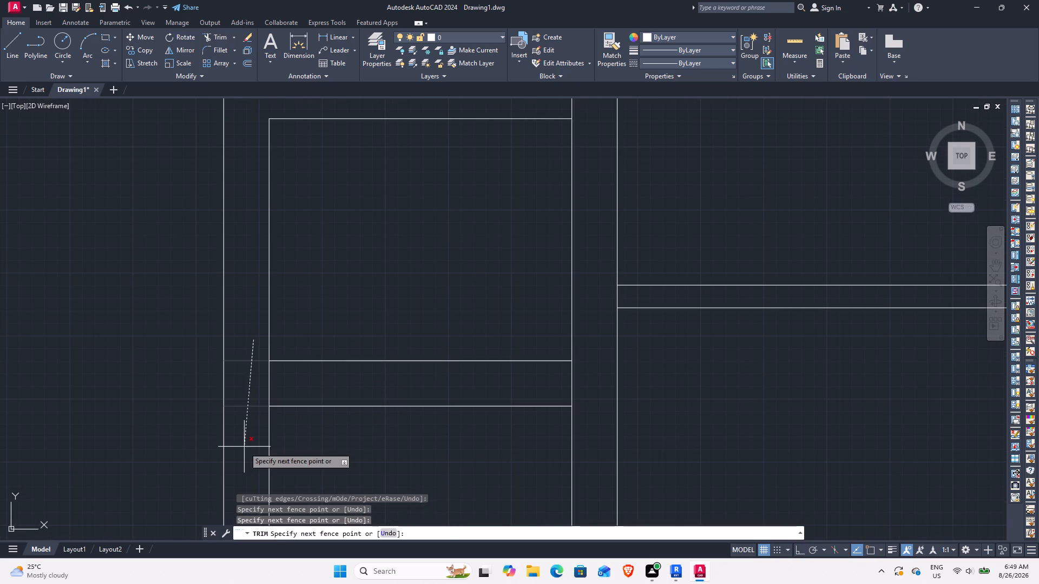
left_click(247, 424)
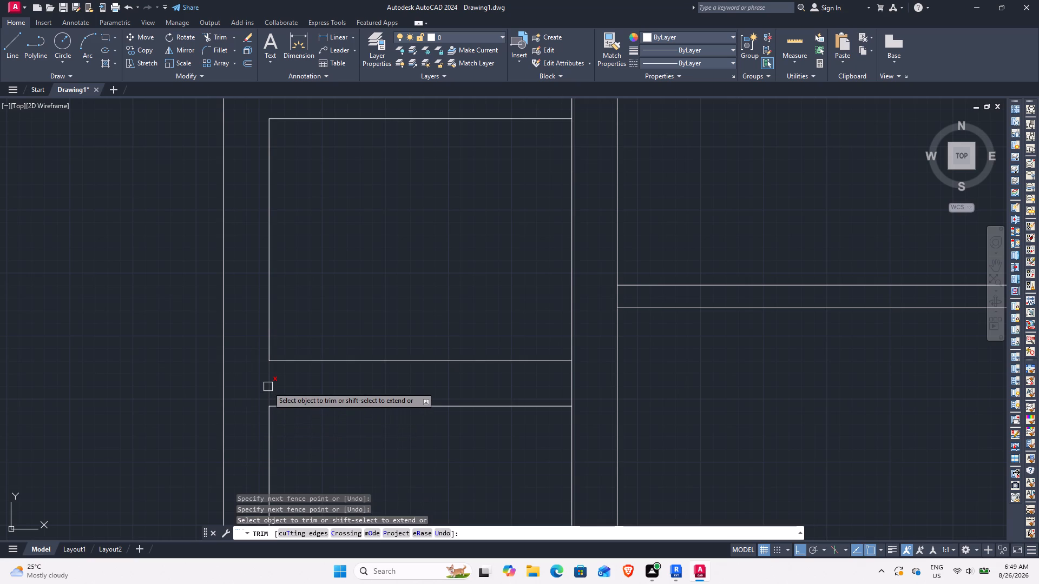
left_click(268, 387)
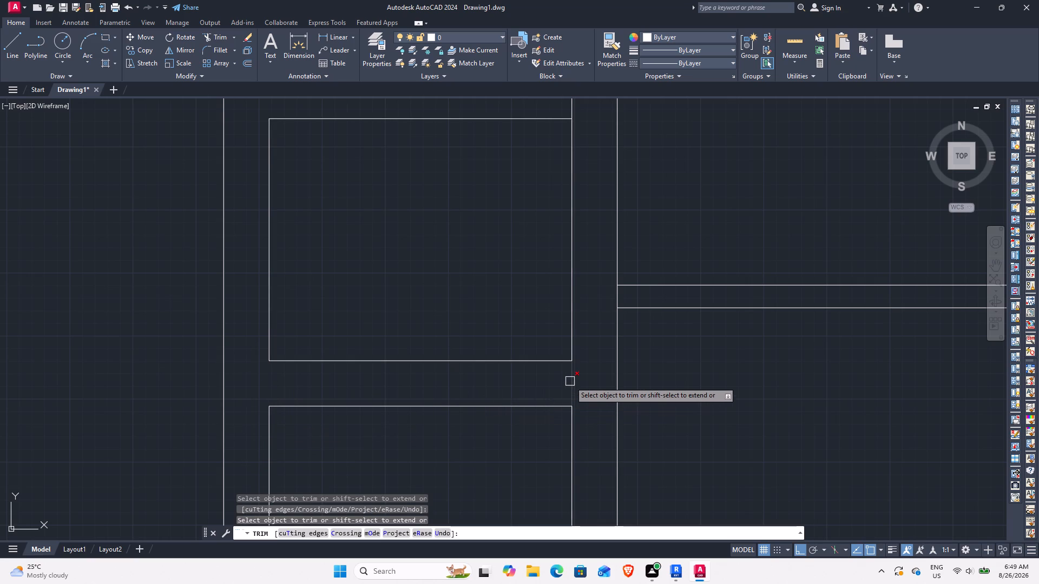
left_click(570, 381)
Trim the far-left strip's right-hand inner wall line where it runs up through the top outer wall.
scroll(529, 370, "down", 3)
scroll(547, 306, "up", 2)
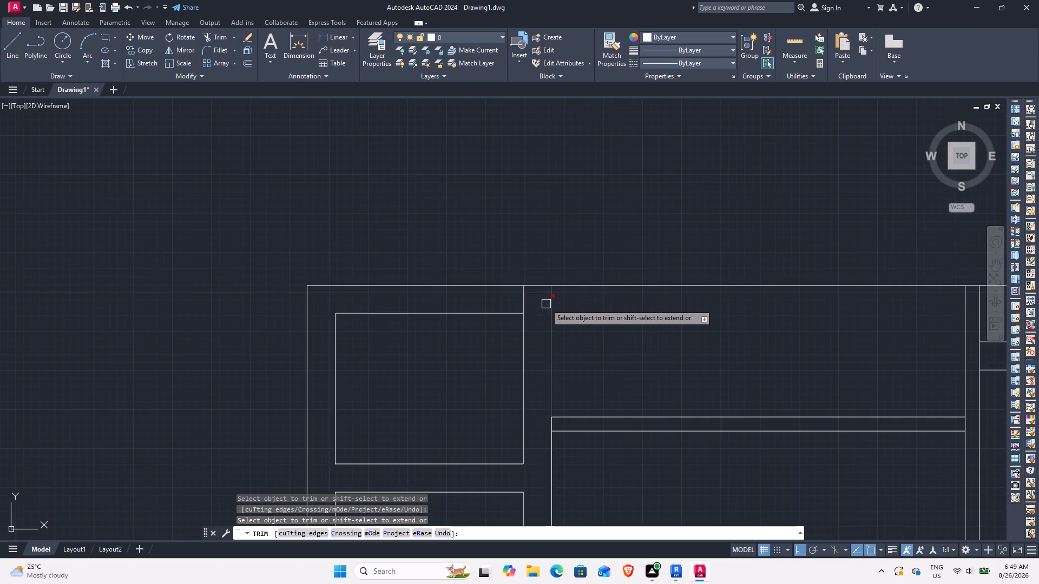
left_click(525, 299)
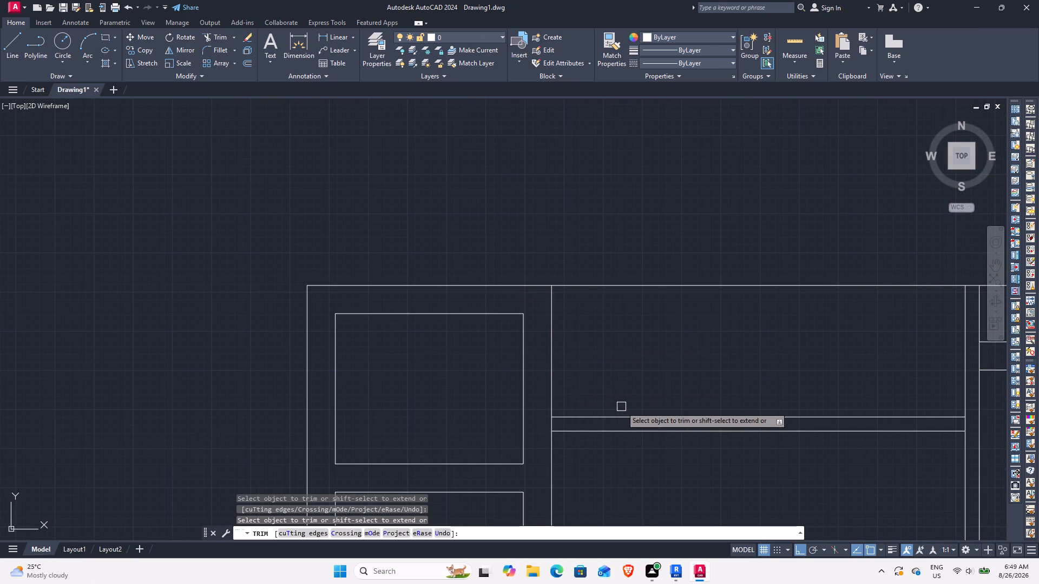
Trim the wall face segments between the upper horizontal partition's two lines, at both the strip wall and the long vertical partition.
middle_click_drag(524, 378, 449, 373)
scroll(451, 432, "up", 2)
left_click(503, 401)
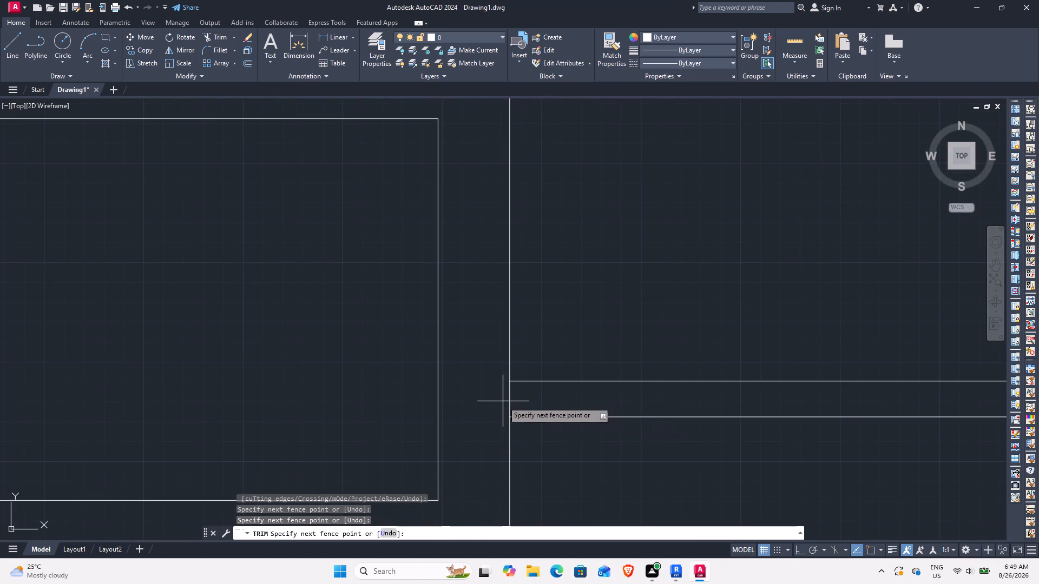
left_click(553, 397)
scroll(553, 397, "down", 2)
middle_click_drag(719, 413, 398, 410)
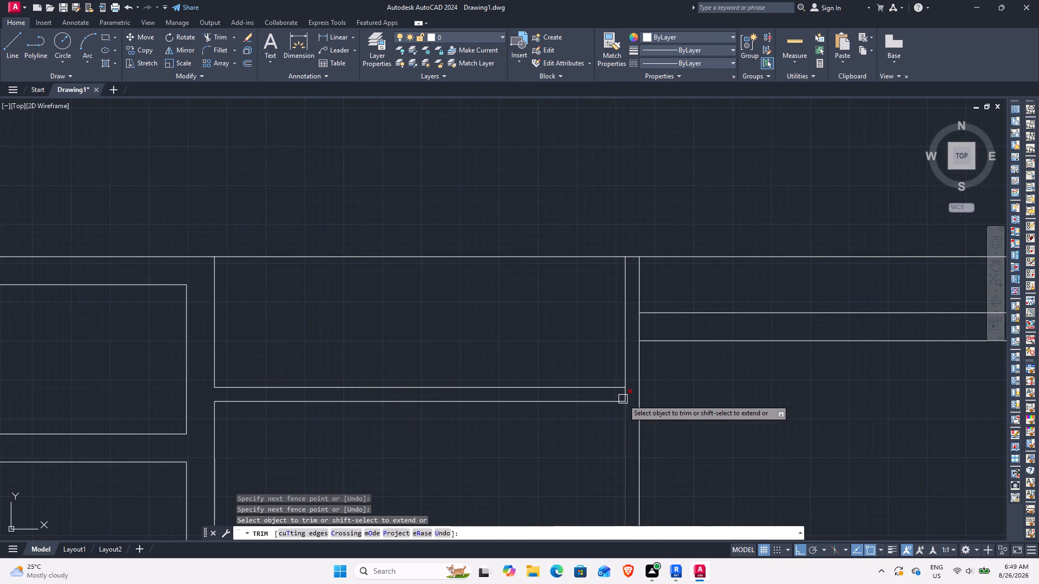
scroll(622, 387, "up", 1)
left_click(628, 400)
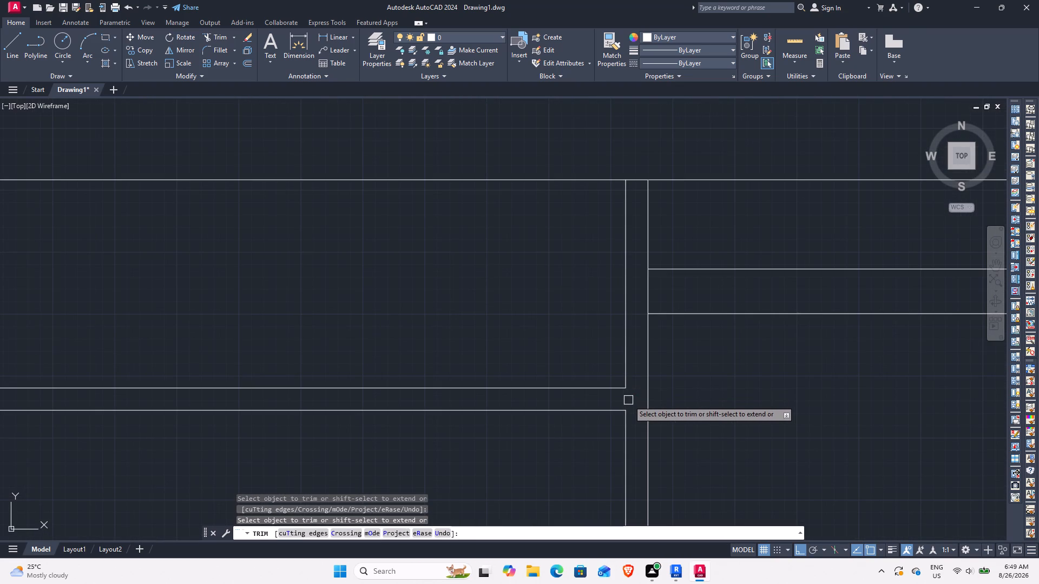
Trim the long vertical partition's right face between the two lines of the top horizontal wall.
scroll(628, 400, "down", 2)
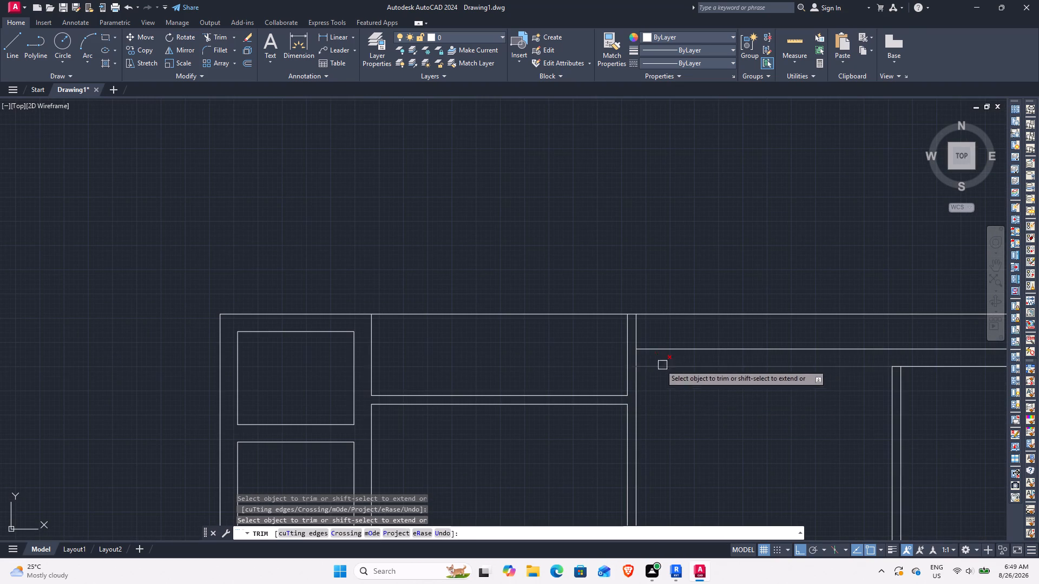
left_click(638, 356)
Trim away the boundary line above the right-hand top horizontal wall and the line stubs projecting above the top-right corner.
scroll(649, 364, "down", 2)
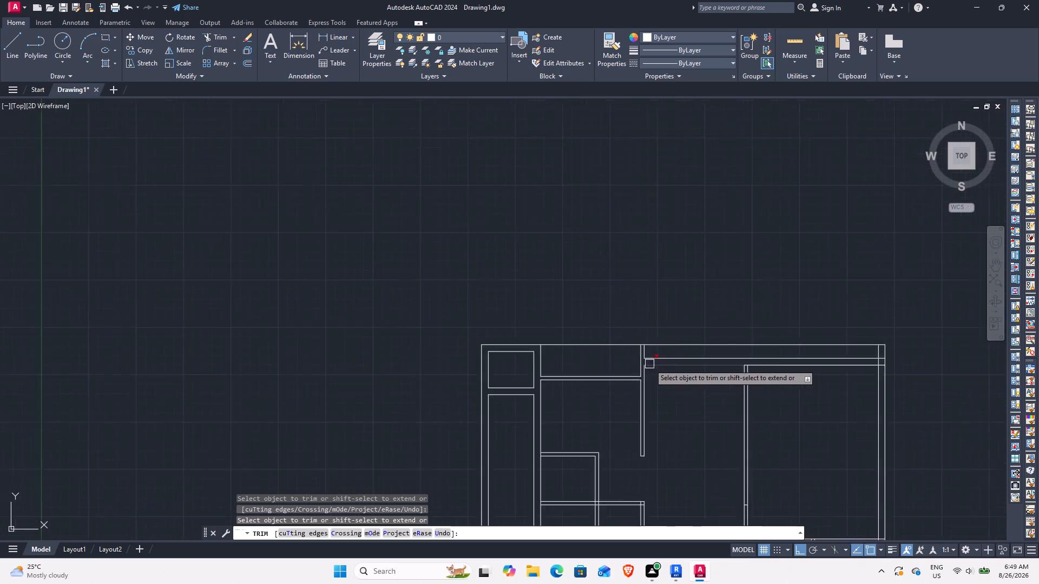
scroll(649, 364, "down", 1)
middle_click_drag(657, 410, 496, 386)
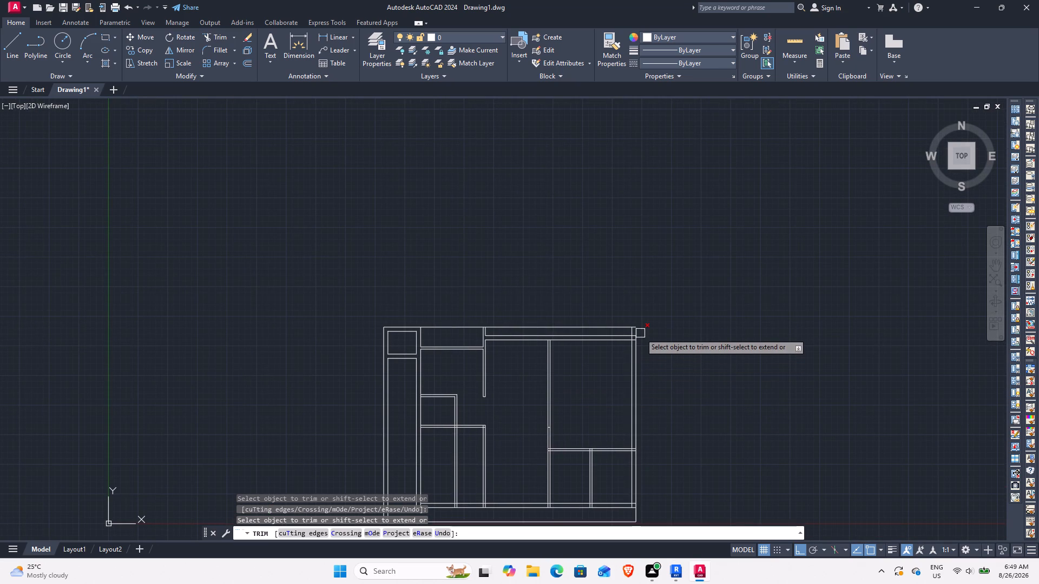
scroll(640, 333, "up", 6)
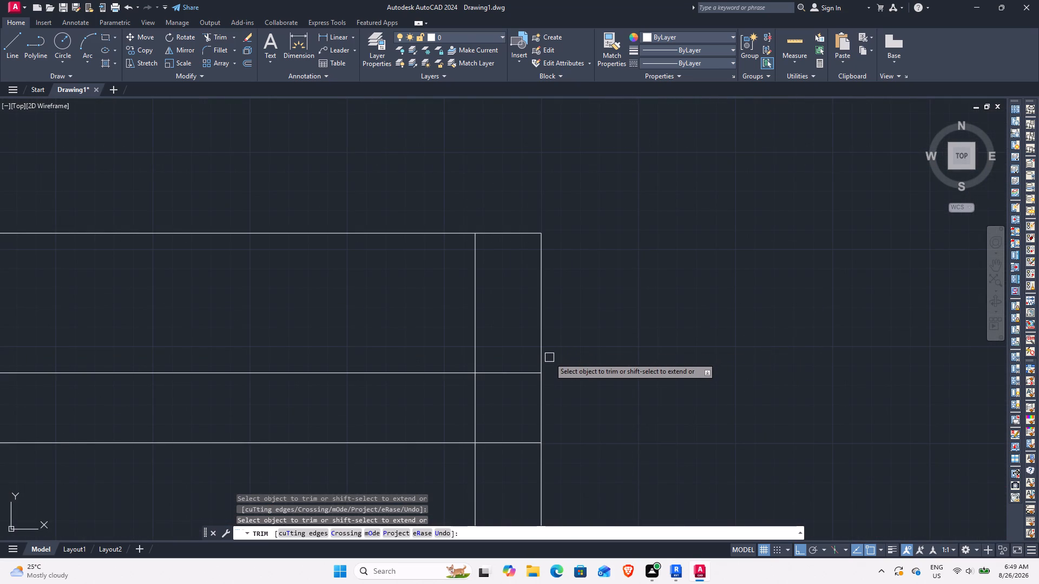
scroll(549, 357, "down", 2)
middle_click_drag(549, 357, 733, 384)
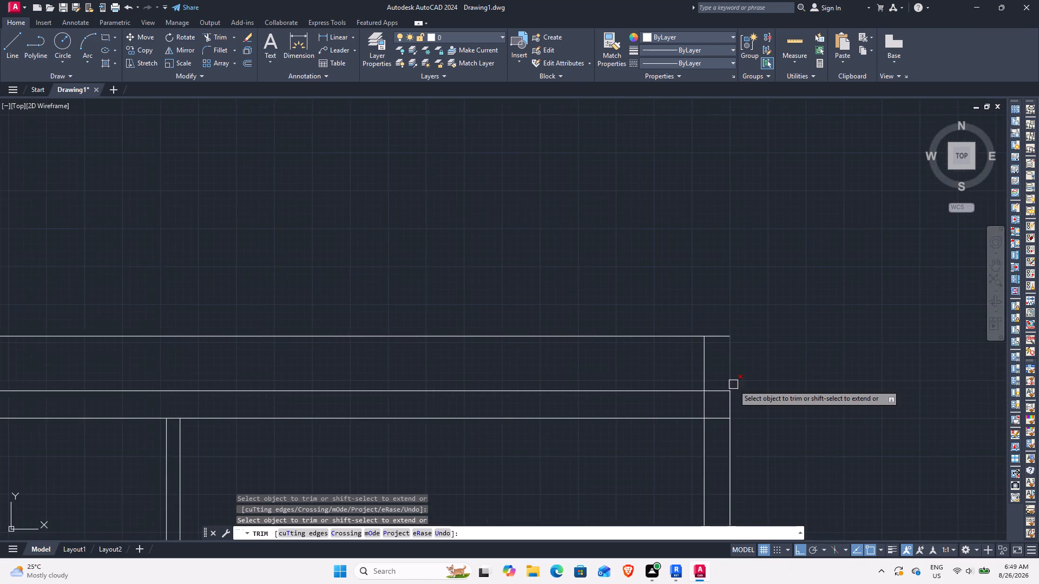
scroll(733, 384, "down", 2)
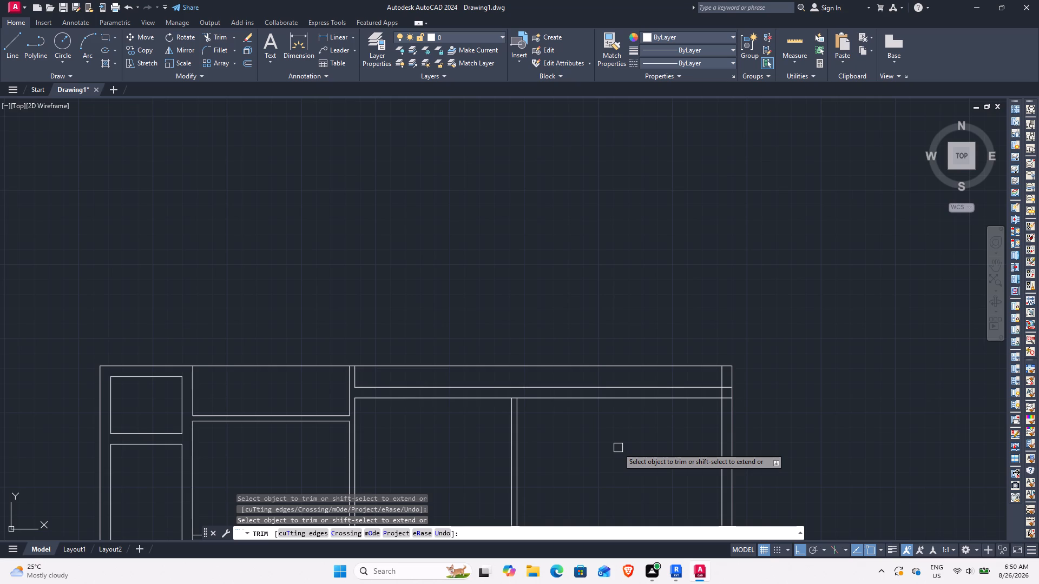
left_click(572, 364)
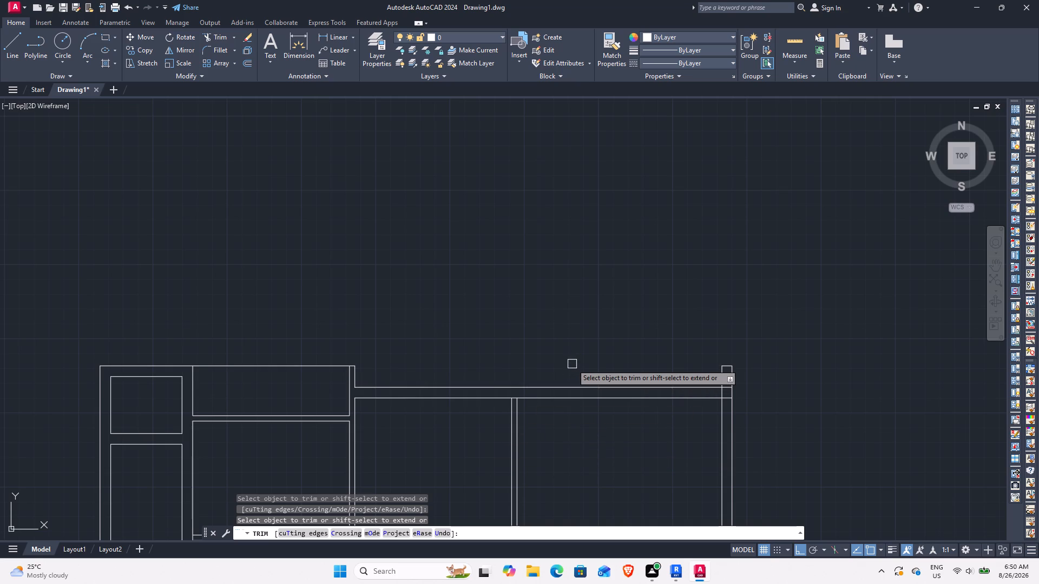
left_click(756, 372)
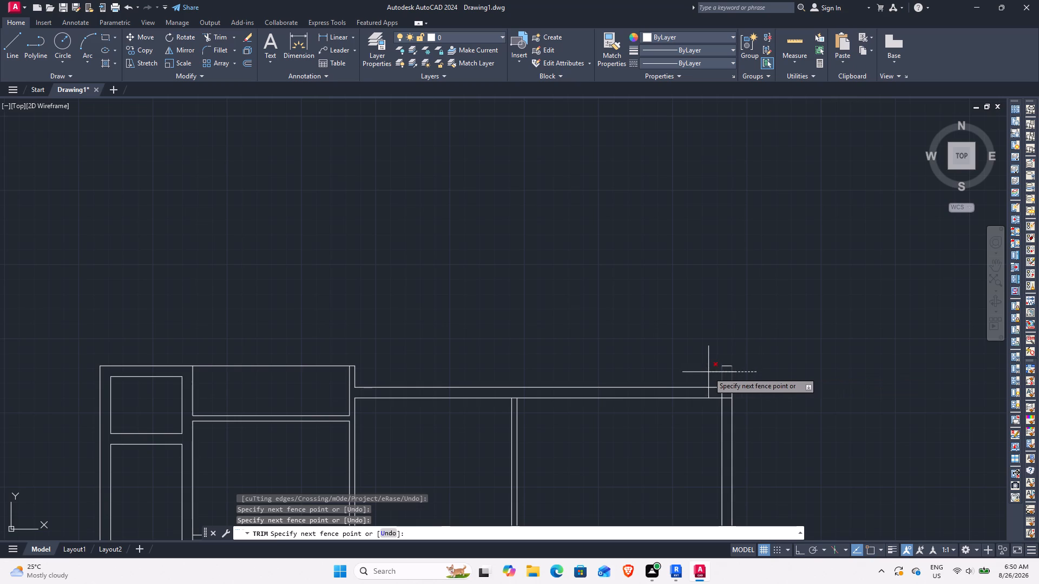
left_click(708, 372)
left_click(736, 368)
left_click(727, 365)
Trim the overlapping inner wall lines at the top-right outer corner.
scroll(725, 428, "up", 4)
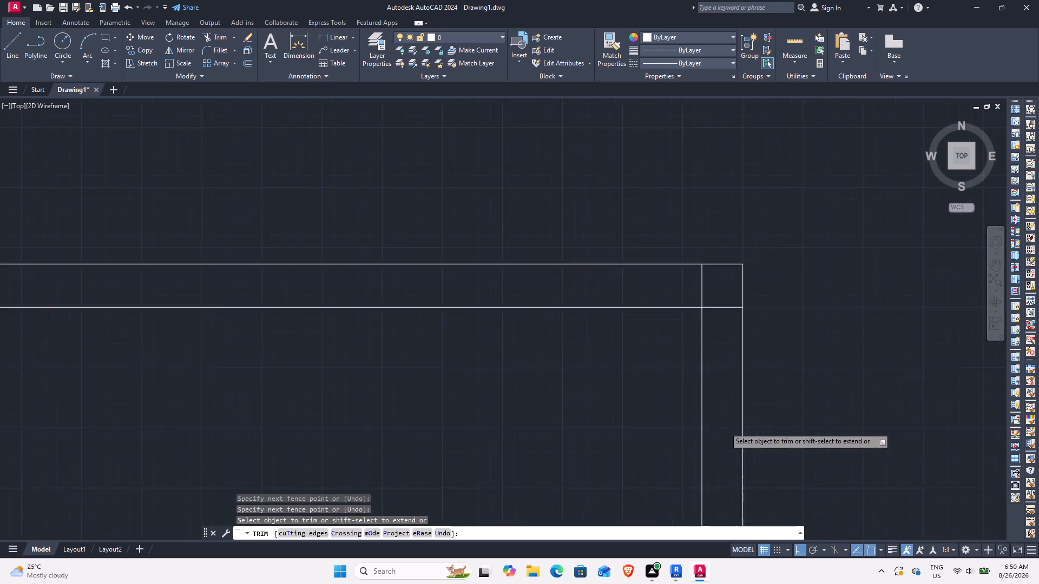
left_click(686, 205)
left_click(717, 235)
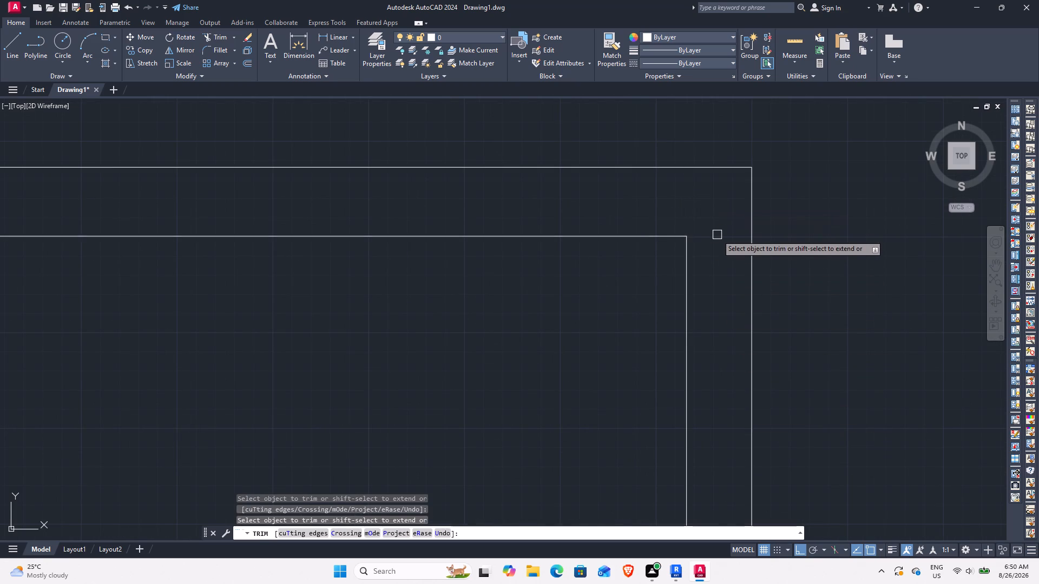
Trim the top horizontal wall's lower face between the two lines of the right-hand vertical partition.
scroll(700, 237, "down", 4)
scroll(473, 224, "up", 3)
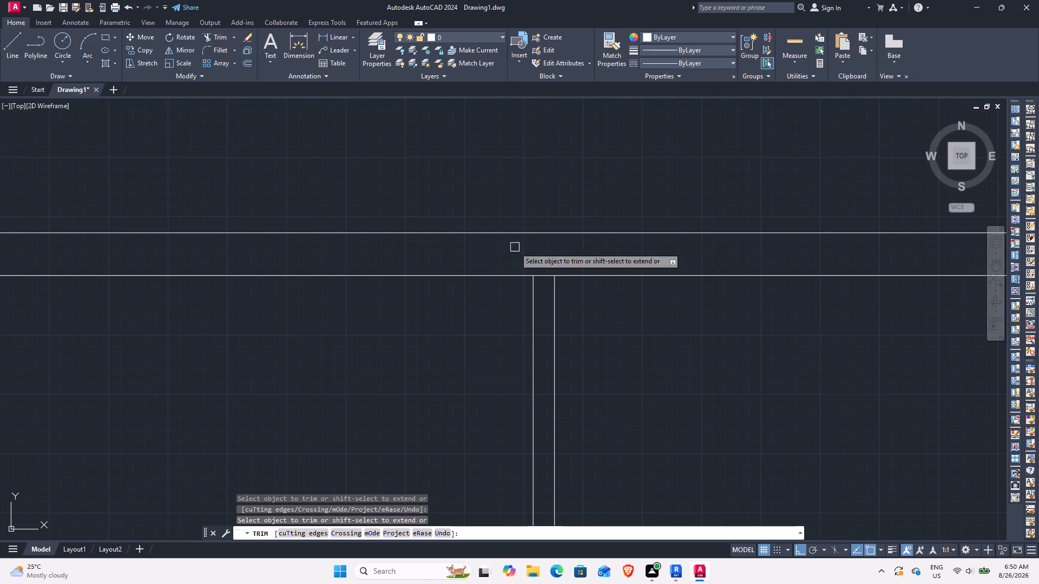
left_click(546, 277)
Trim the lower-right horizontal partition lines inside the right outer wall, plus the wall's inner face segment between them.
scroll(549, 286, "down", 3)
middle_click_drag(612, 409, 555, 285)
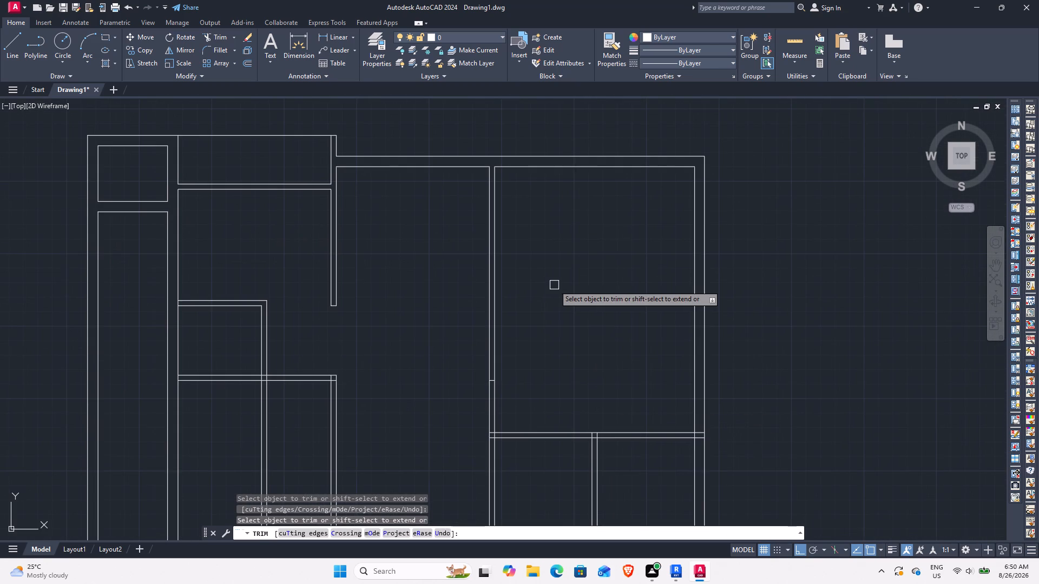
middle_click_drag(545, 370, 467, 324)
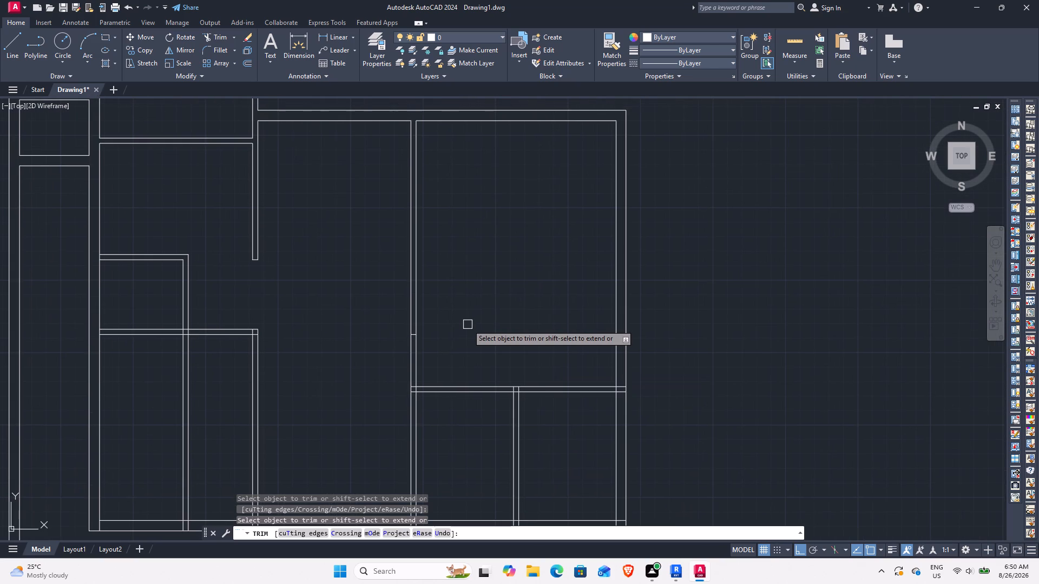
middle_click_drag(568, 310, 576, 369)
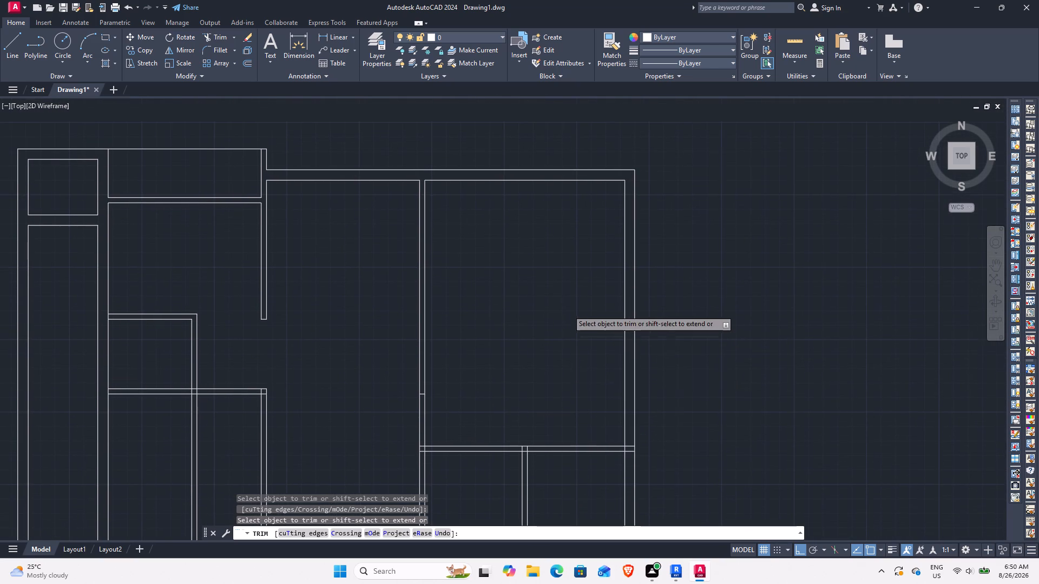
middle_click_drag(498, 420, 516, 314)
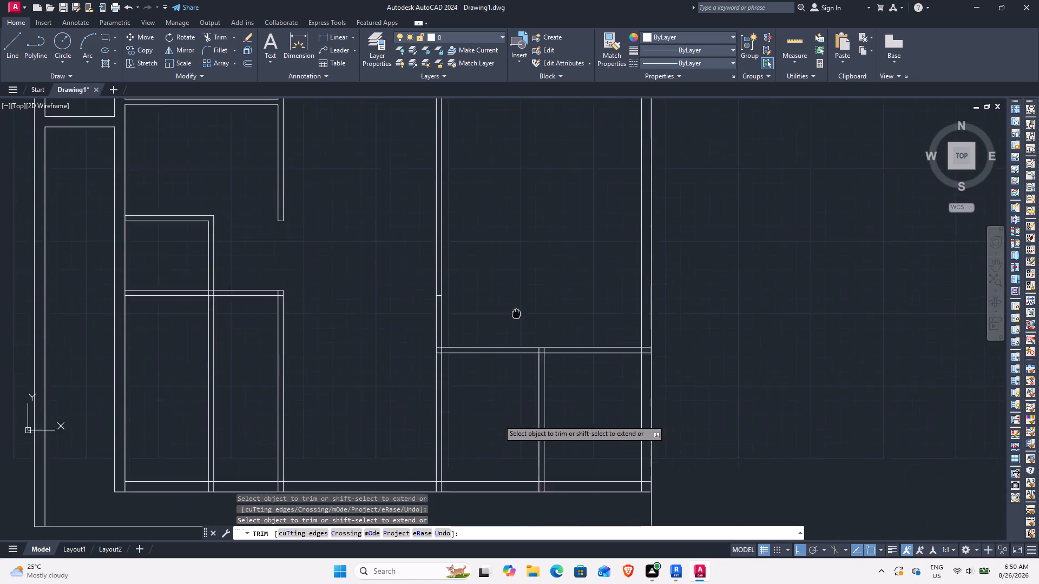
middle_click_drag(516, 314, 523, 283)
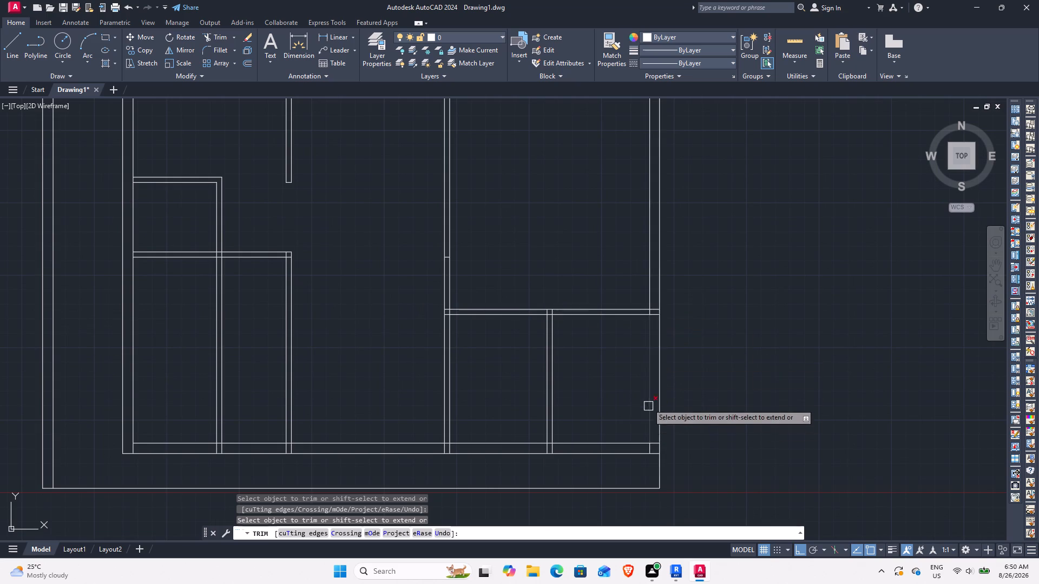
scroll(647, 398, "up", 3)
scroll(654, 387, "down", 3)
scroll(658, 262, "up", 3)
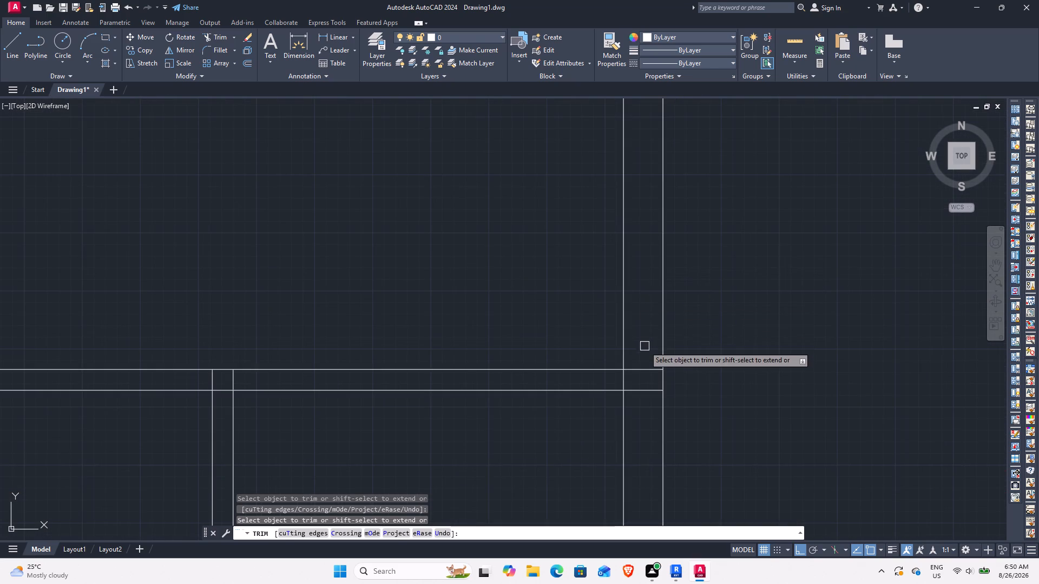
left_click(645, 347)
left_click(644, 431)
scroll(644, 431, "down", 2)
scroll(639, 412, "up", 3)
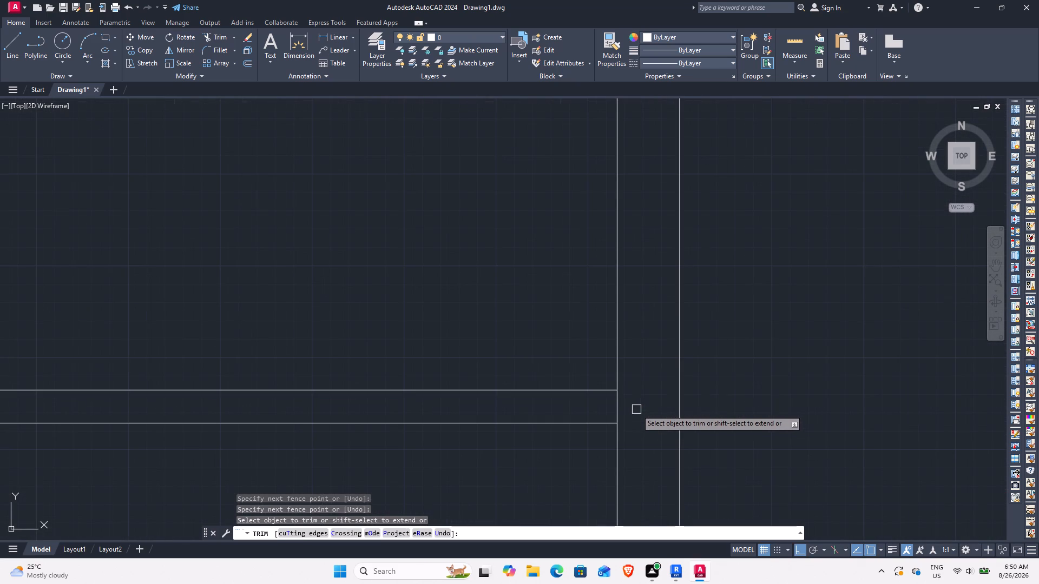
left_click(613, 399)
left_click(621, 403)
Trim the overlapping inner wall lines where the right outer wall meets the lower horizontal wall.
scroll(631, 409, "down", 2)
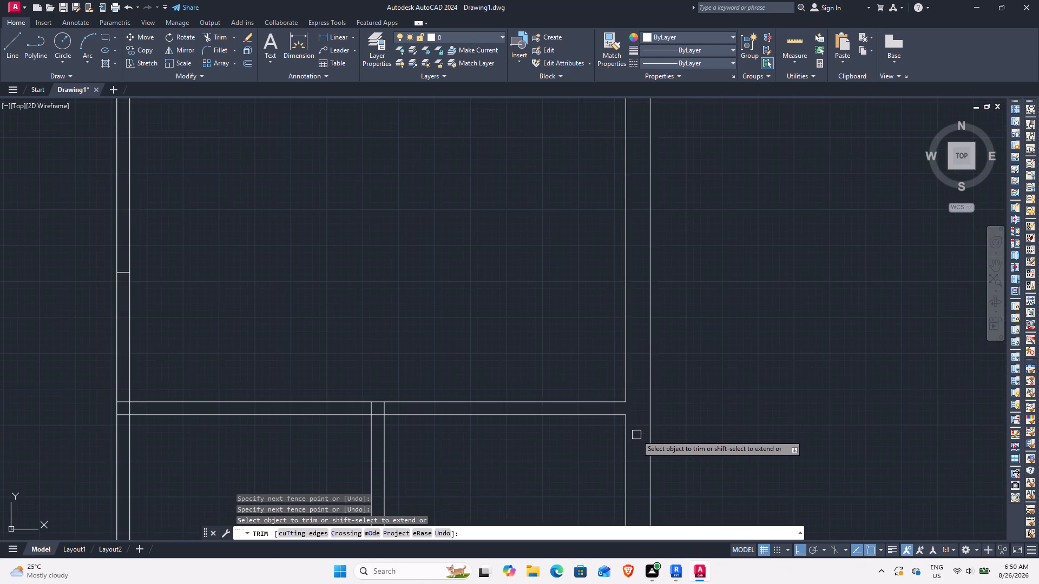
middle_click_drag(632, 426, 654, 205)
middle_click_drag(643, 428, 649, 299)
scroll(674, 404, "up", 2)
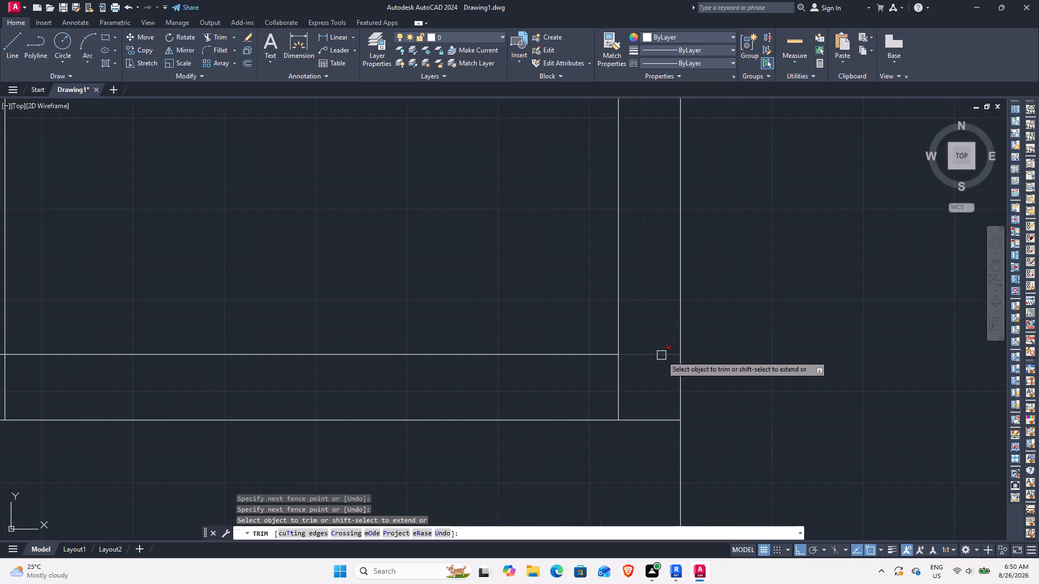
left_click(661, 355)
left_click(623, 380)
Trim the short lower-right vertical partition's lines inside the bottom wall, plus the wall's upper face segment between them.
left_click(508, 387)
scroll(508, 387, "up", 1)
scroll(371, 359, "down", 3)
middle_click_drag(349, 353, 389, 359)
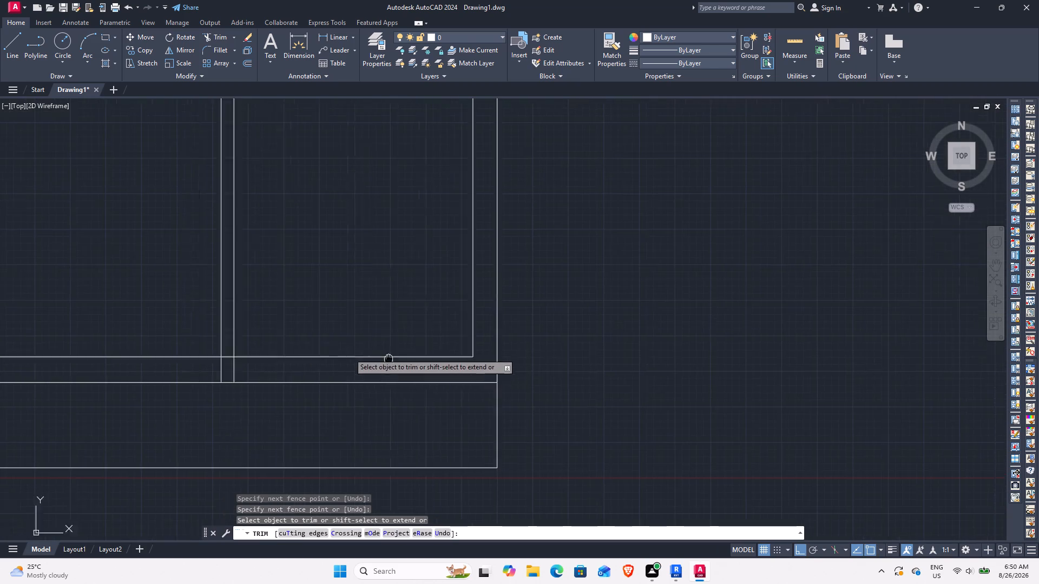
middle_click_drag(389, 359, 649, 369)
scroll(608, 390, "up", 1)
left_click_drag(482, 381, 422, 381)
scroll(482, 381, "up", 1)
left_click(352, 375)
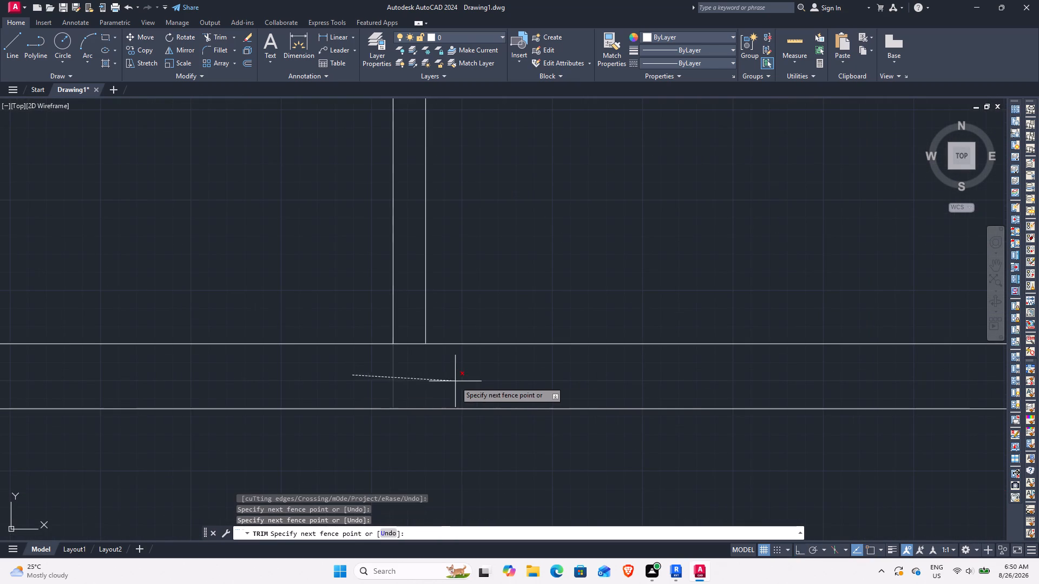
left_click(455, 381)
left_click(415, 342)
Trim the short lower-right vertical partition's lines inside the horizontal partition above, plus that partition's lower face segment between them.
scroll(370, 334, "down", 4)
middle_click_drag(398, 333, 578, 439)
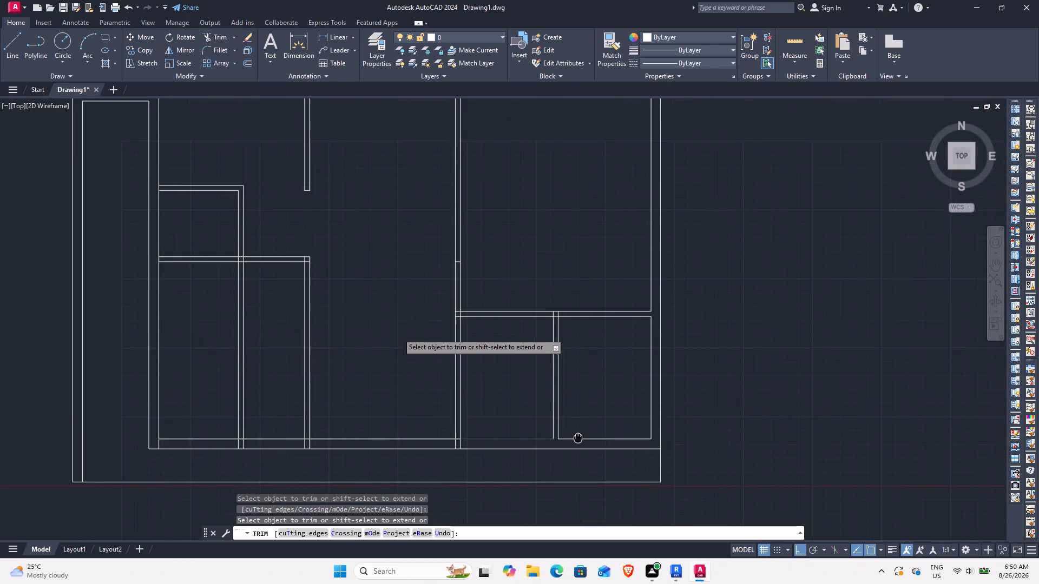
middle_click_drag(578, 439, 579, 442)
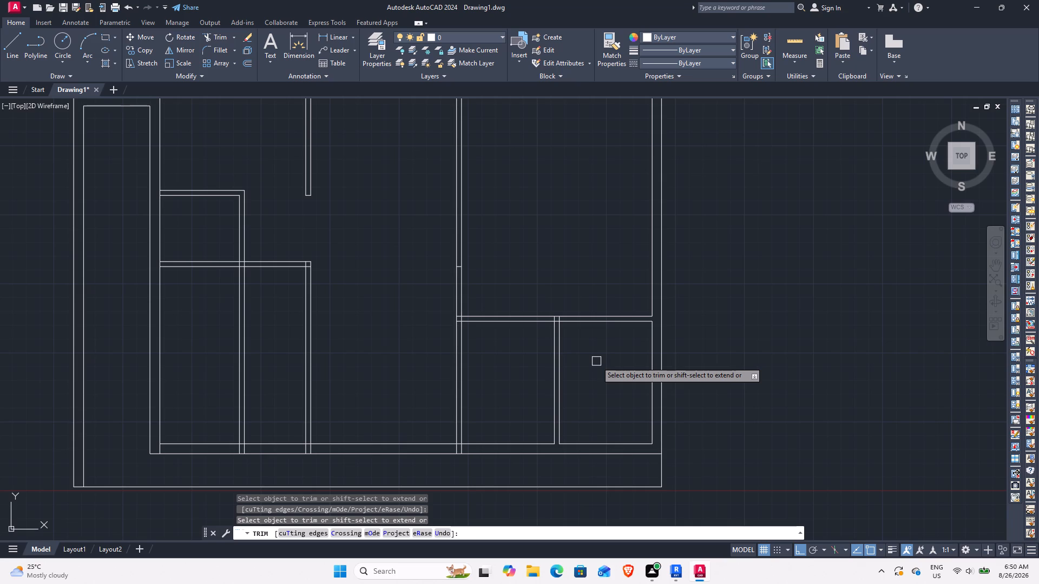
scroll(573, 313, "up", 3)
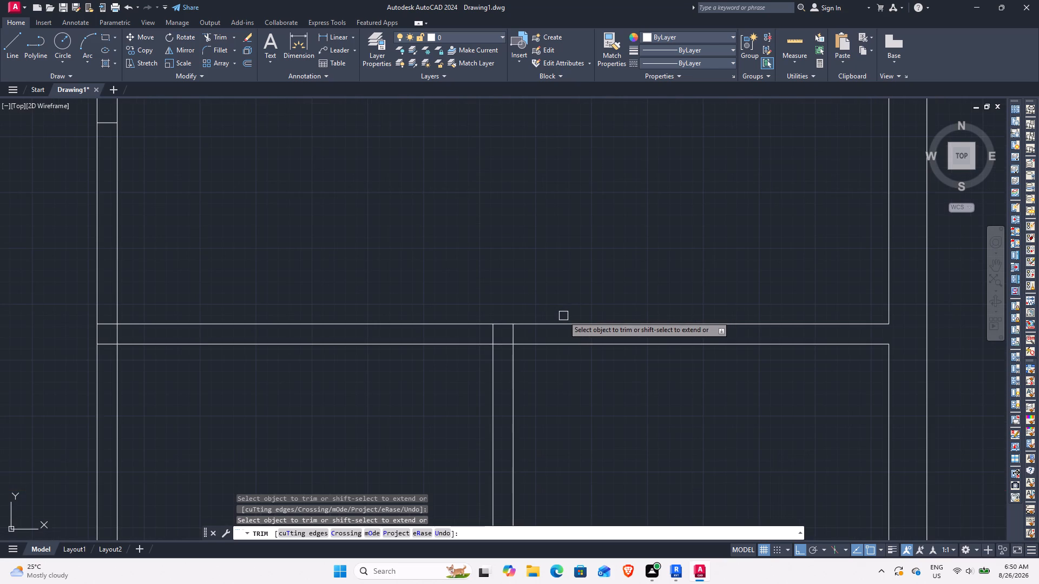
left_click(516, 336)
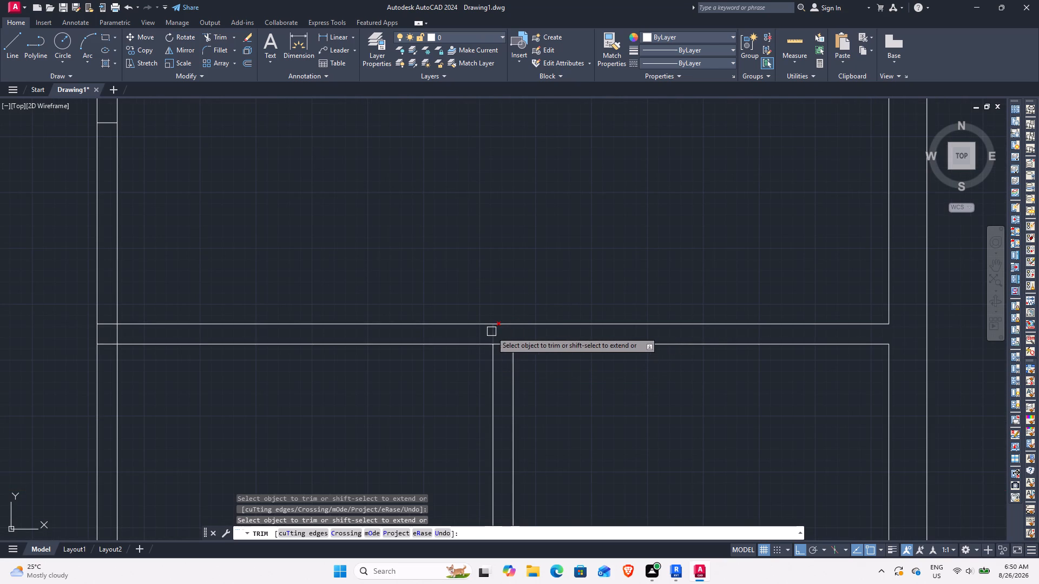
left_click(491, 331)
left_click(505, 344)
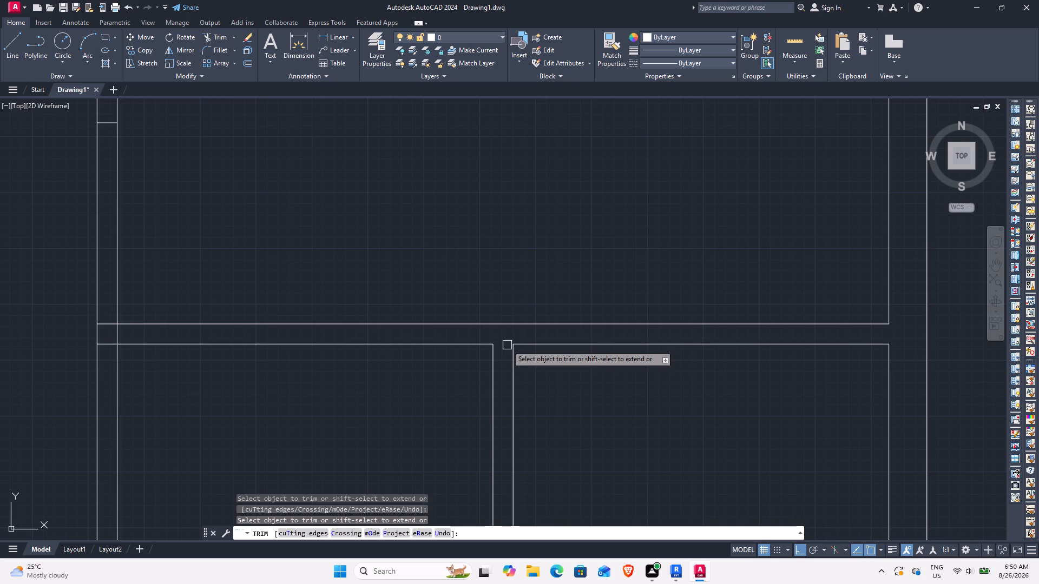
Trim the overlapping lines where the lower-right horizontal partition meets the long vertical partition, opening the junction between them.
scroll(507, 345, "down", 2)
middle_click_drag(462, 366, 611, 347)
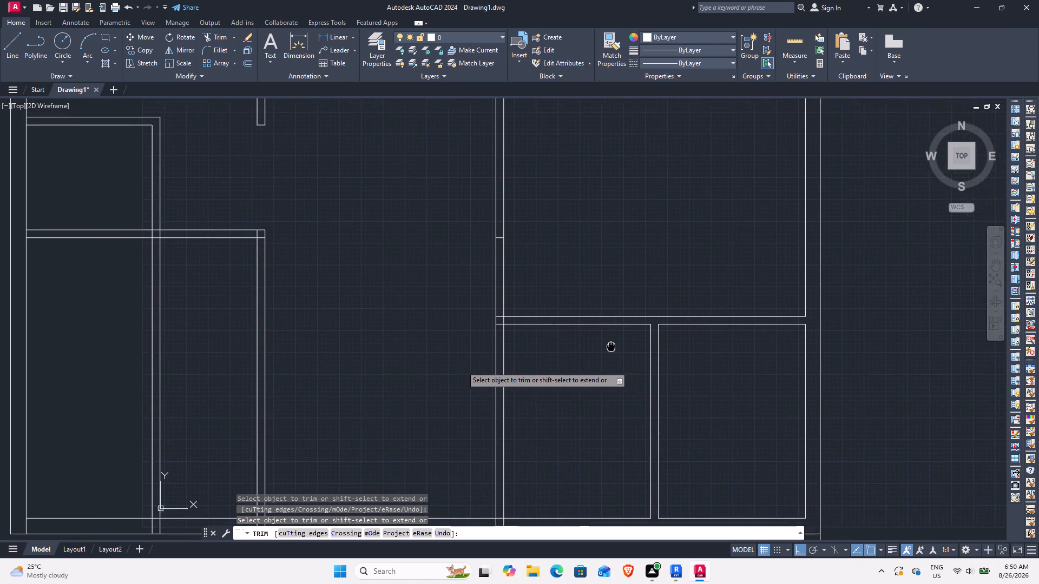
middle_click_drag(611, 347, 626, 380)
scroll(502, 334, "up", 2)
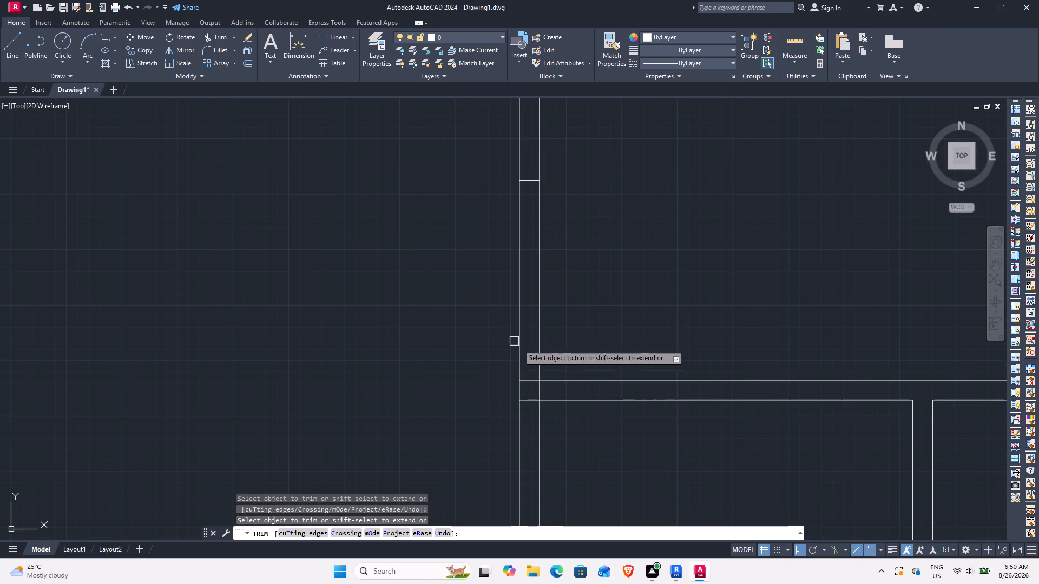
left_click(534, 400)
left_click(542, 389)
Trim away the two lower-left vertical partitions below the left horizontal partition, including their remaining stubs inside the bottom wall.
scroll(572, 395, "down", 3)
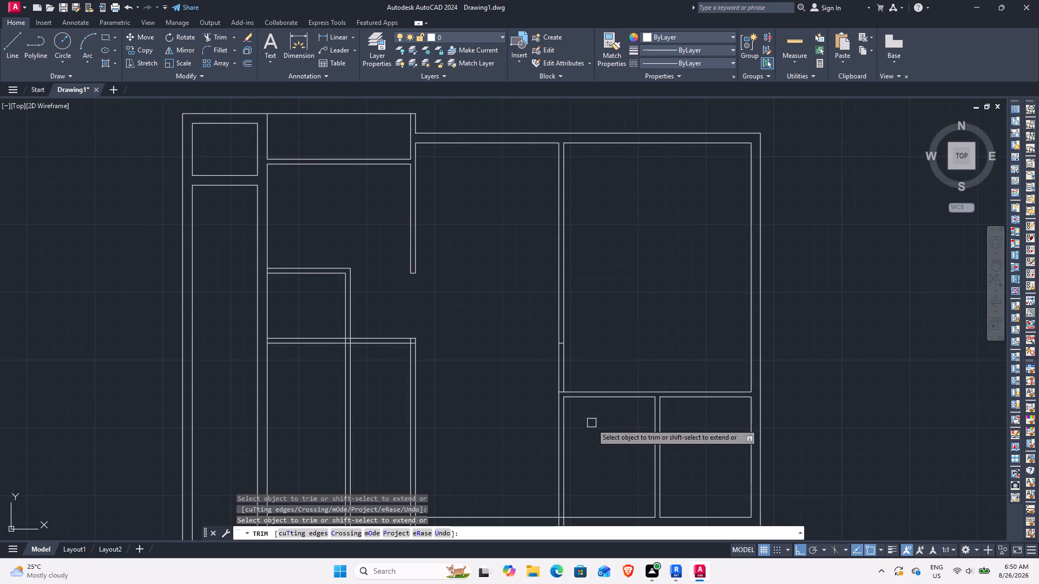
middle_click_drag(580, 415, 565, 359)
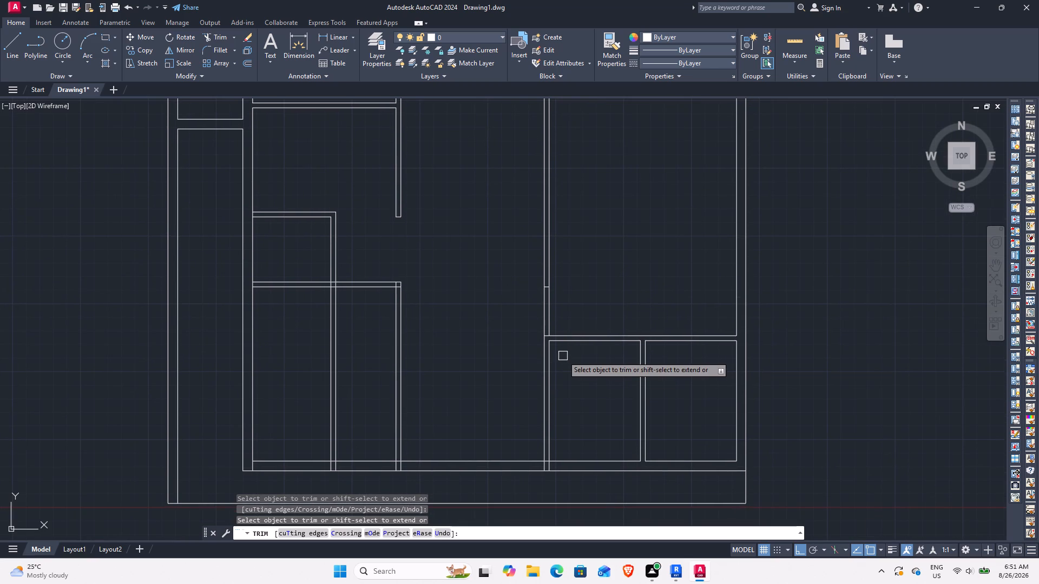
middle_click_drag(553, 397, 562, 361)
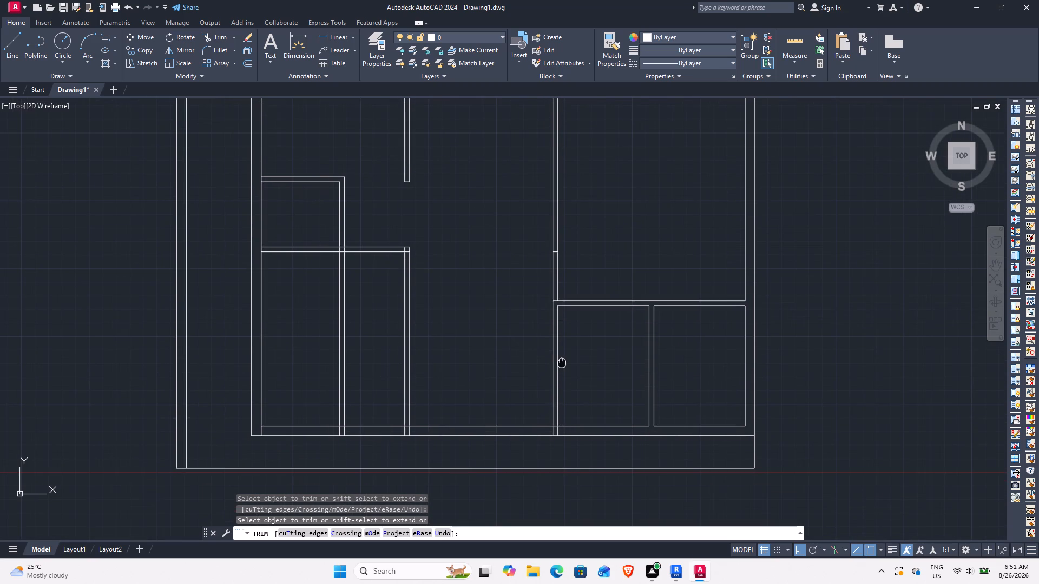
middle_click_drag(562, 361, 553, 384)
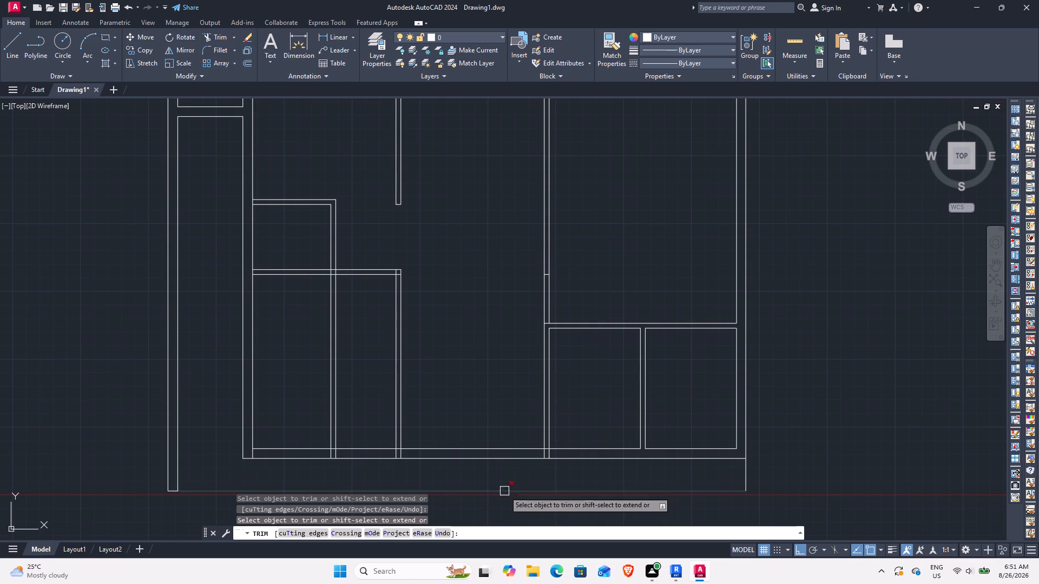
middle_click_drag(491, 437, 504, 408)
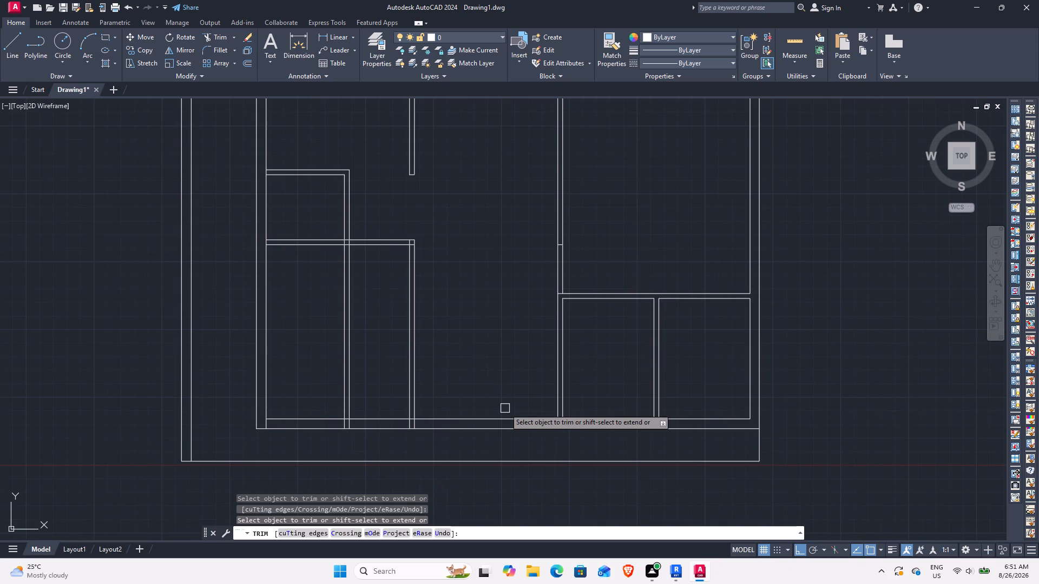
scroll(416, 397, "up", 2)
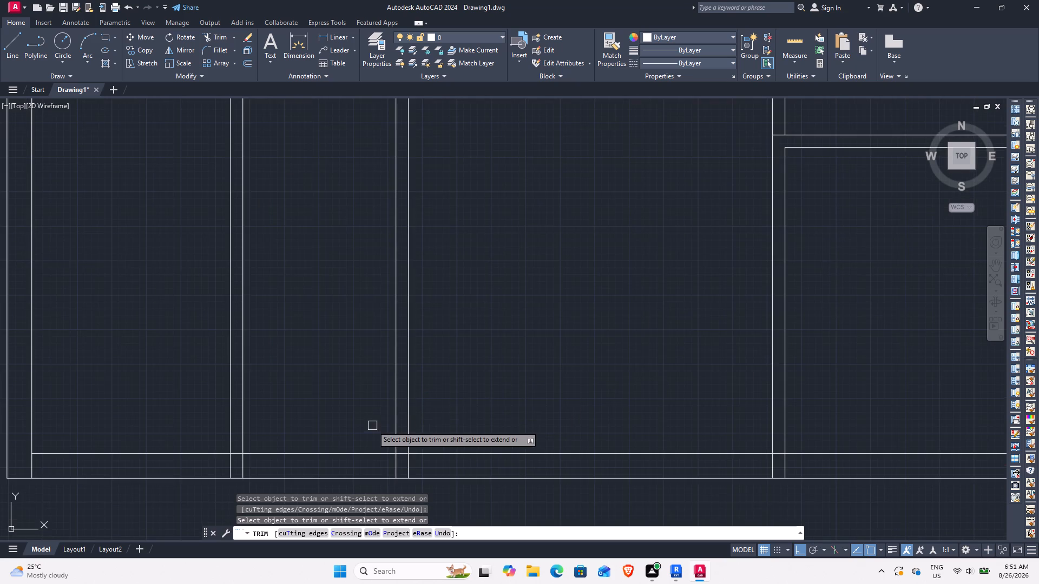
middle_click_drag(387, 407, 522, 379)
middle_click(522, 380)
scroll(521, 382, "down", 2)
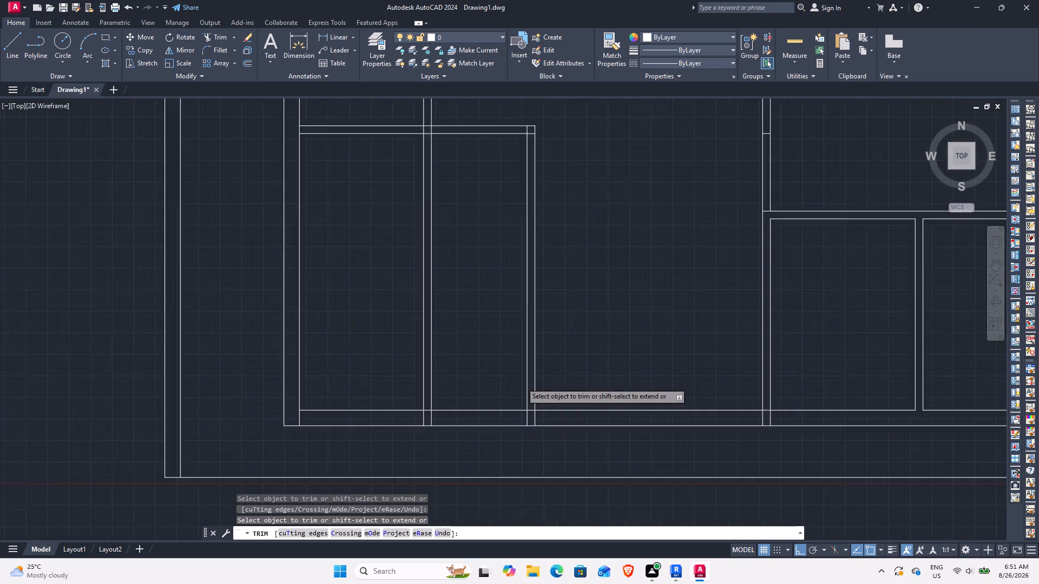
middle_click_drag(486, 350, 476, 412)
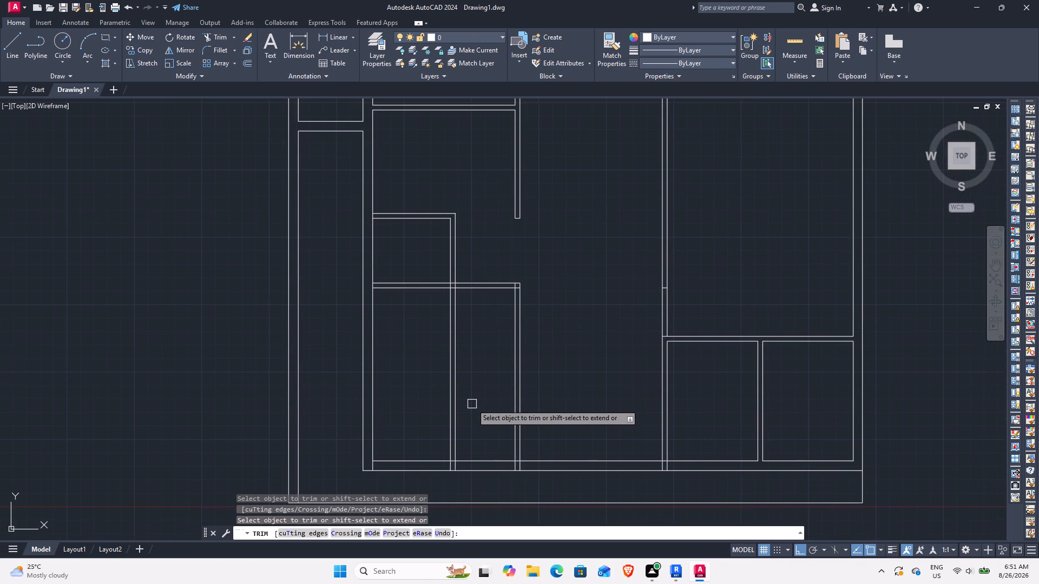
left_click_drag(561, 380, 542, 377)
left_click(427, 371)
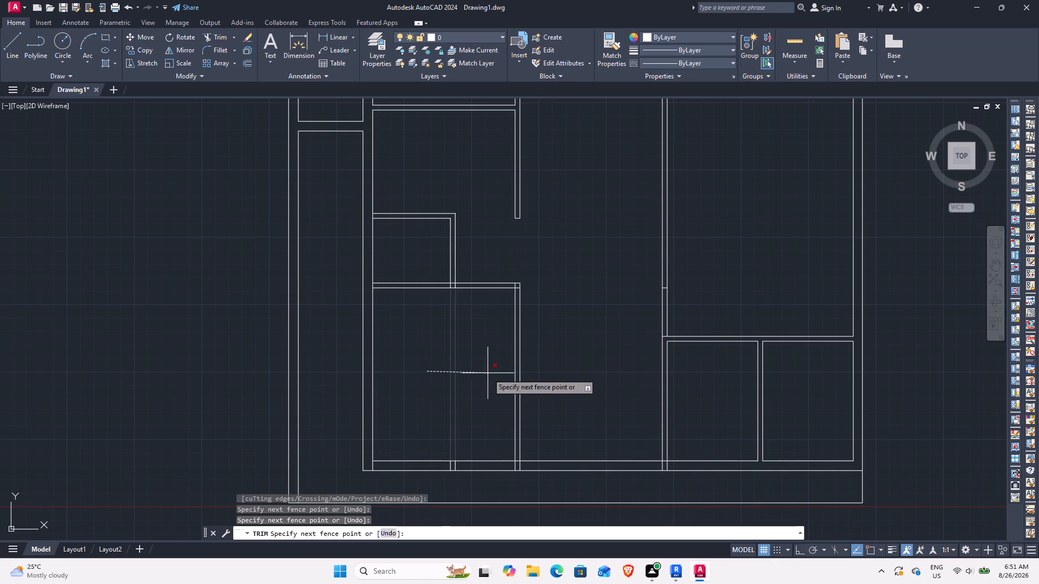
left_click(571, 373)
scroll(499, 466, "up", 3)
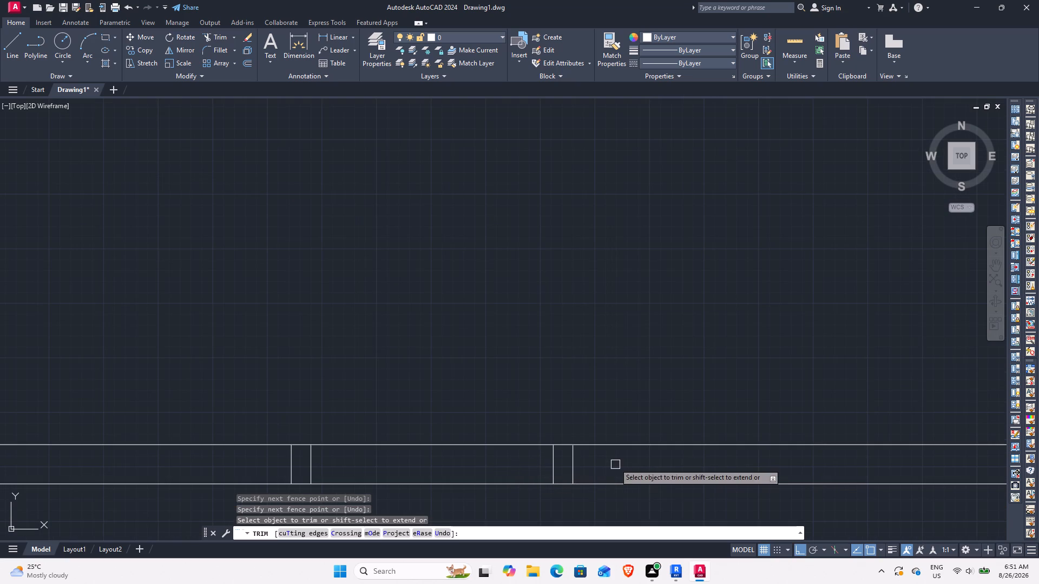
left_click(604, 463)
left_click(271, 460)
Trim the vertical lines inside the left horizontal partition, plus its upper face segment between the small room's vertical partition lines.
scroll(303, 307, "down", 2)
middle_click_drag(304, 235, 339, 368)
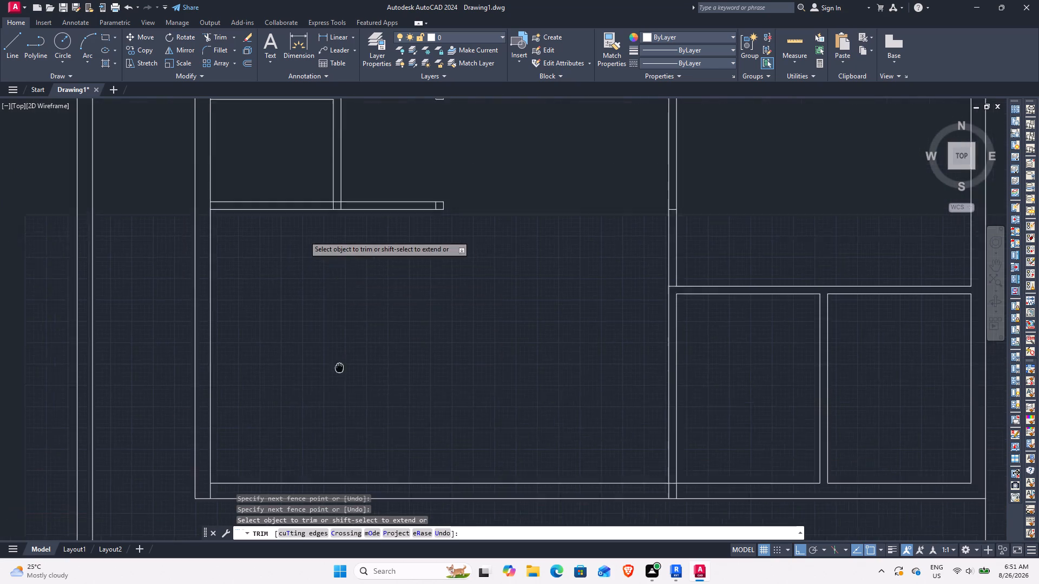
middle_click_drag(339, 368, 354, 461)
scroll(310, 307, "up", 3)
left_click(400, 317)
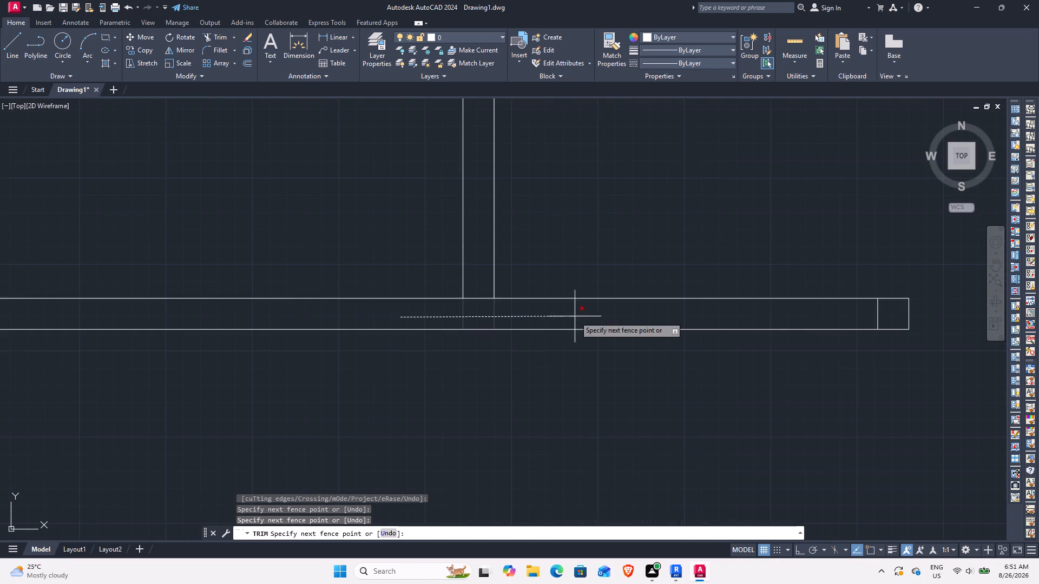
left_click(891, 313)
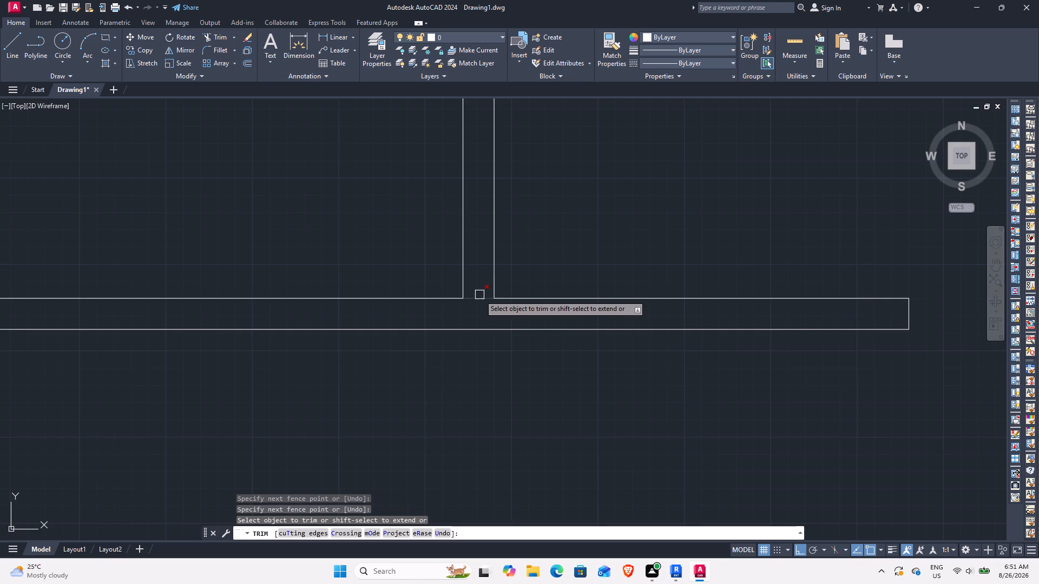
left_click(479, 295)
Trim the overlapping stub of the left wall's inner face inside the bottom wall at the lower-left interior corner.
scroll(385, 327, "down", 4)
middle_click_drag(483, 352, 625, 307)
scroll(448, 464, "up", 3)
left_click(501, 448)
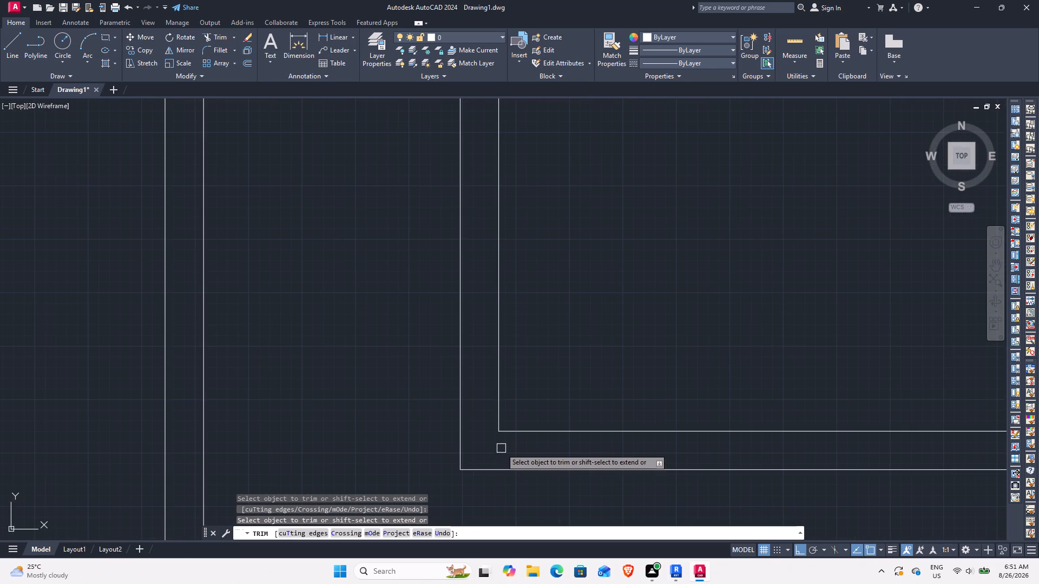
Trim the left wall's inner face segment between the two lines of the left horizontal partition, and end the Trim command.
scroll(564, 327, "down", 1)
middle_click_drag(564, 329, 557, 423)
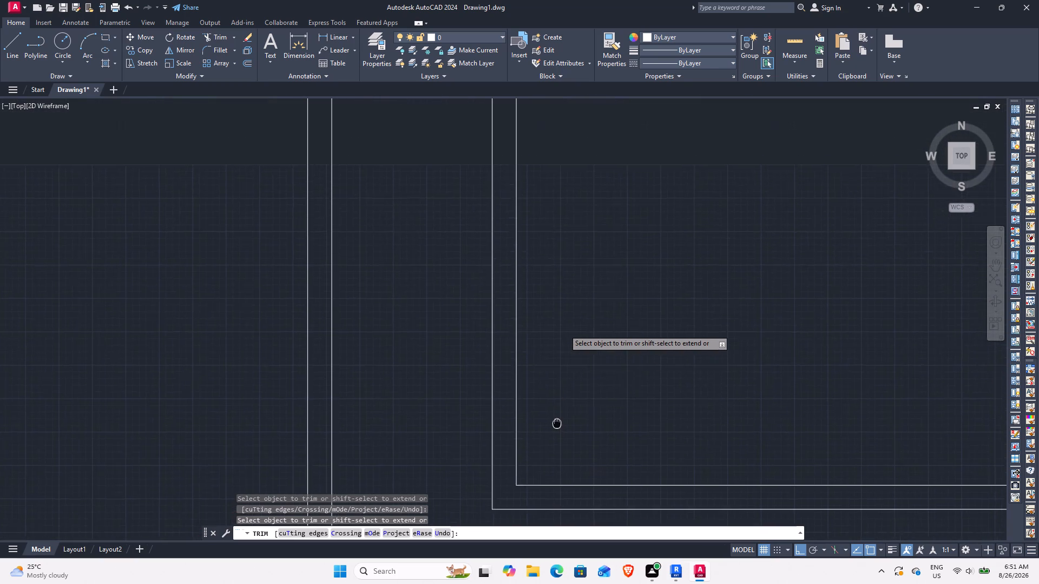
middle_click_drag(557, 423, 549, 455)
middle_click_drag(534, 298, 534, 301)
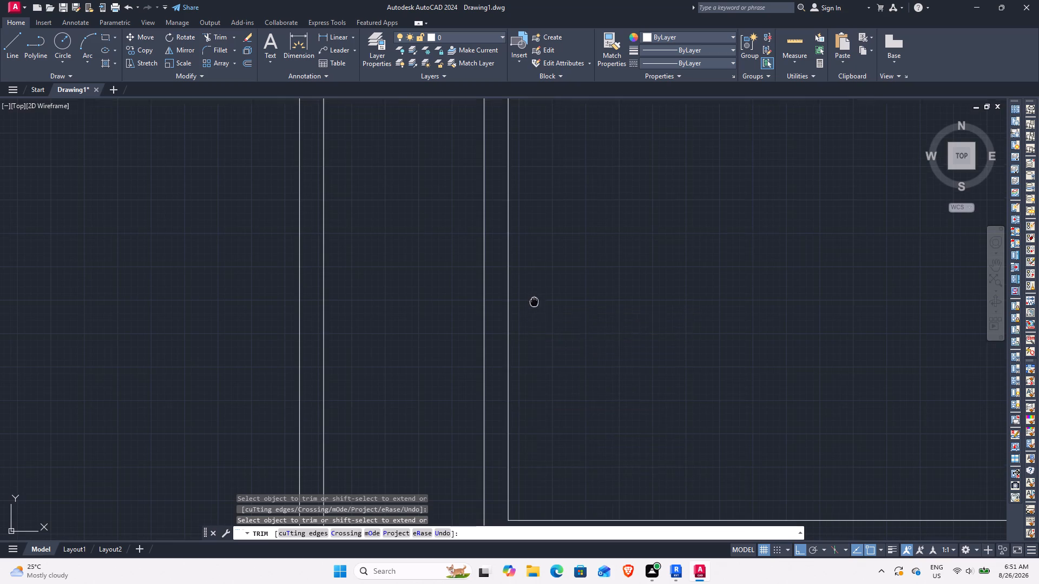
middle_click_drag(534, 301, 509, 446)
scroll(482, 229, "up", 2)
left_click(481, 229)
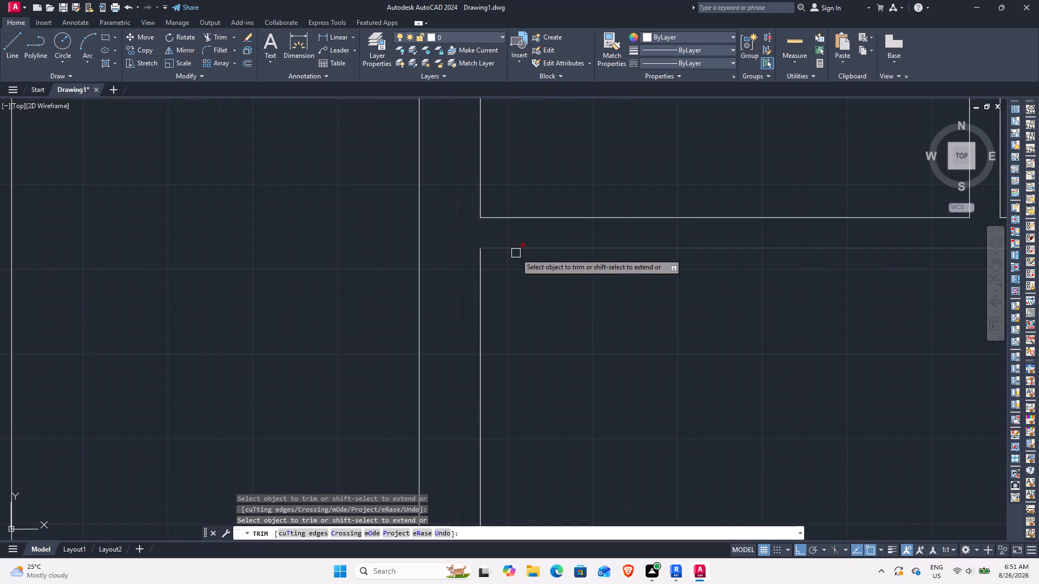
scroll(527, 270, "down", 4)
middle_click_drag(595, 375, 531, 414)
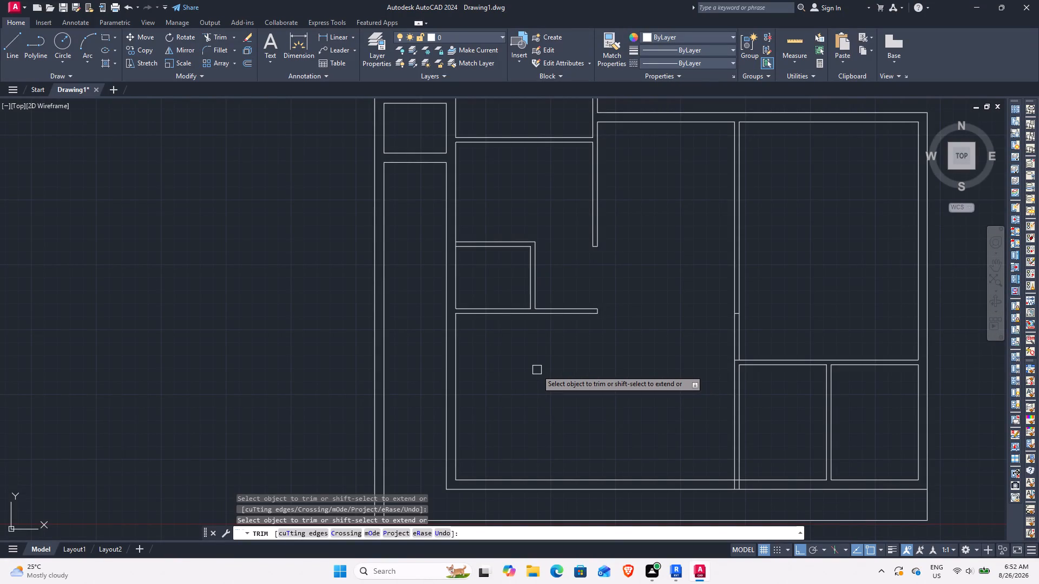
key("Escape")
key("Escape")
Offset the upper-left outer top wall line 4.5 inches downward into the plan.
middle_click_drag(595, 394, 536, 355)
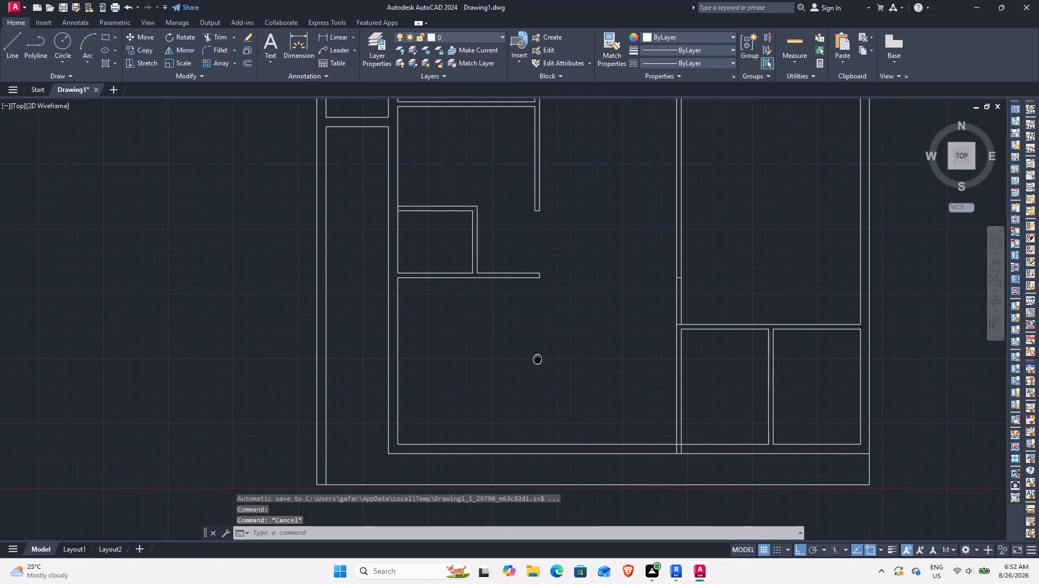
middle_click_drag(536, 355, 545, 319)
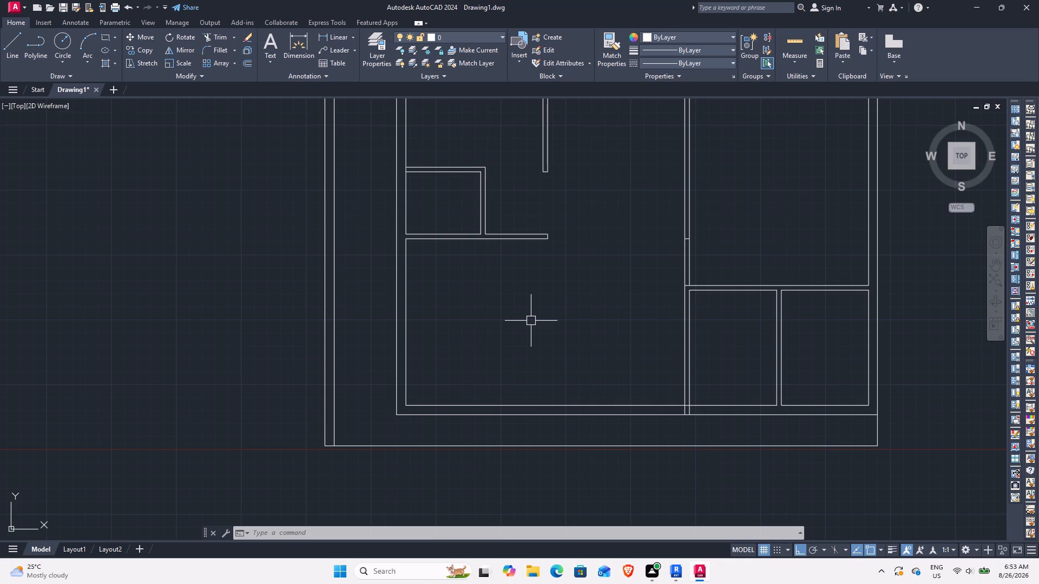
middle_click_drag(534, 300, 472, 458)
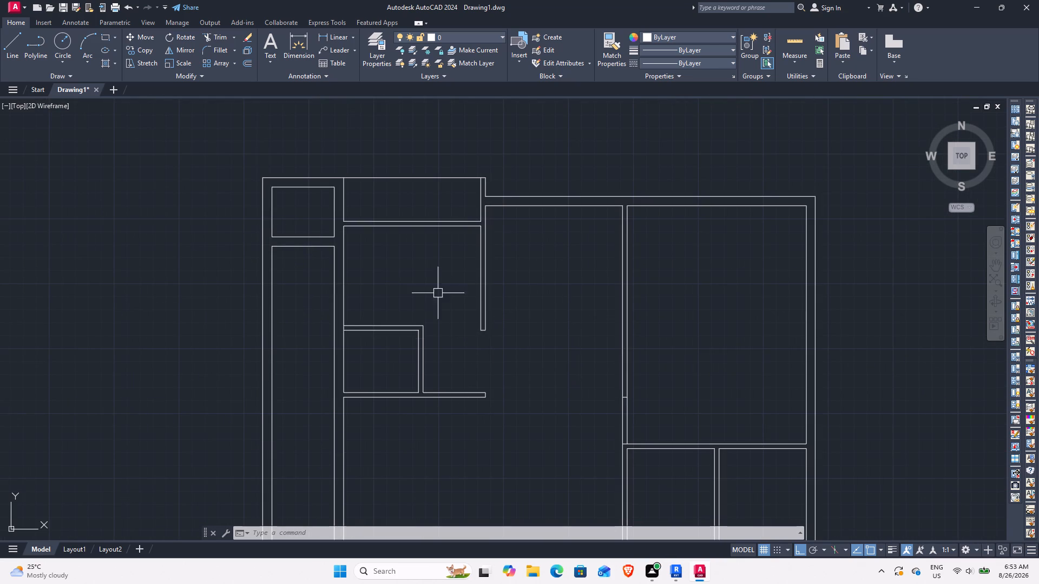
scroll(417, 189, "up", 2)
middle_click_drag(431, 220, 442, 284)
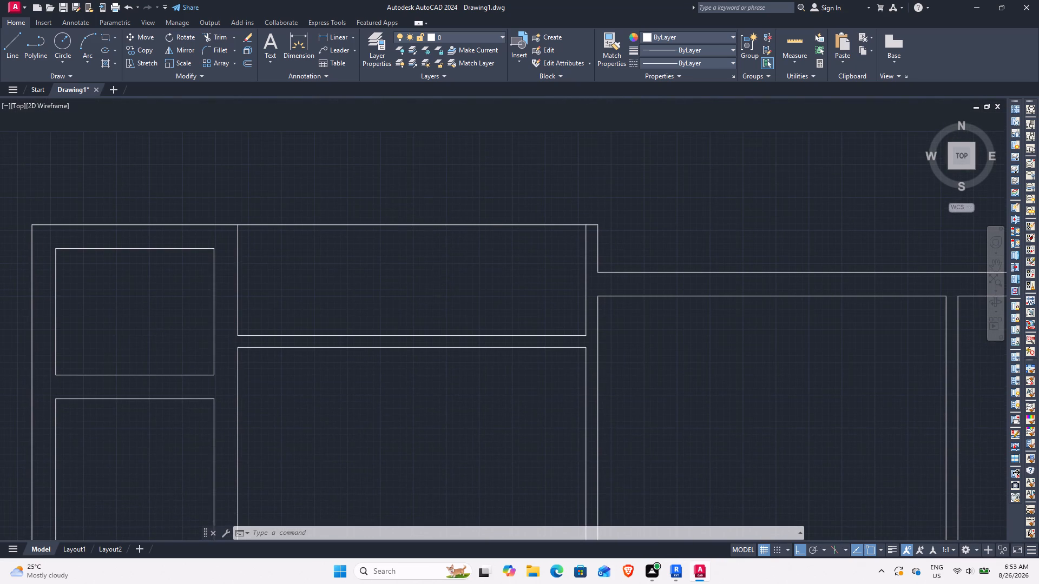
type("O")
key("space")
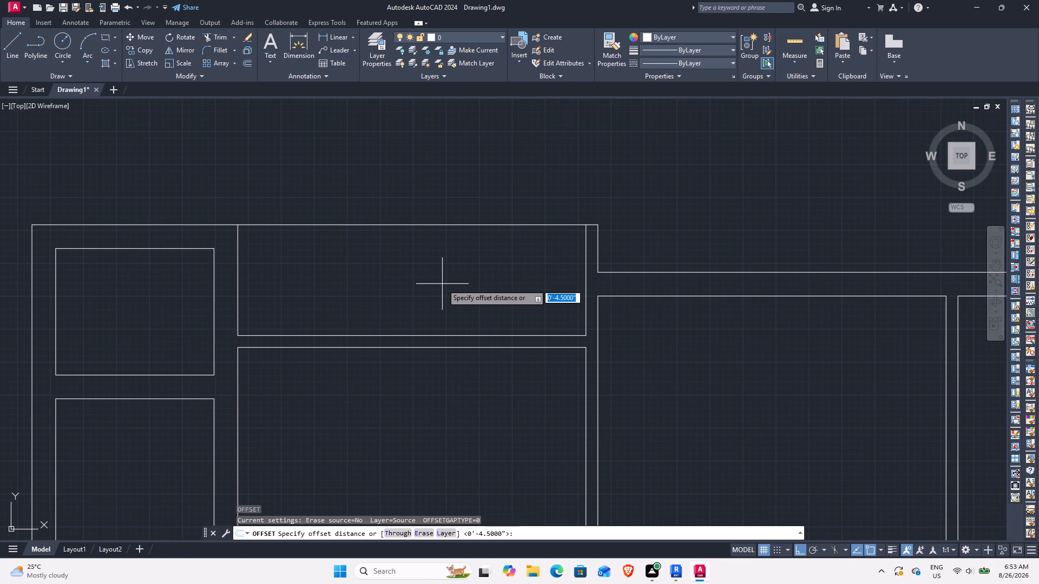
key("space")
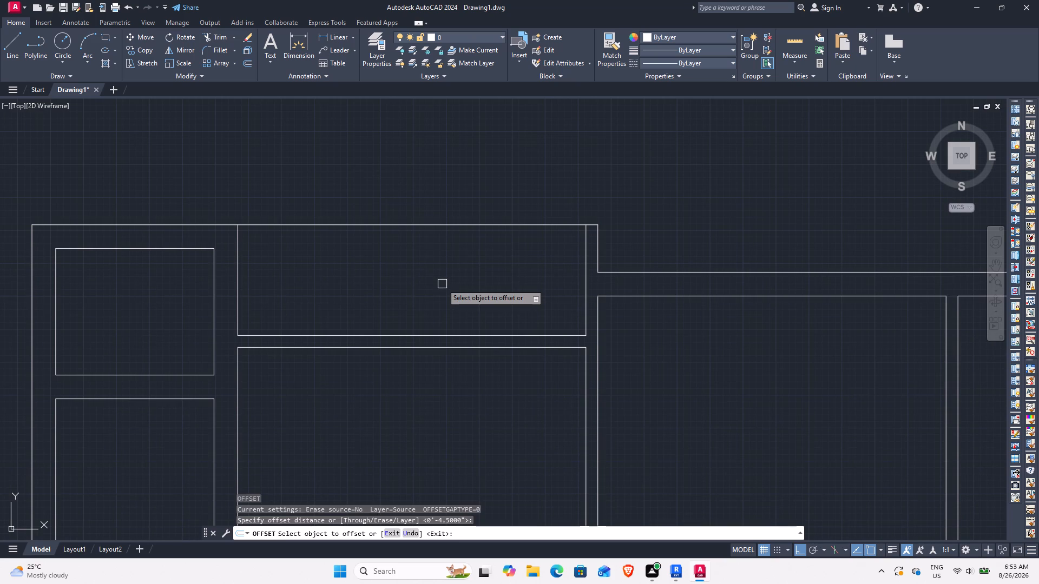
left_click(451, 225)
left_click(455, 254)
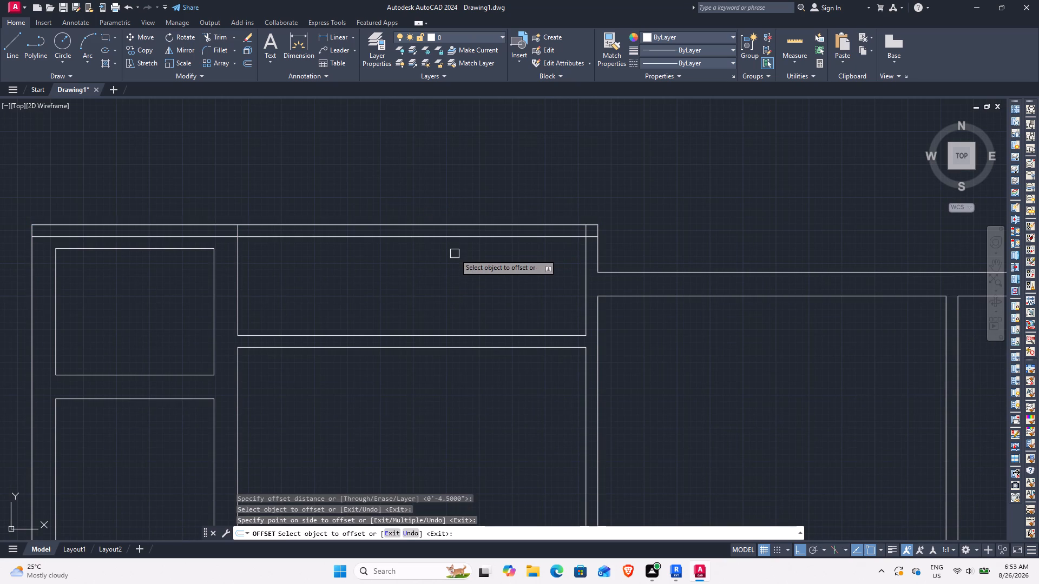
key("Escape")
Trim the offset line over the upper-left room, the vertical stubs inside the top wall, and the overhanging stub at its stepped corner.
type("TR")
key("space")
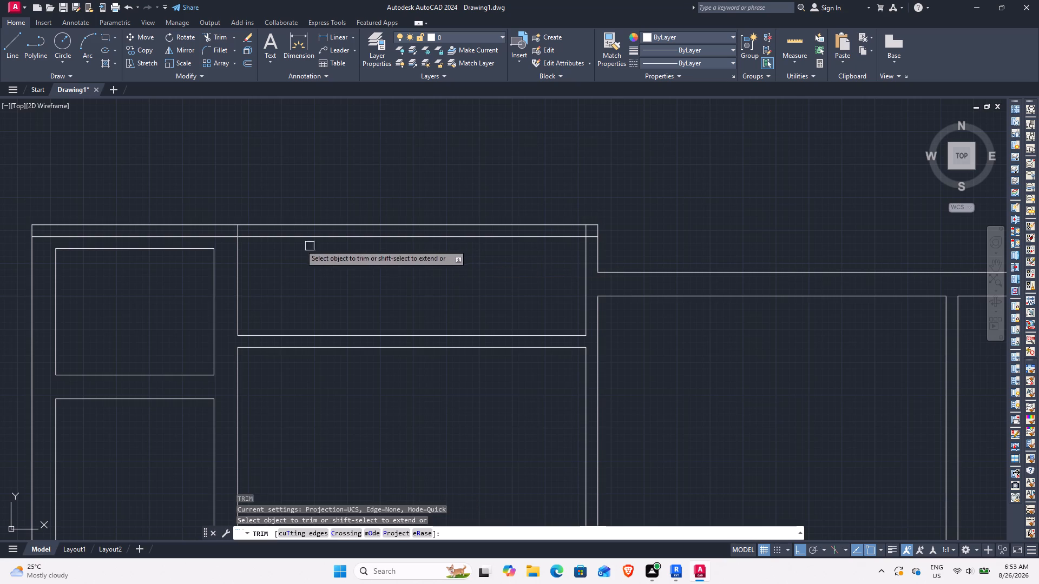
left_click(204, 234)
left_click(237, 229)
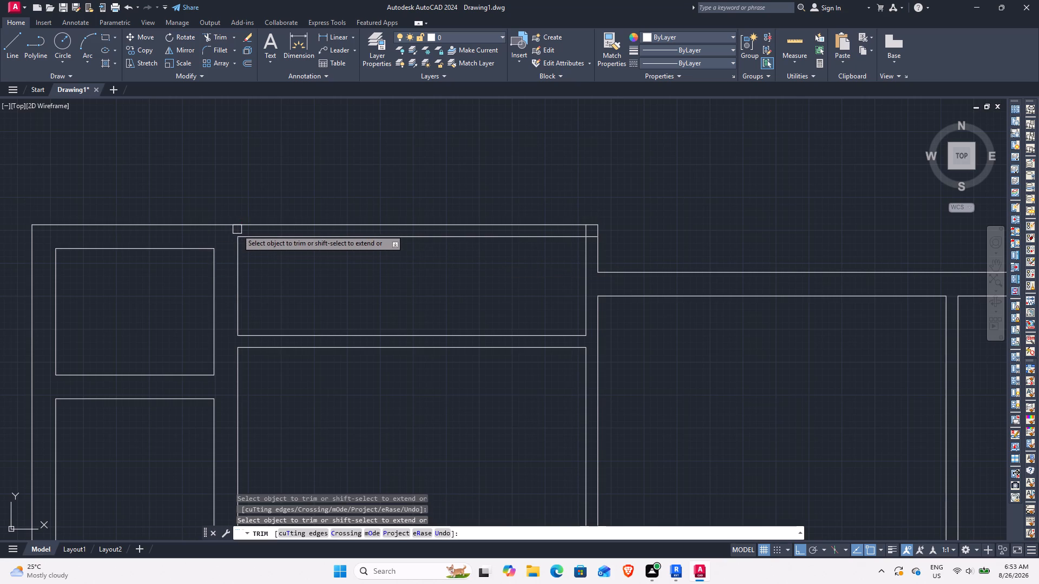
scroll(588, 229, "up", 3)
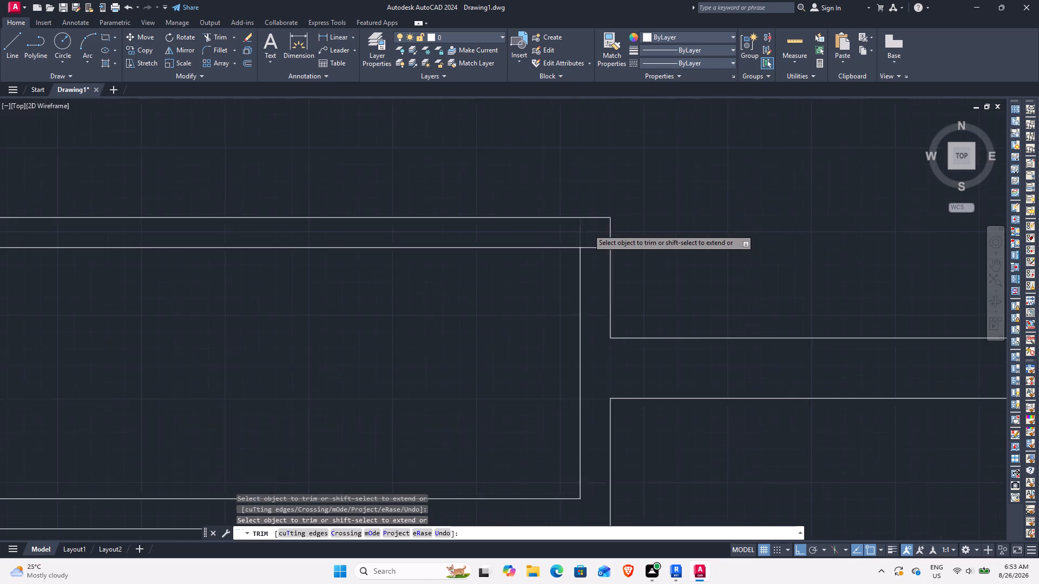
left_click(575, 238)
left_click(600, 259)
scroll(580, 329, "down", 4)
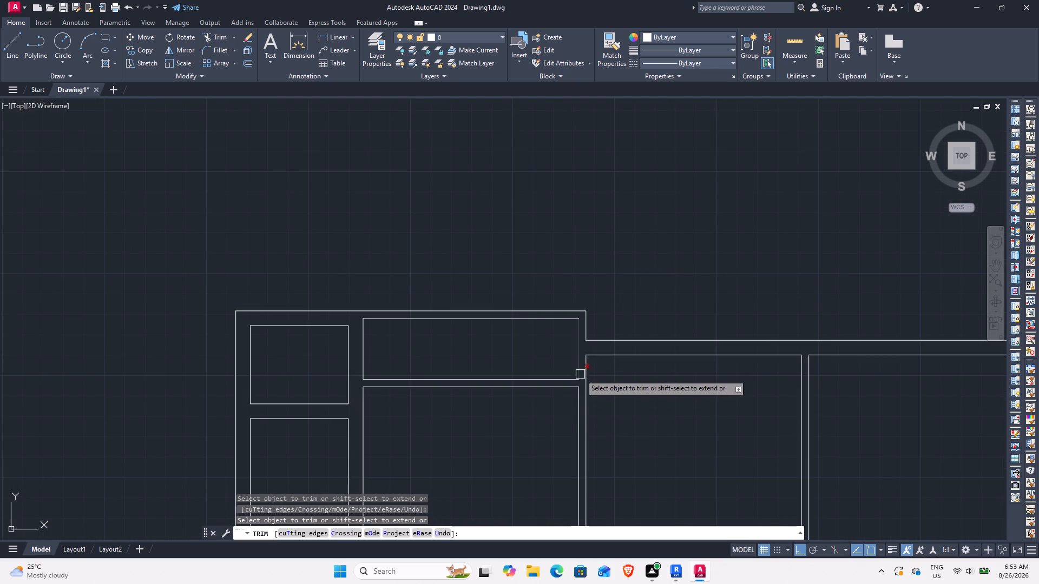
key("Escape")
Trim the central vertical partition's two lines inside the bottom wall, plus the wall's inner face segment between them.
scroll(456, 416, "down", 2)
middle_click_drag(488, 421, 450, 256)
middle_click_drag(455, 417, 470, 389)
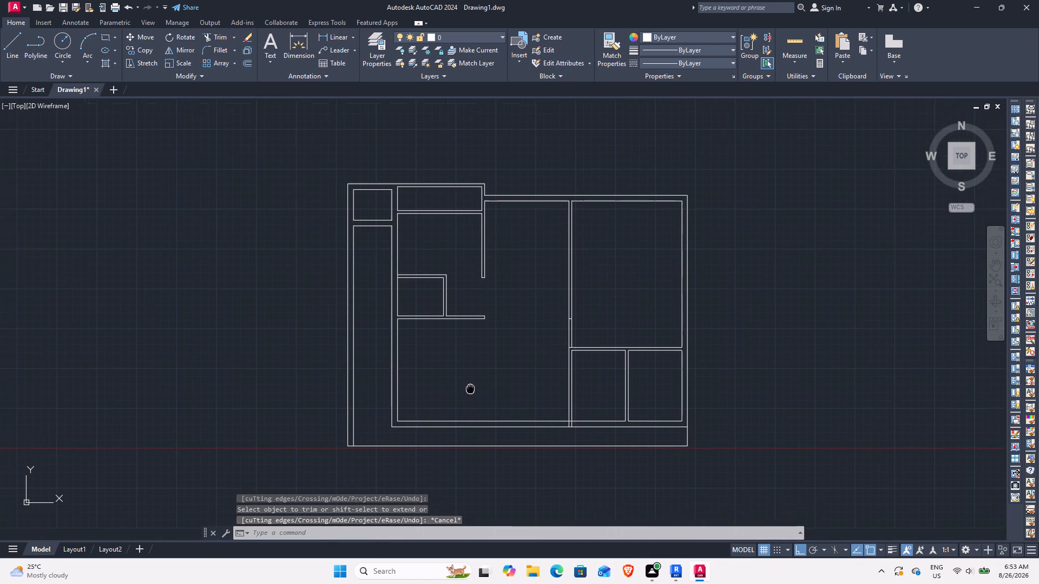
middle_click_drag(470, 389, 474, 381)
scroll(603, 432, "up", 3)
key("r")
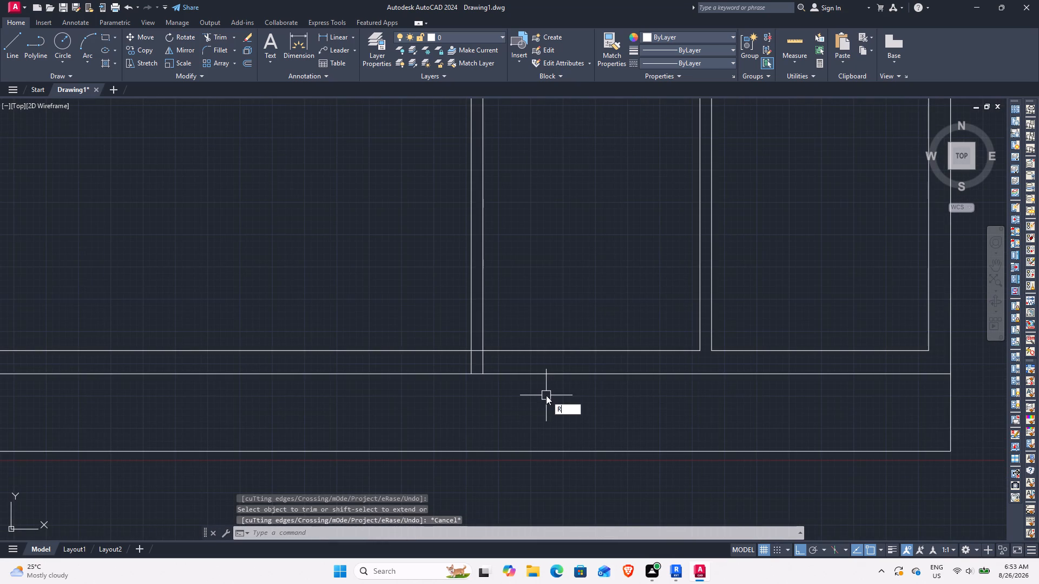
key("Escape")
key("space")
left_click(499, 361)
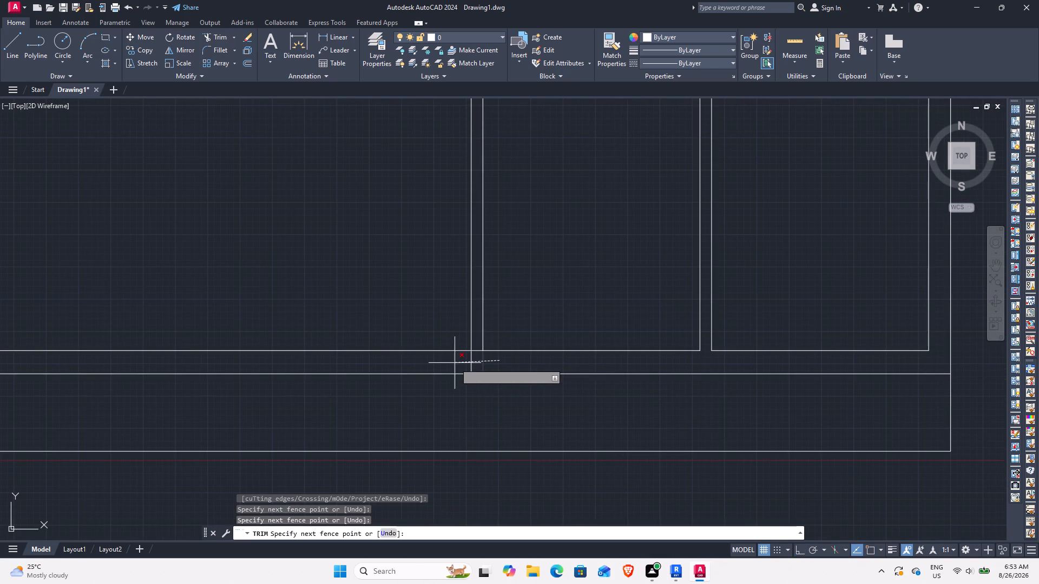
left_click(451, 363)
left_click(475, 349)
scroll(449, 353, "down", 2)
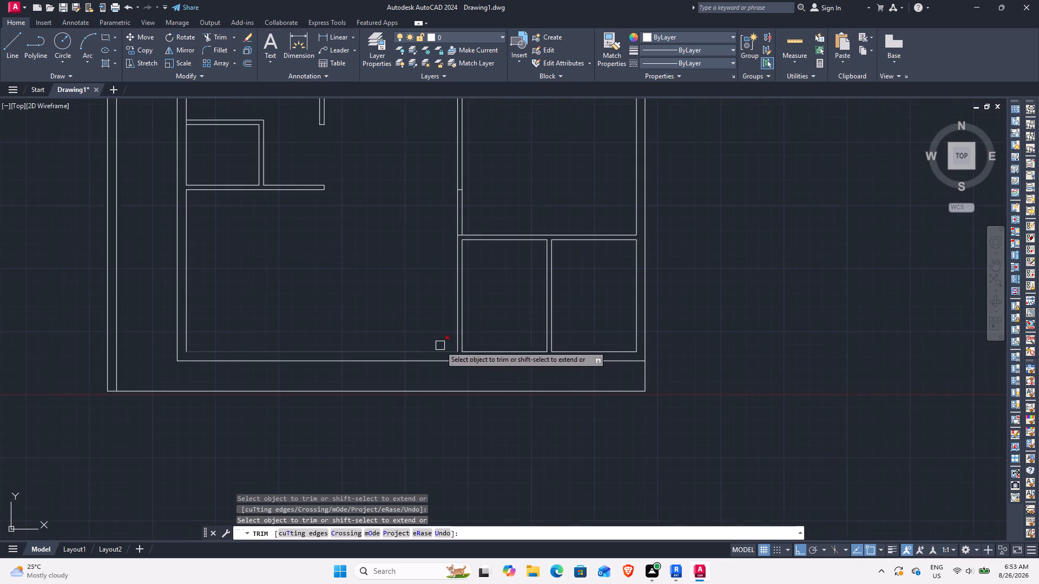
middle_click_drag(390, 306, 452, 360)
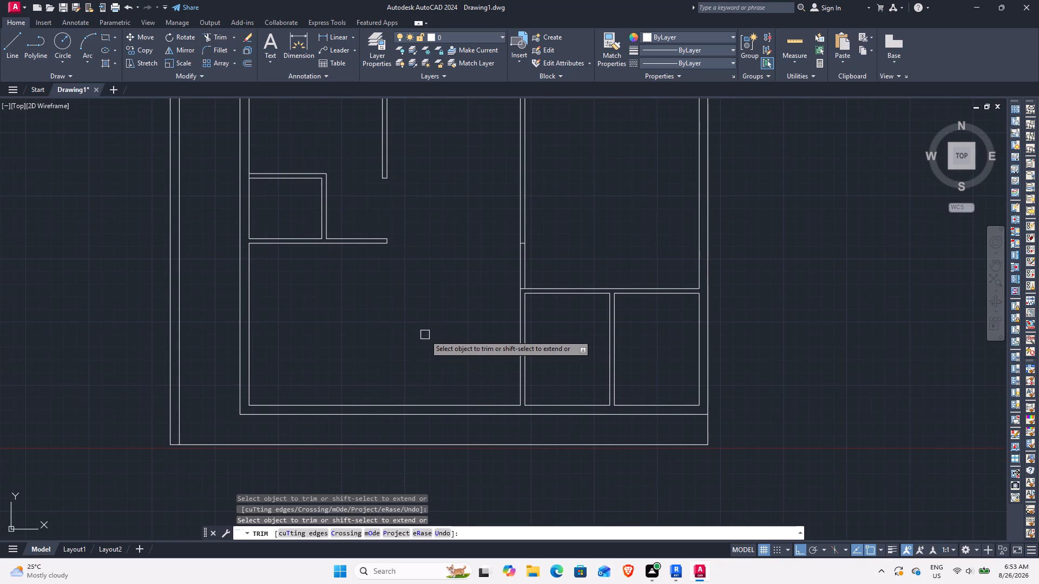
key("Escape")
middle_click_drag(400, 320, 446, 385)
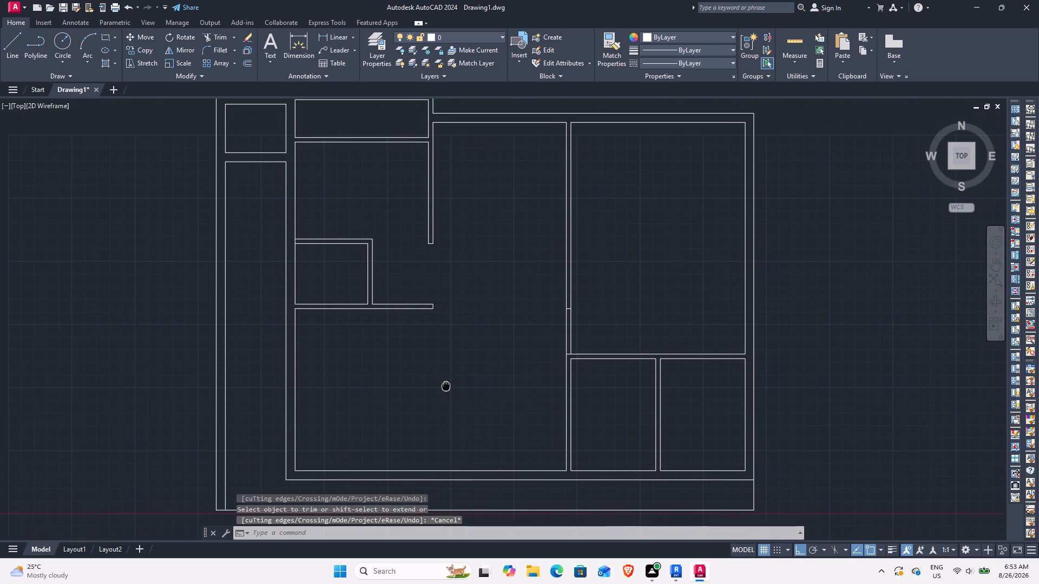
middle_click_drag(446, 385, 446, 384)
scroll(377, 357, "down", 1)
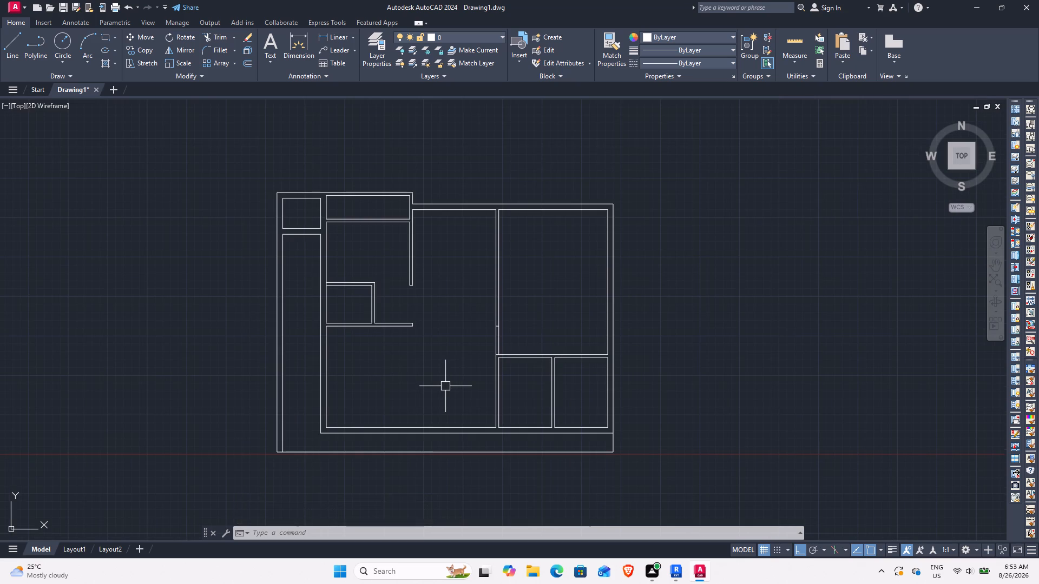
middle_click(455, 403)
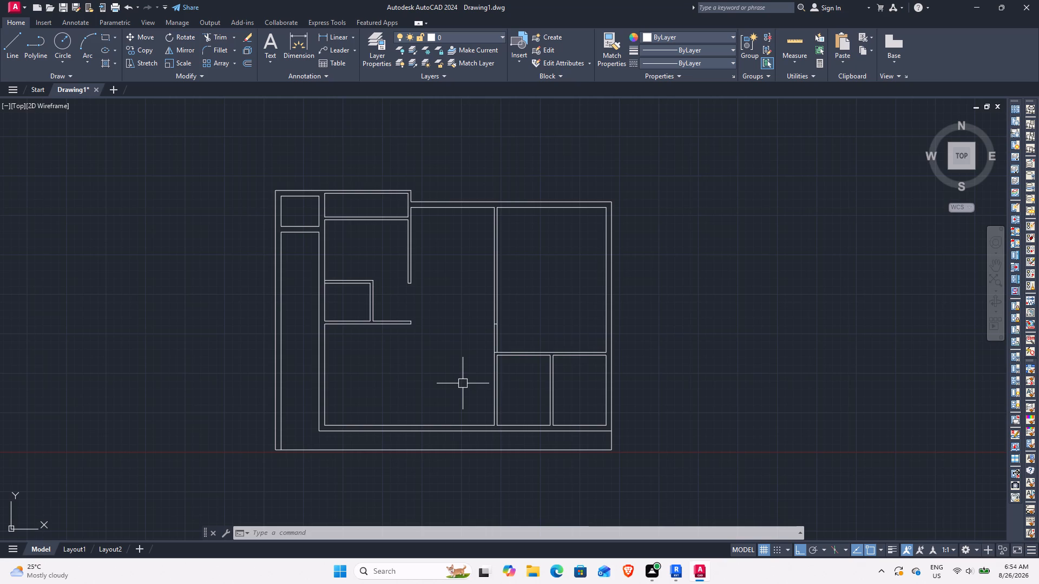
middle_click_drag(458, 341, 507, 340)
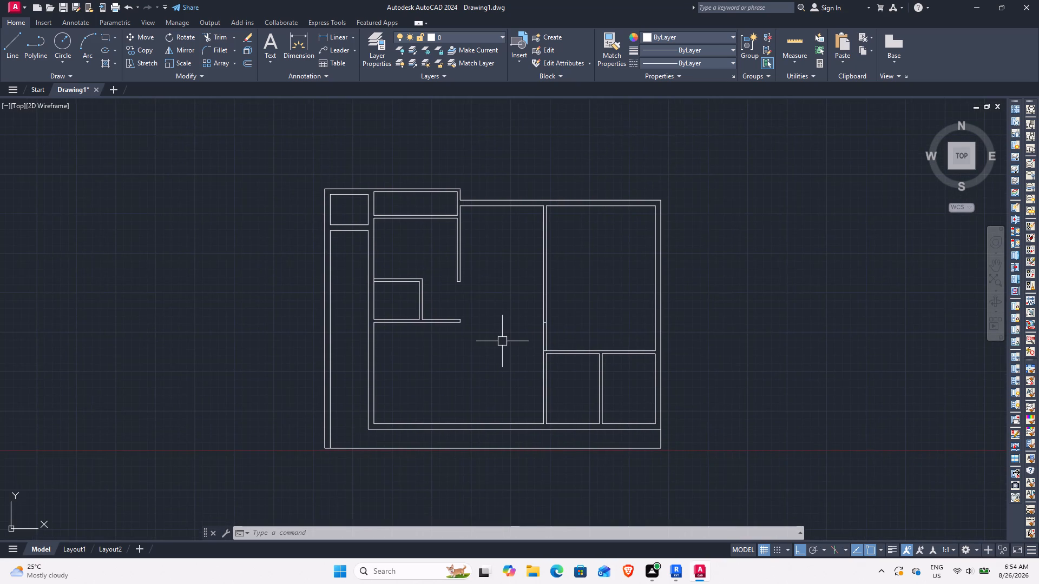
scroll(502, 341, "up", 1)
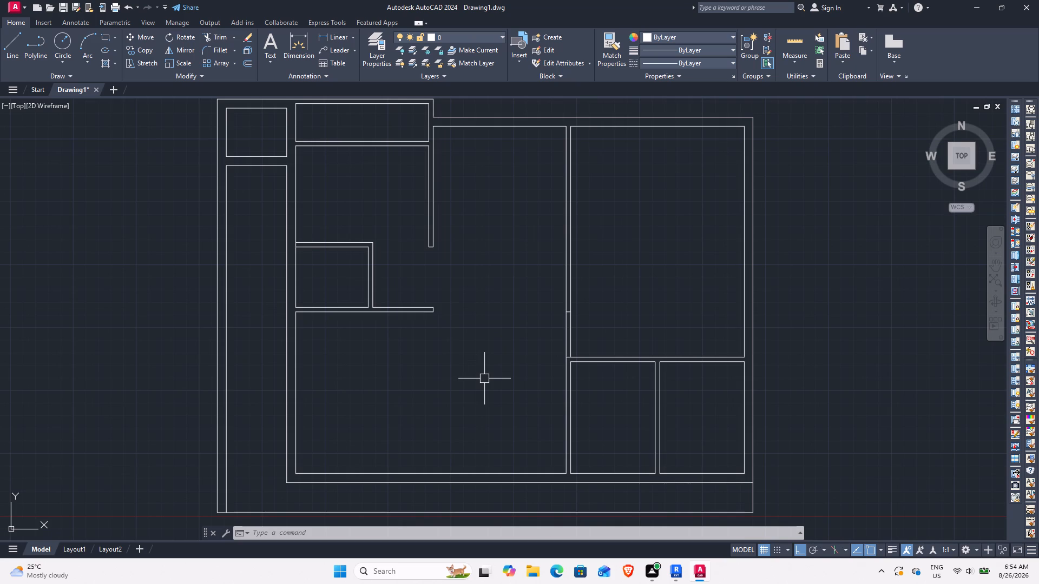
Draw a 12 by 9 inch horizontal rectangle in the empty area to the right of the floor plan.
middle_click_drag(489, 341, 470, 371)
scroll(459, 366, "down", 1)
middle_click_drag(449, 366, 390, 369)
type("RE")
type("C")
key("space")
left_click(649, 307)
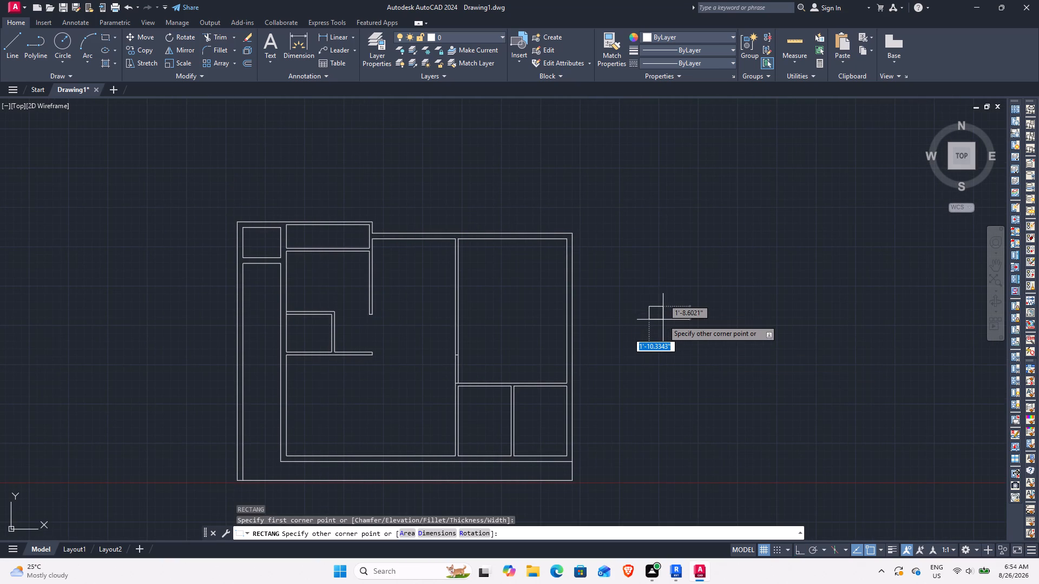
type("D")
key("space")
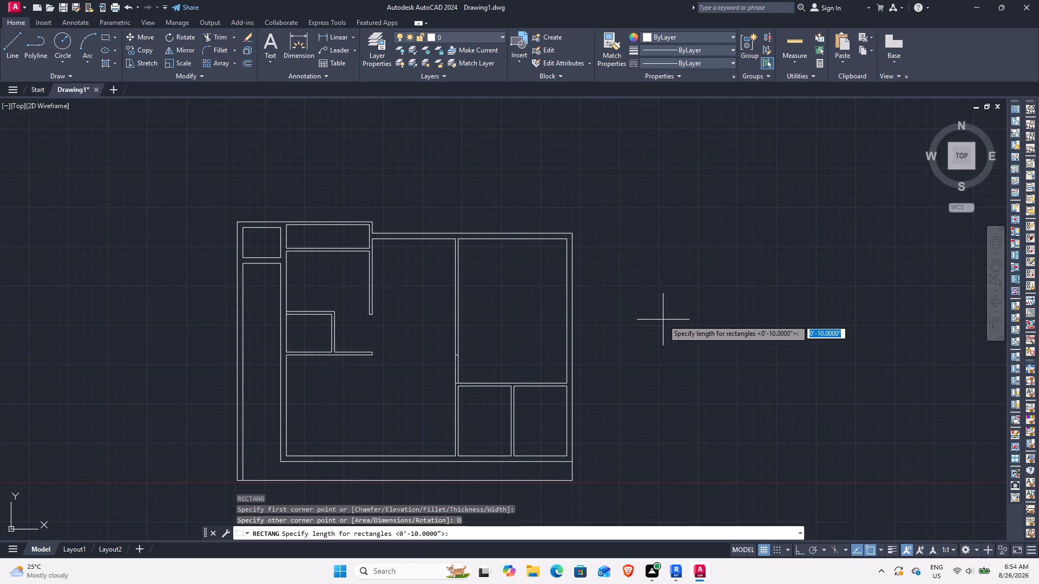
key("space")
key("9")
key("Return")
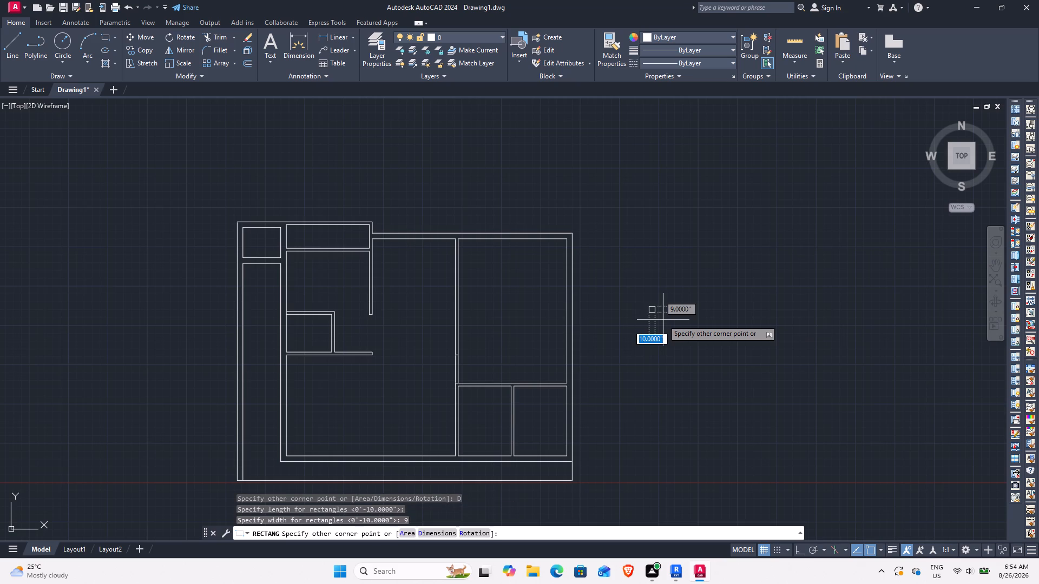
type("12")
key("Return")
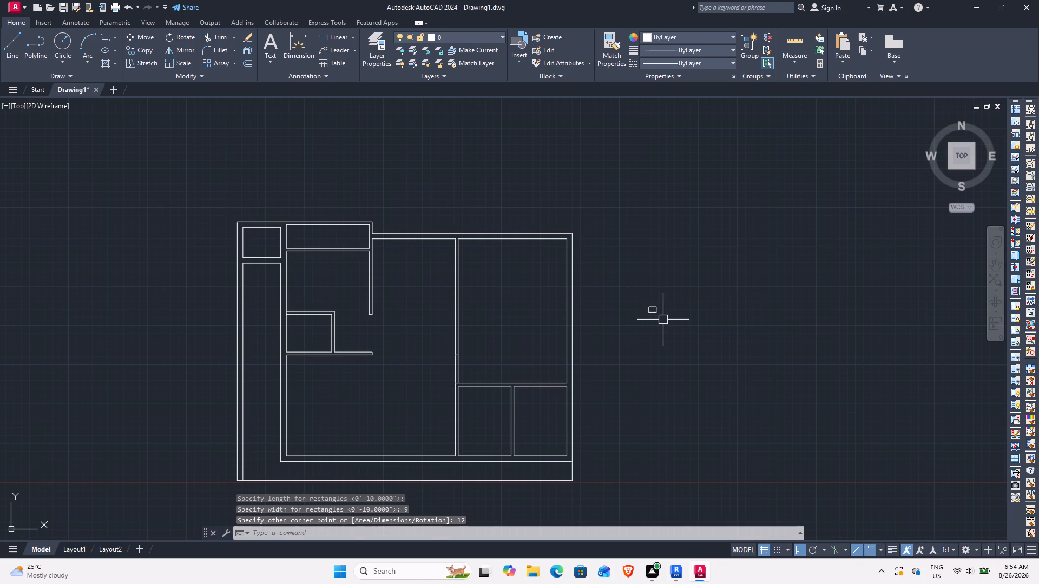
left_click(663, 320)
scroll(657, 311, "up", 2)
key("Escape")
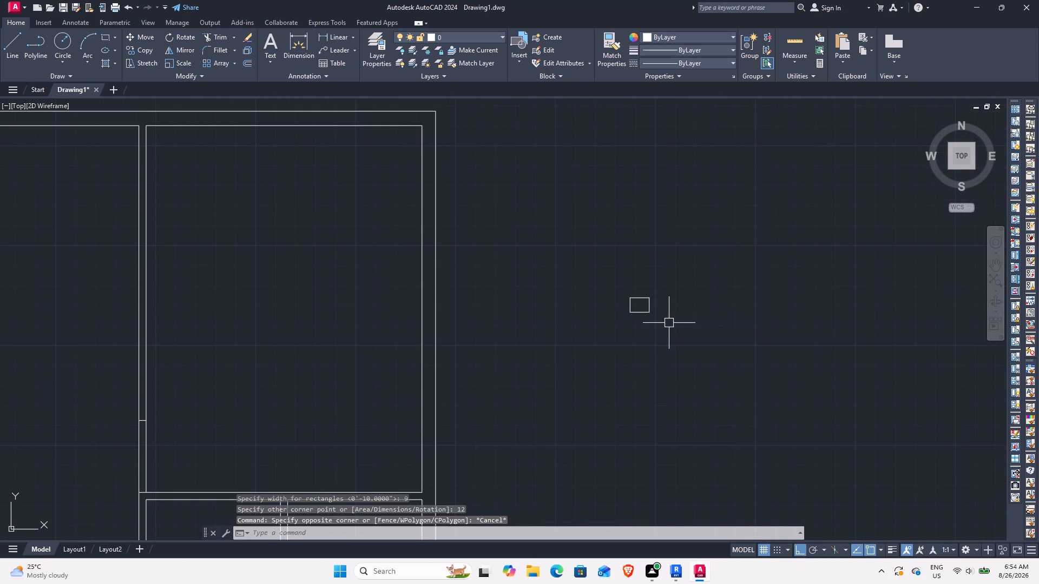
Copy the small rectangle about 1'-11" horizontally to its right, using its lower-right corner as the base point.
scroll(669, 323, "up", 3)
middle_click_drag(652, 317, 656, 366)
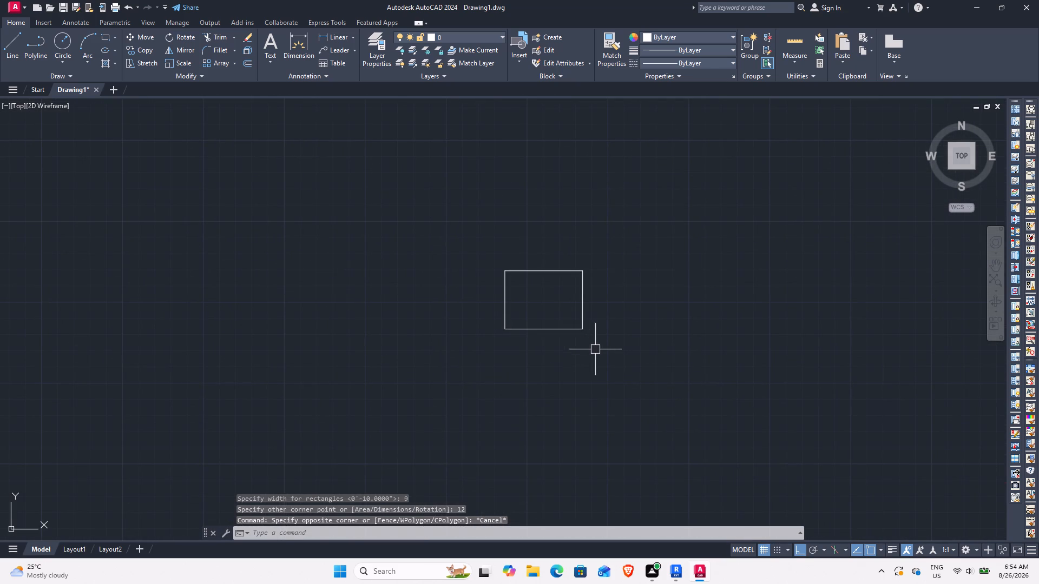
left_click(596, 349)
left_click(490, 270)
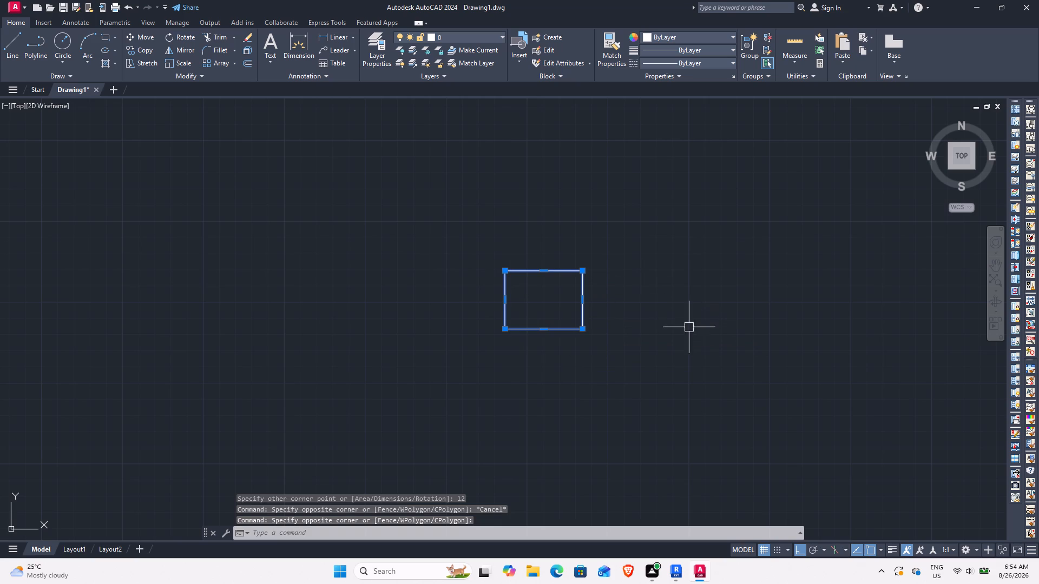
key("c")
type("O")
key("space")
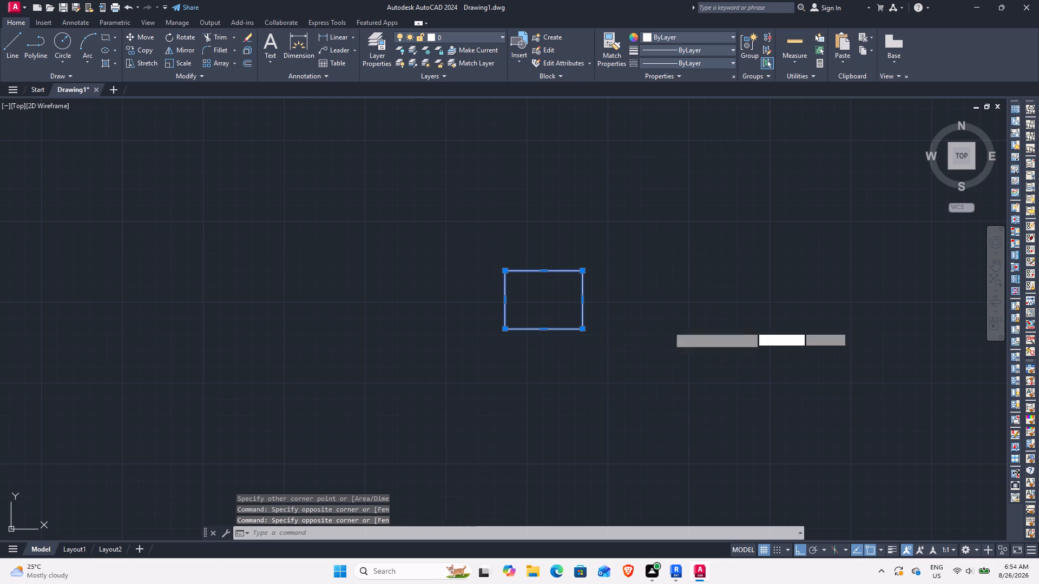
left_click(583, 330)
left_click(732, 327)
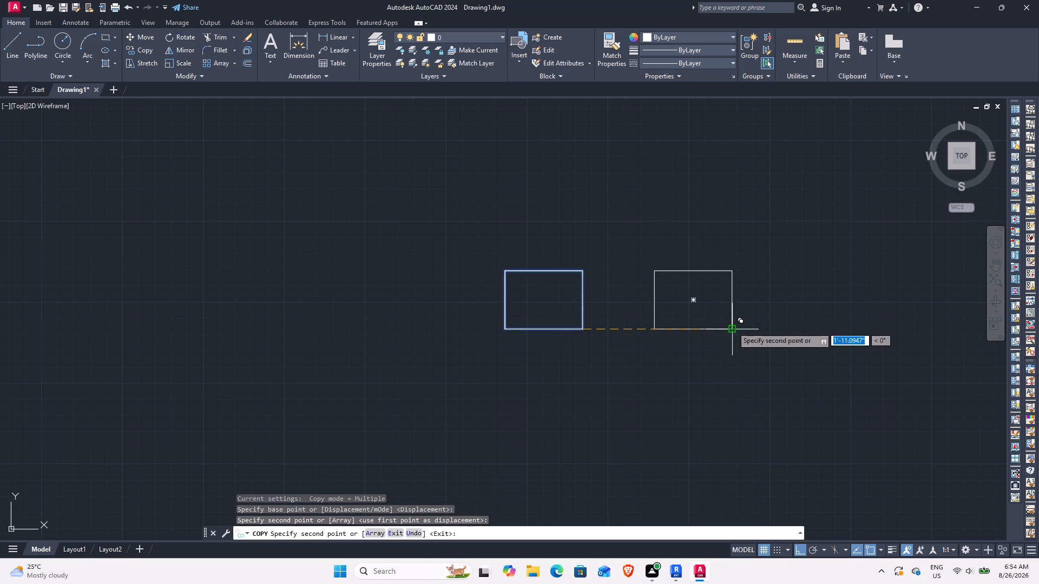
key("Escape")
Rotate the copied rectangle 270° about the midpoint of its right edge so that it stands upright.
left_click_drag(760, 368, 747, 347)
left_click(732, 322)
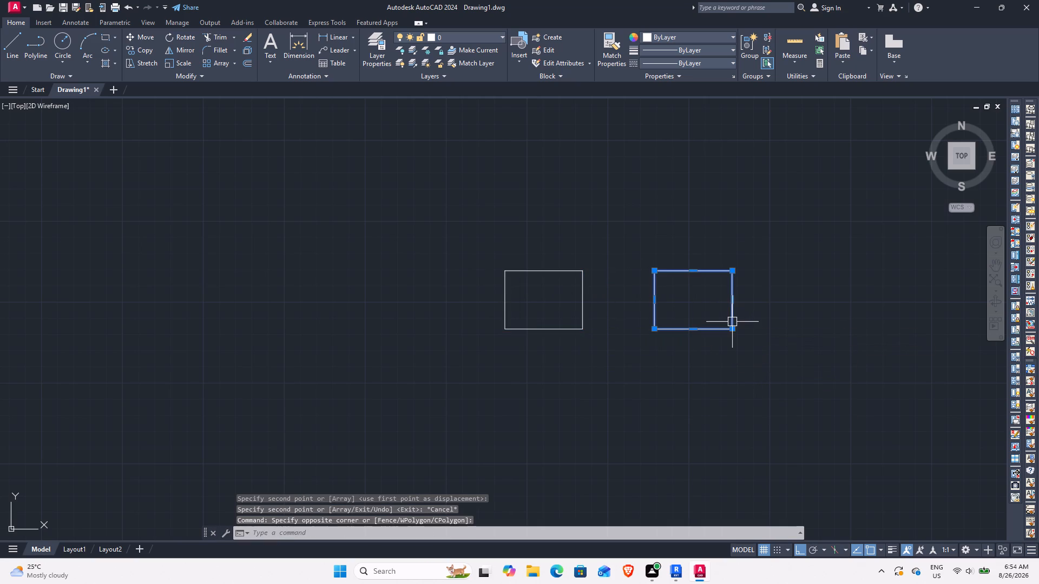
key("r")
key("o")
key("space")
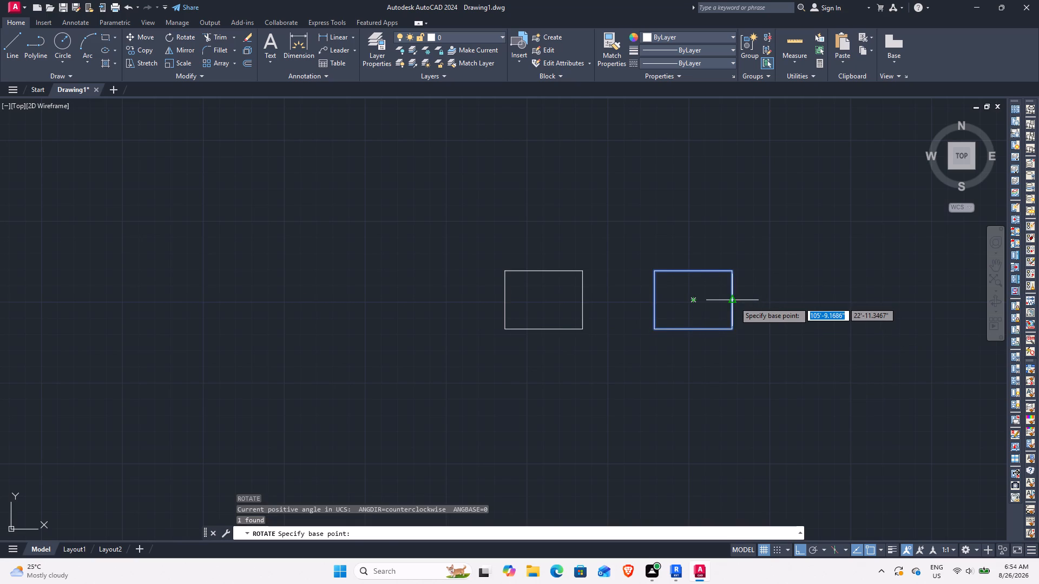
left_click(733, 302)
left_click(733, 347)
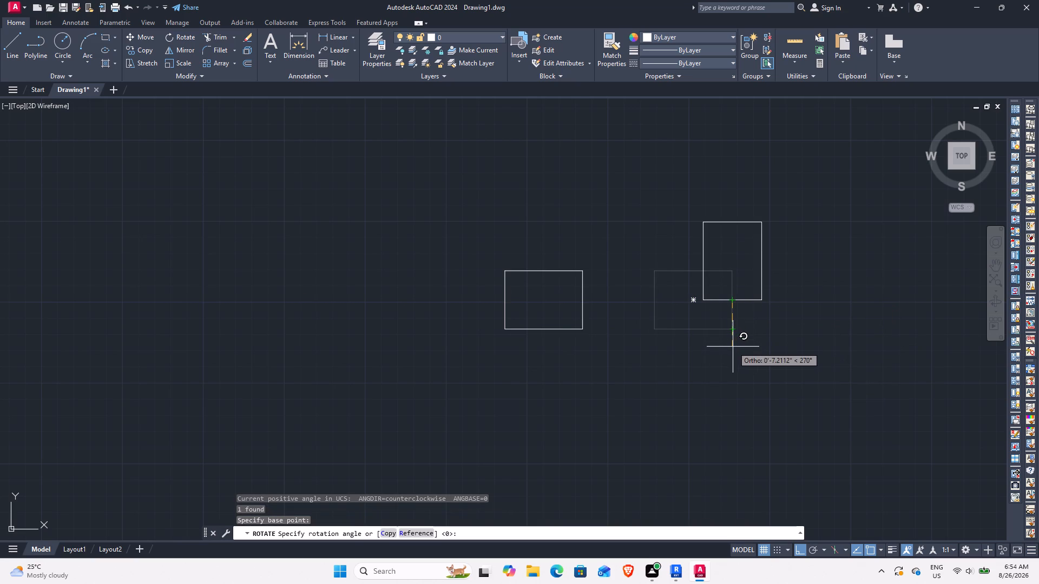
middle_click_drag(748, 333, 696, 360)
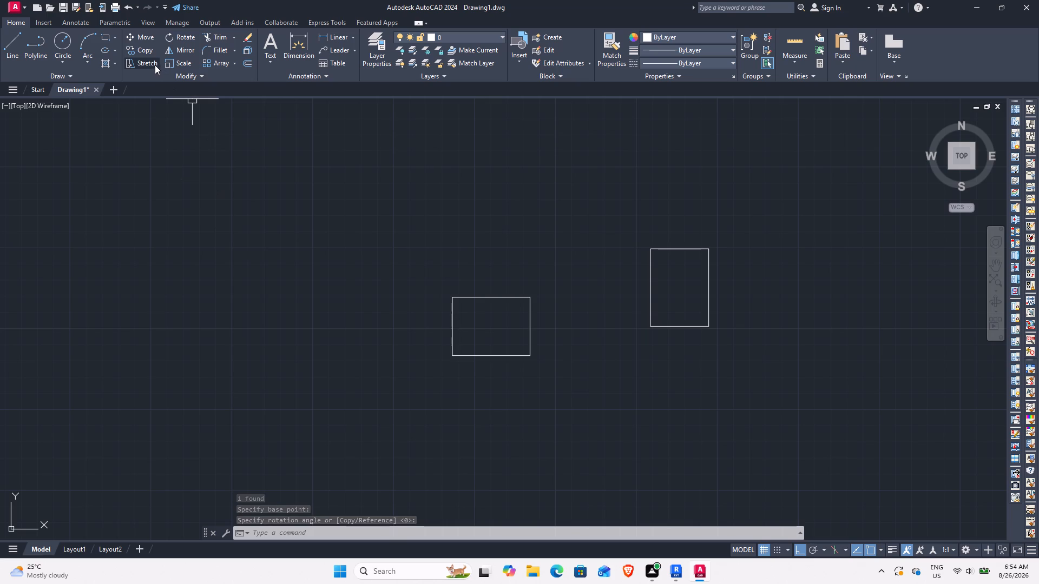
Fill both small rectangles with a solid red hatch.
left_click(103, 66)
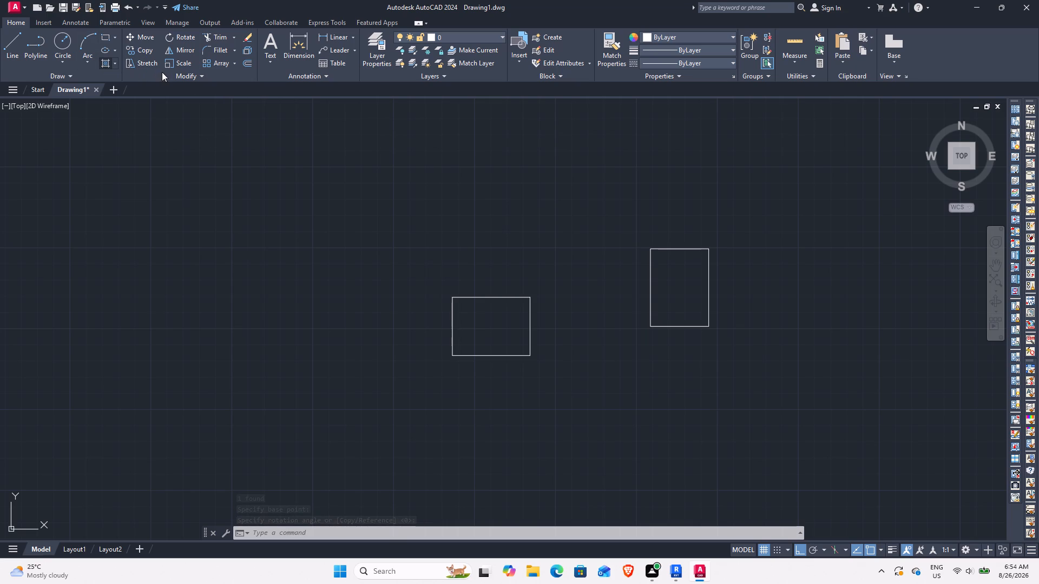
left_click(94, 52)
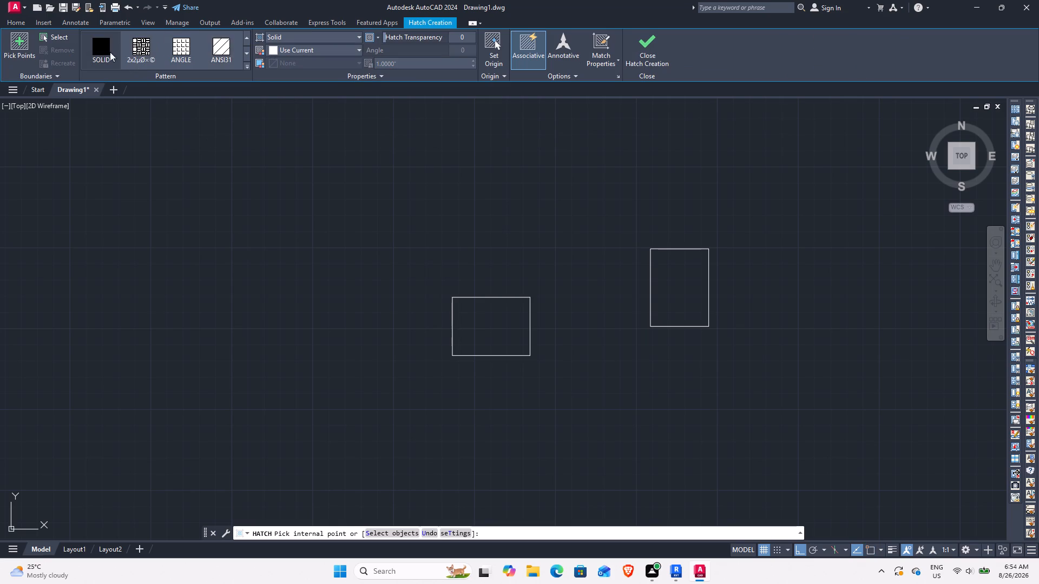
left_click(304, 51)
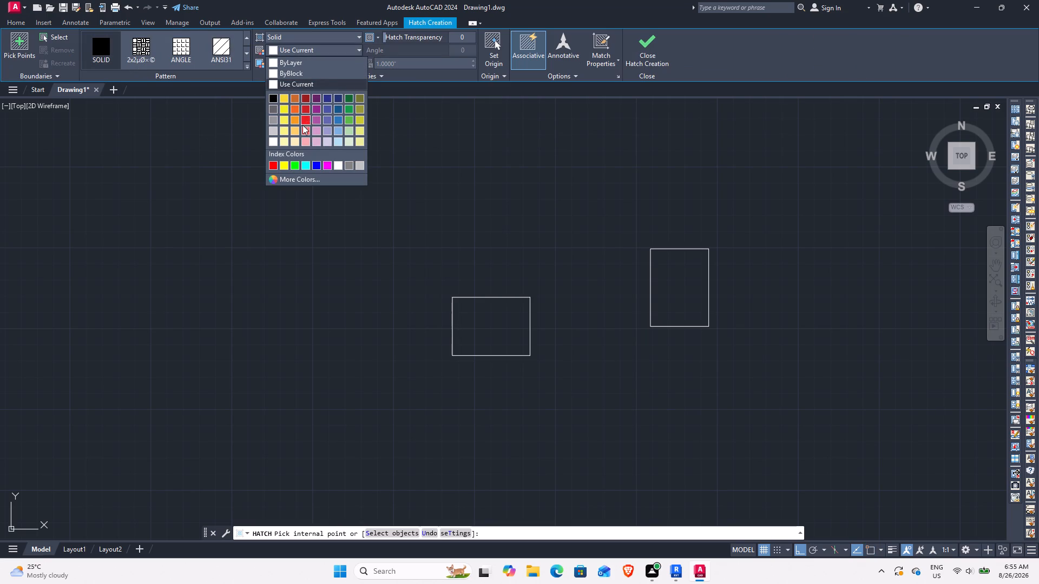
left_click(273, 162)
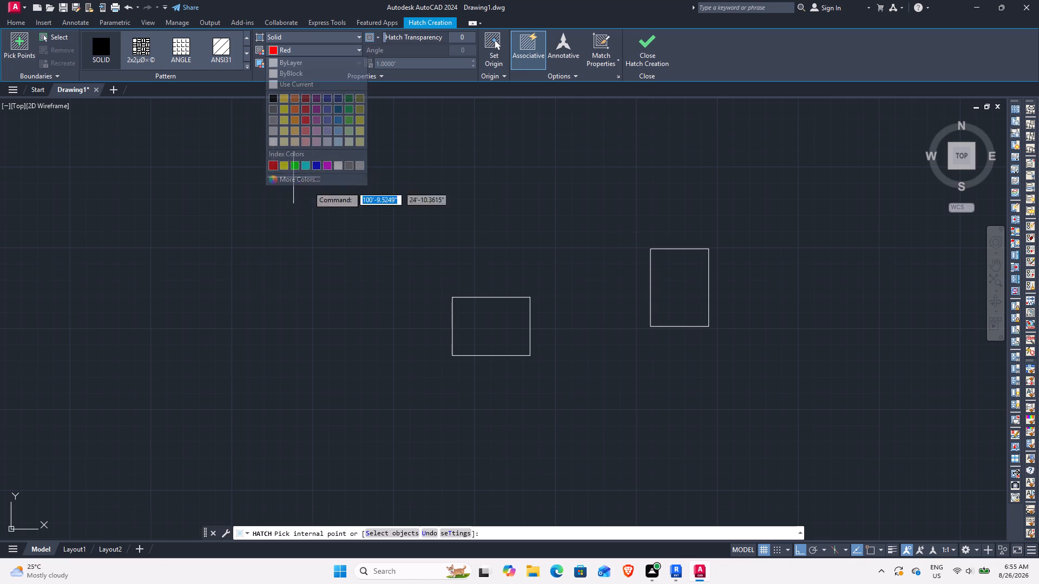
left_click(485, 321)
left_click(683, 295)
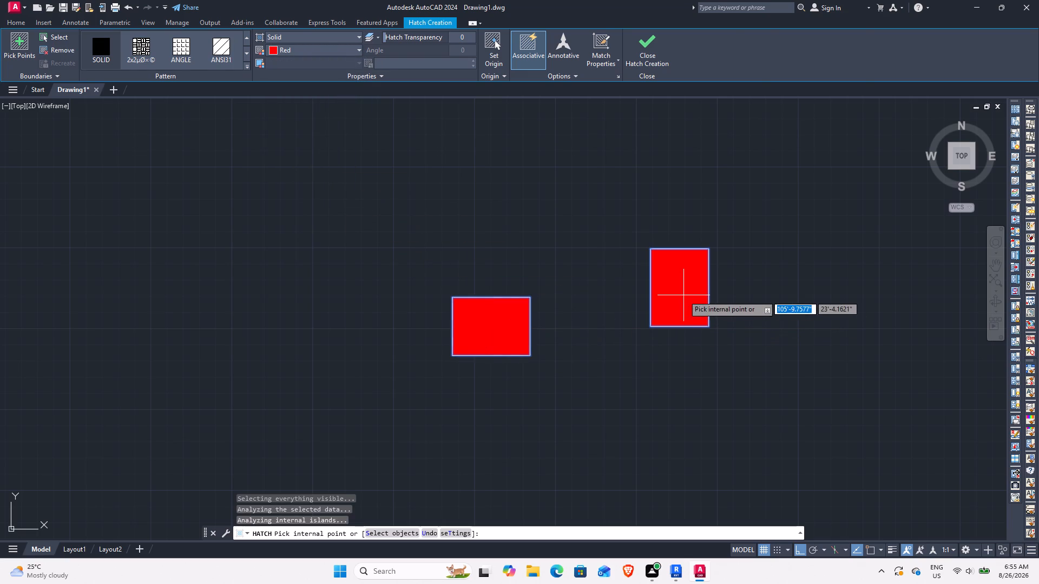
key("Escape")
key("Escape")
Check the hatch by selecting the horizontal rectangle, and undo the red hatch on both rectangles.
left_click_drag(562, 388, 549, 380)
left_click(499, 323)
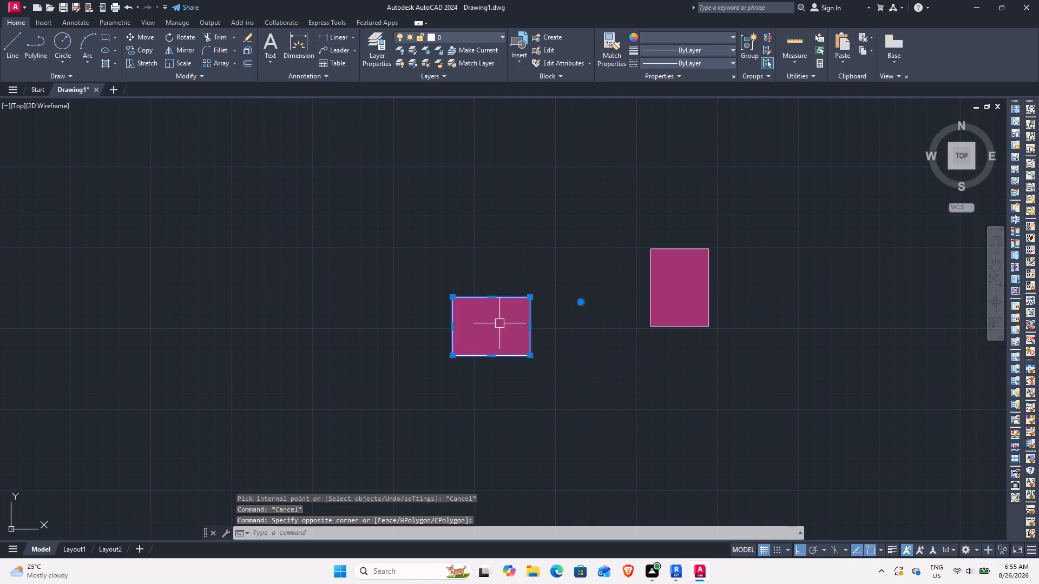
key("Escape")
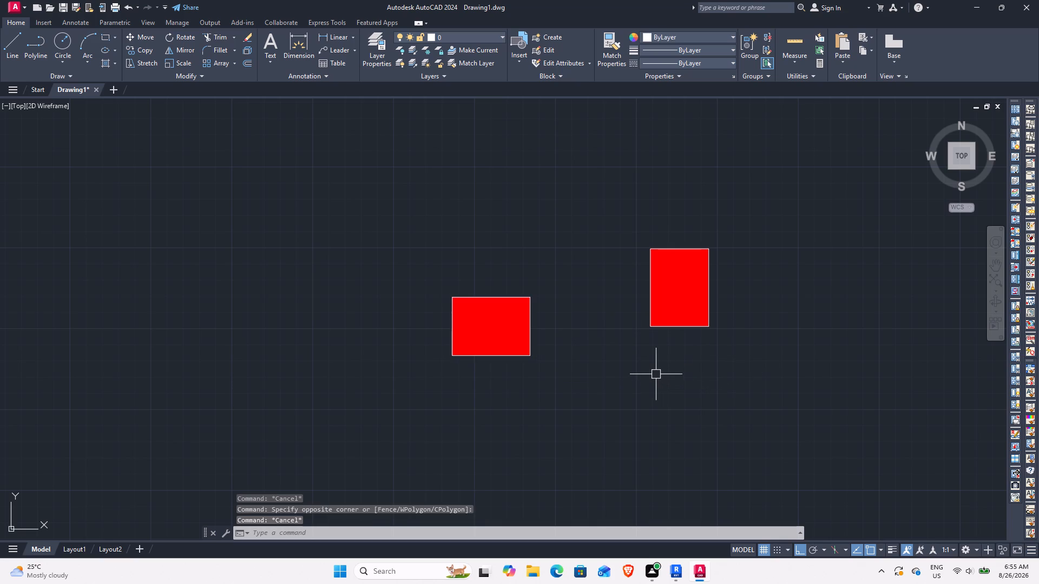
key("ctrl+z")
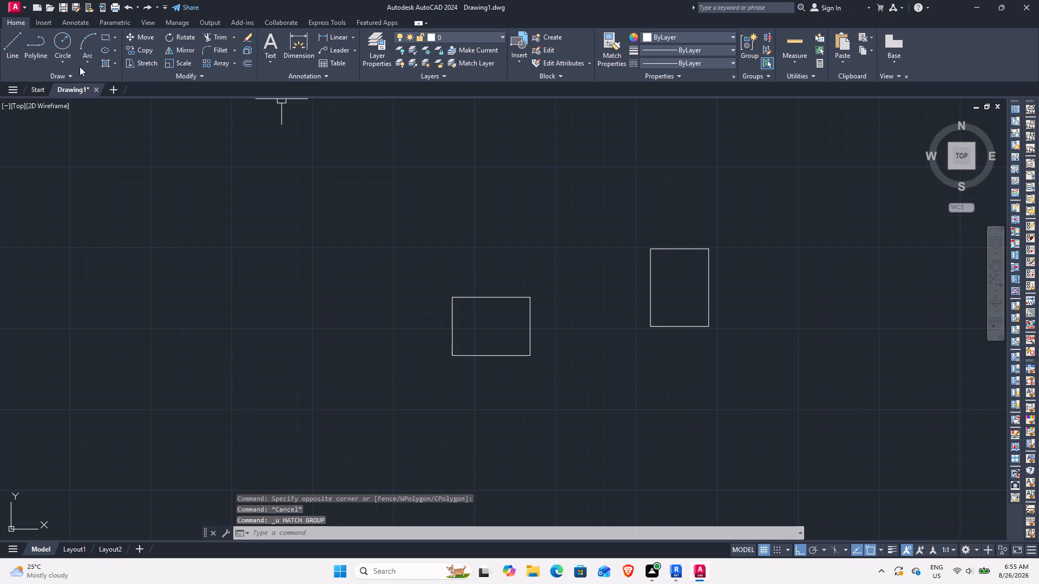
Fill the horizontal and the upright column rectangles with separate solid red hatches.
left_click(107, 65)
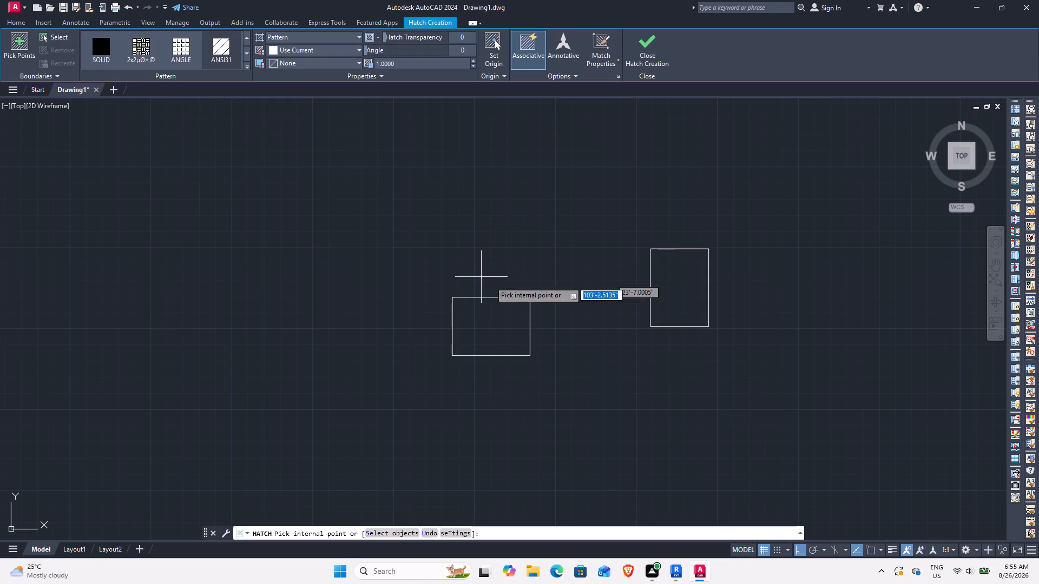
left_click(312, 51)
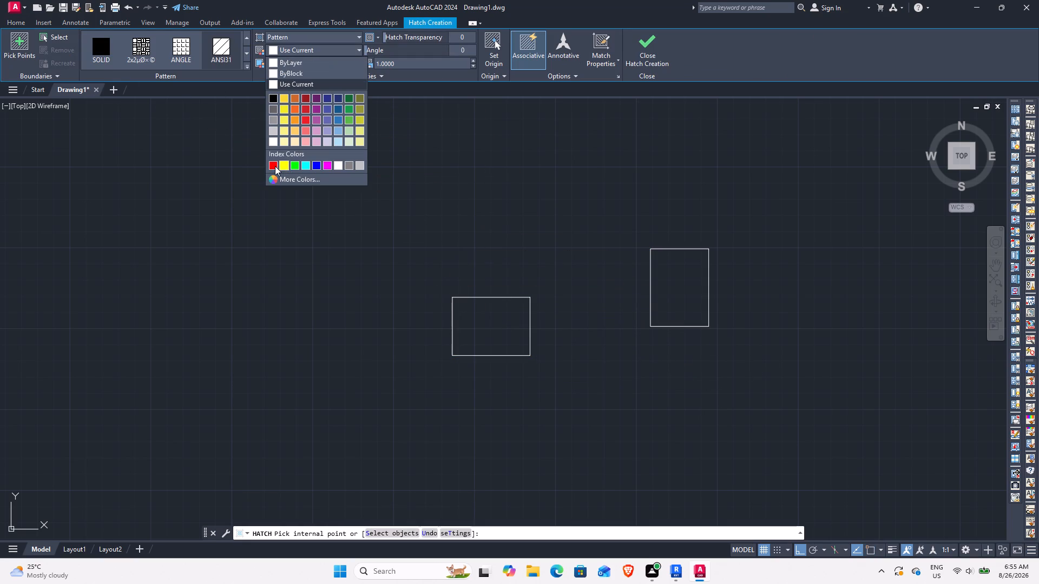
left_click(275, 166)
left_click(478, 330)
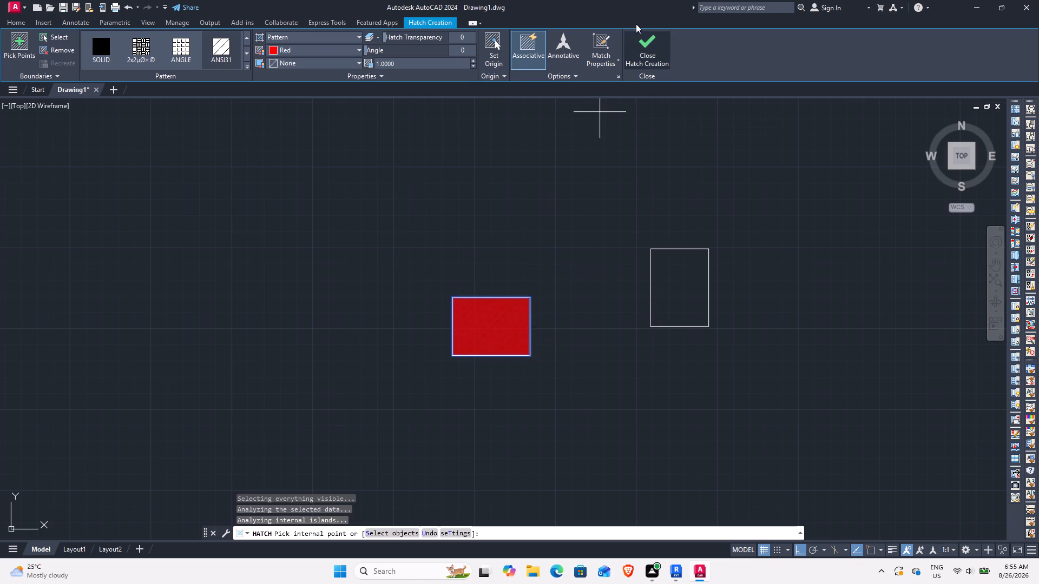
left_click(653, 49)
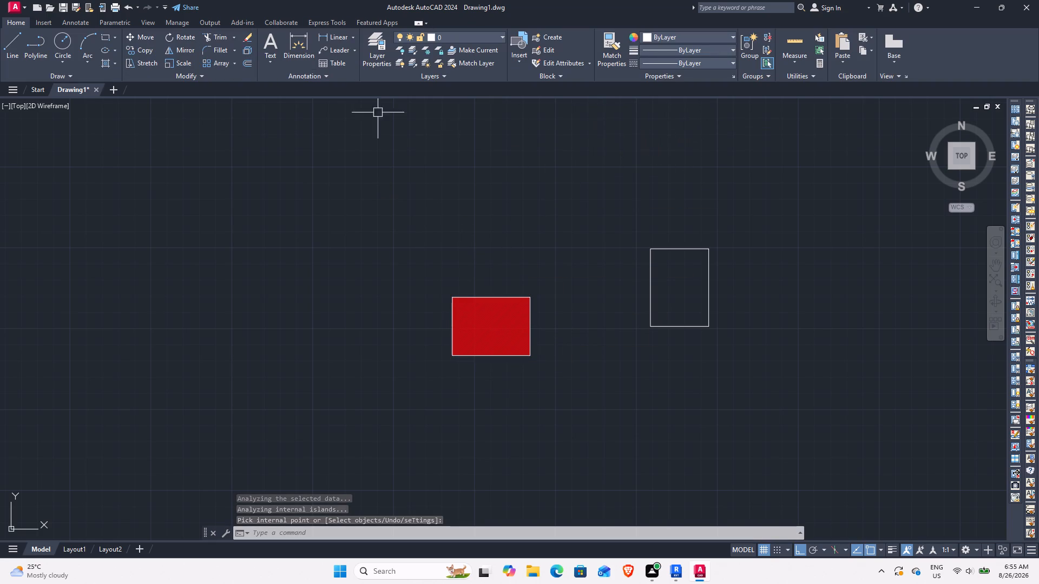
left_click(105, 63)
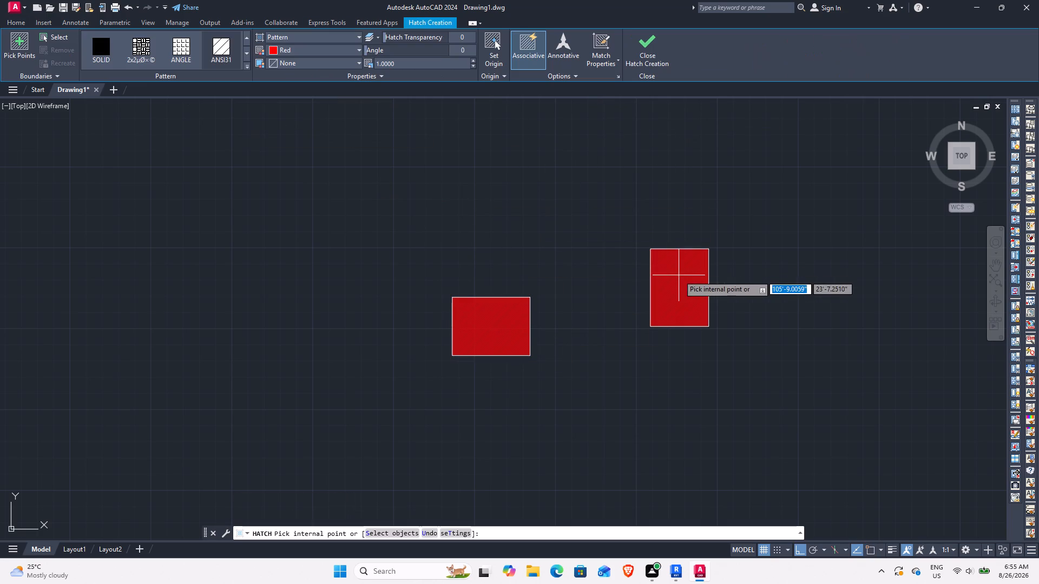
left_click(679, 275)
left_click(646, 60)
Copy the red horizontal column from its centre, with ortho and object snap off, onto the left wall of the plan's upper narrow room.
left_click_drag(595, 401, 582, 390)
left_click(505, 331)
middle_click_drag(458, 323, 649, 270)
scroll(647, 271, "down", 2)
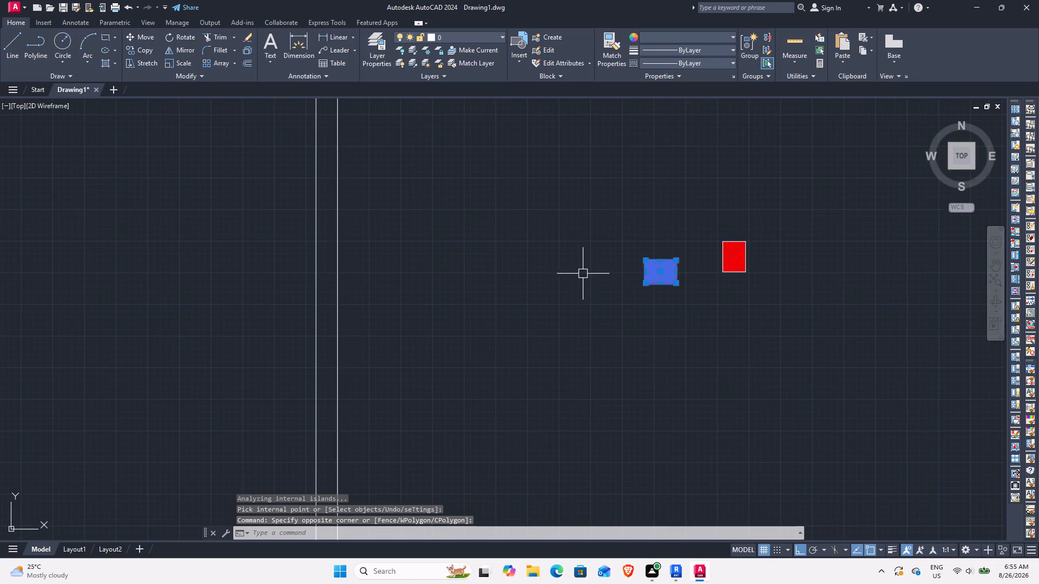
middle_click_drag(586, 263, 658, 237)
type("CO")
key("space")
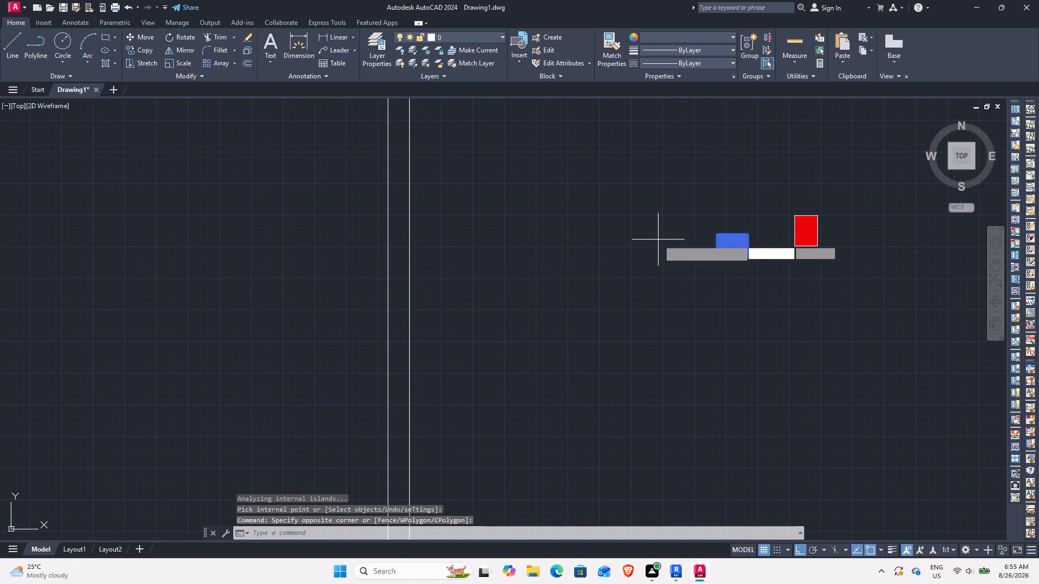
scroll(735, 244, "up", 3)
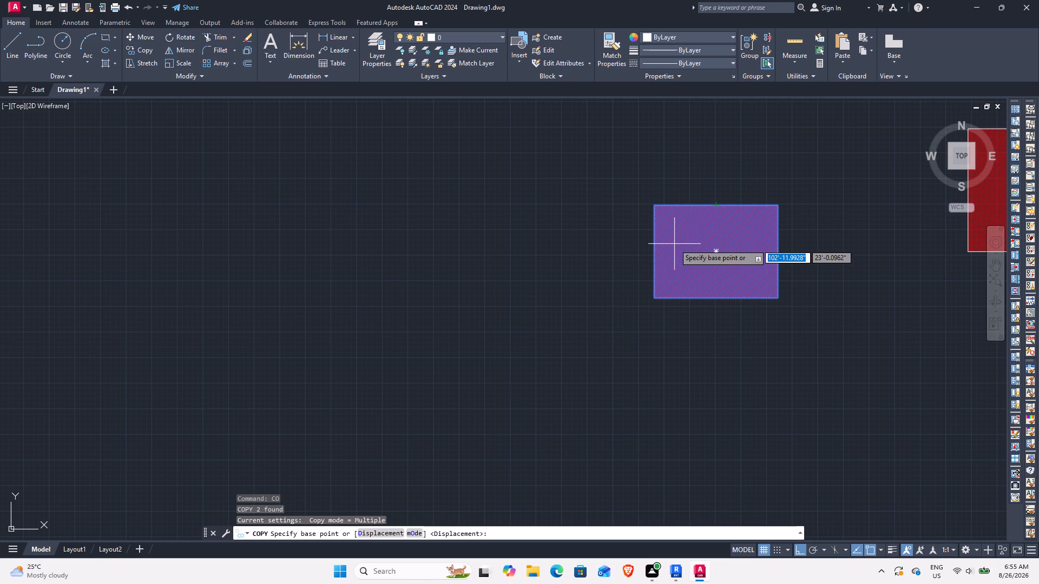
key("F8")
key("F3")
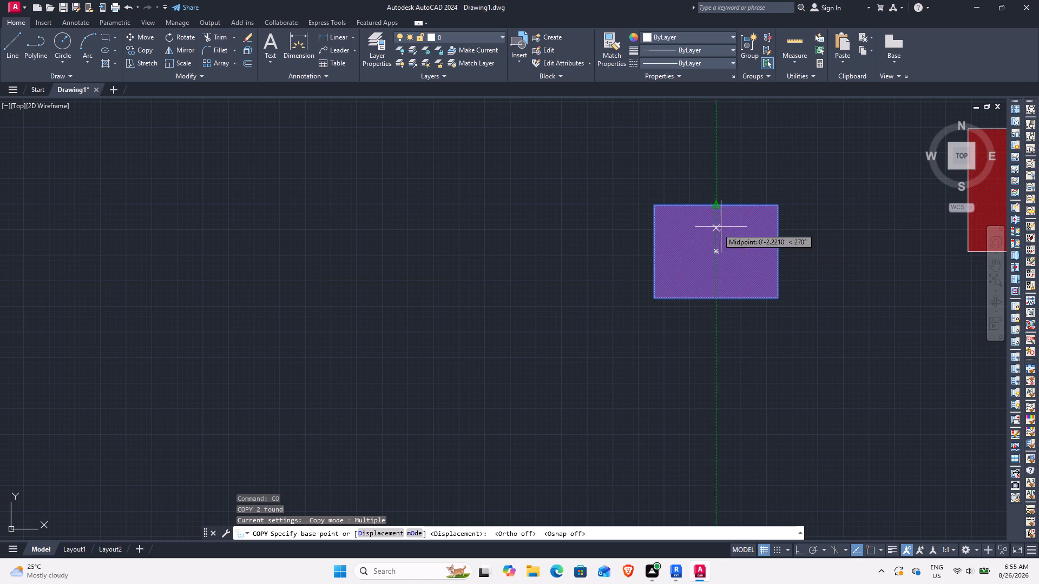
scroll(535, 331, "down", 3)
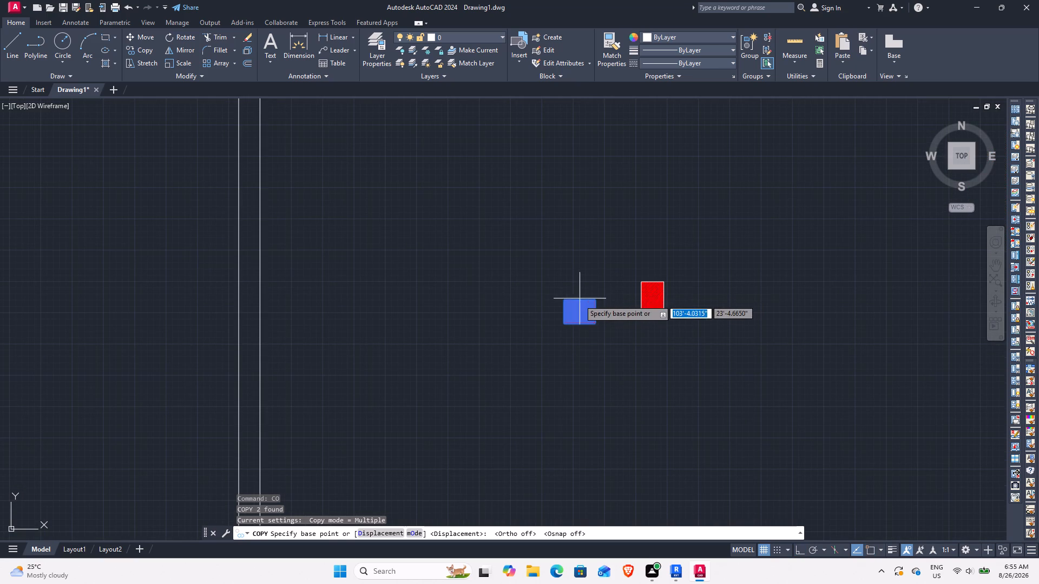
left_click(578, 309)
scroll(426, 296, "down", 3)
middle_click_drag(363, 300, 573, 293)
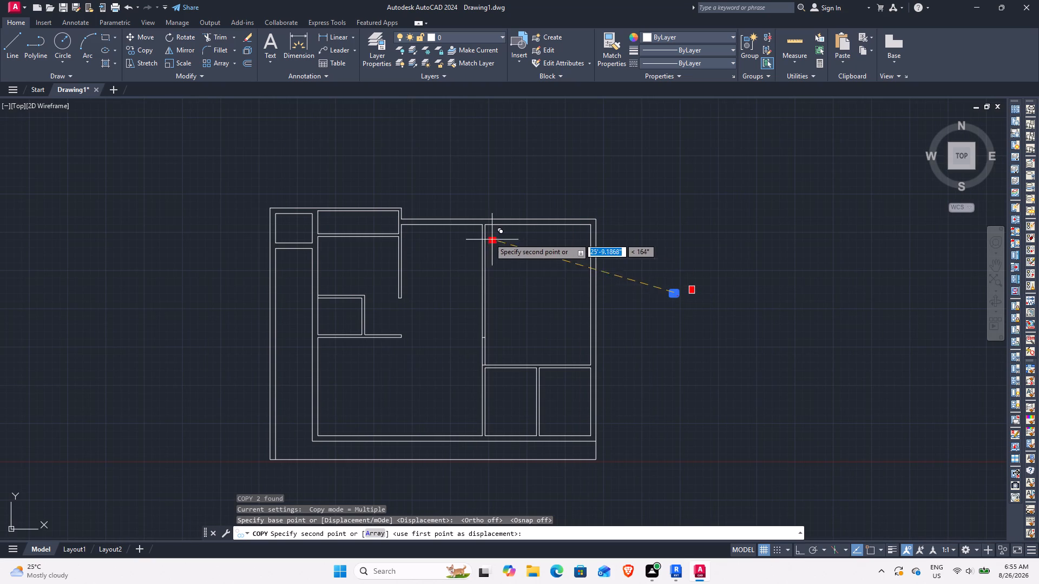
scroll(305, 221, "up", 4)
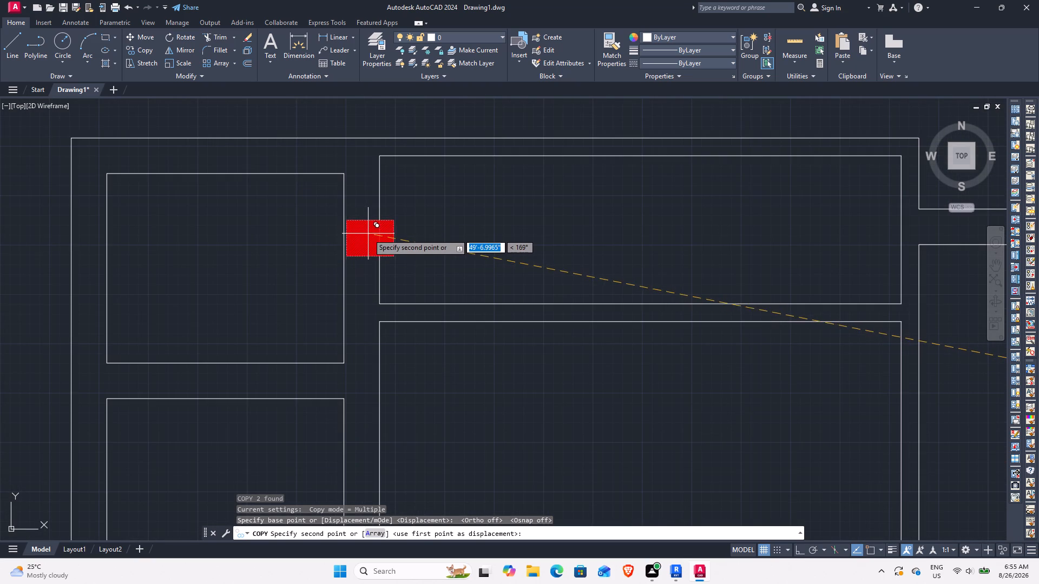
left_click(376, 231)
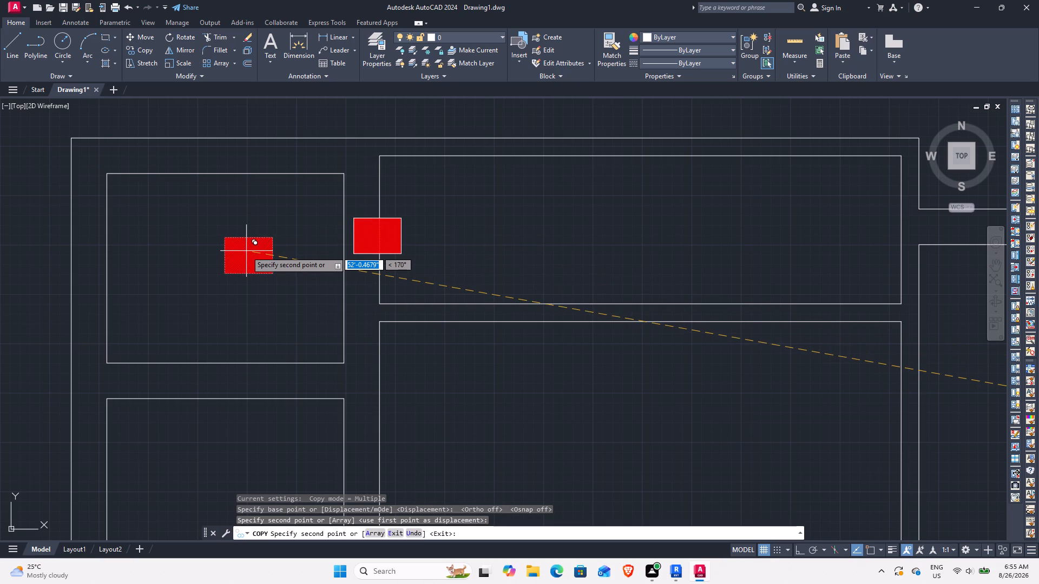
Place three more column copies: on the narrow room's right wall, at the top wall's central junction, and near the top-right corner.
middle_click_drag(492, 269, 185, 283)
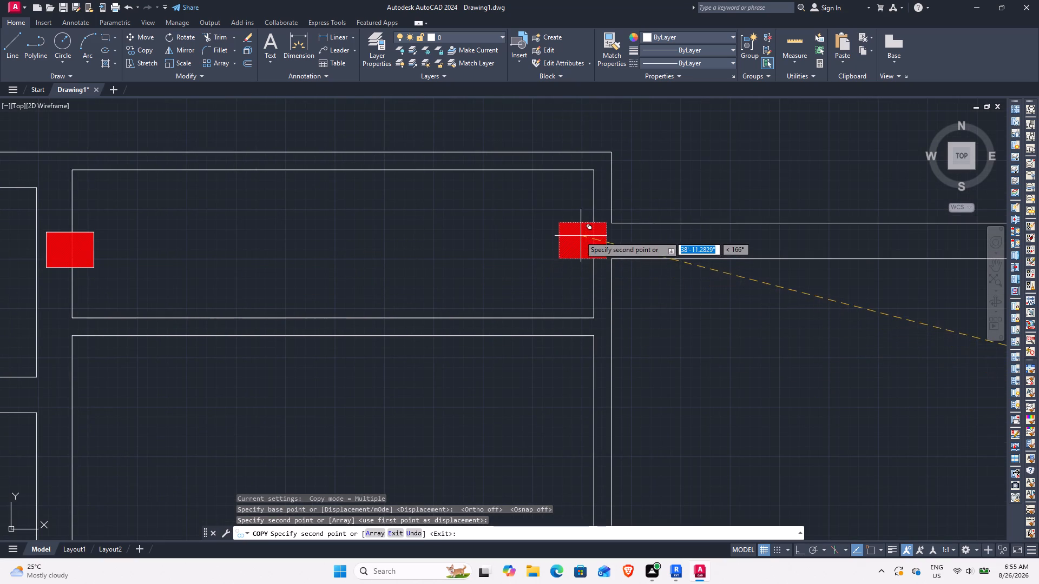
left_click(581, 250)
middle_click_drag(680, 306, 327, 320)
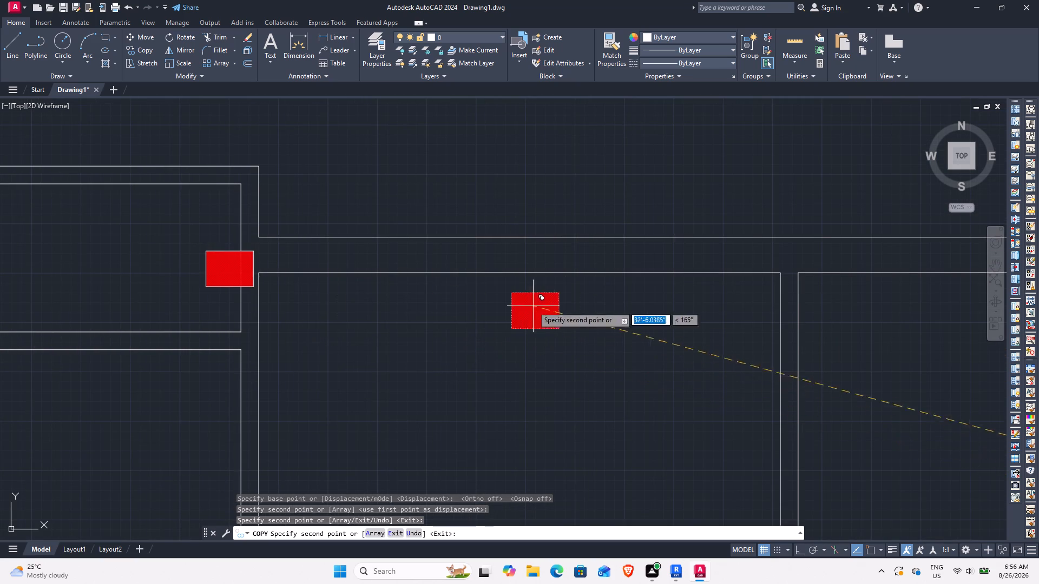
middle_click_drag(638, 304, 320, 304)
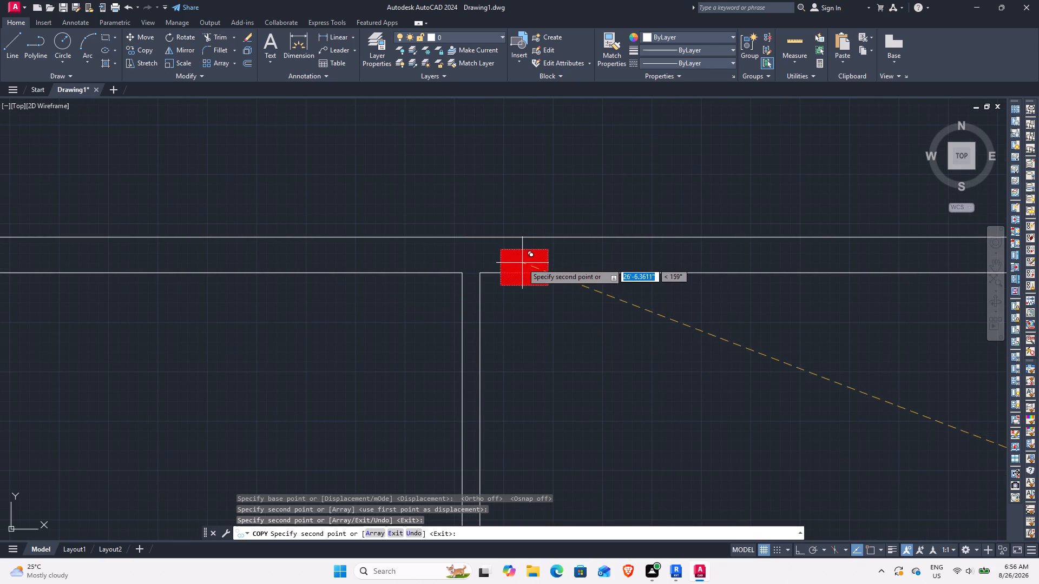
left_click(509, 263)
middle_click_drag(615, 318, 442, 314)
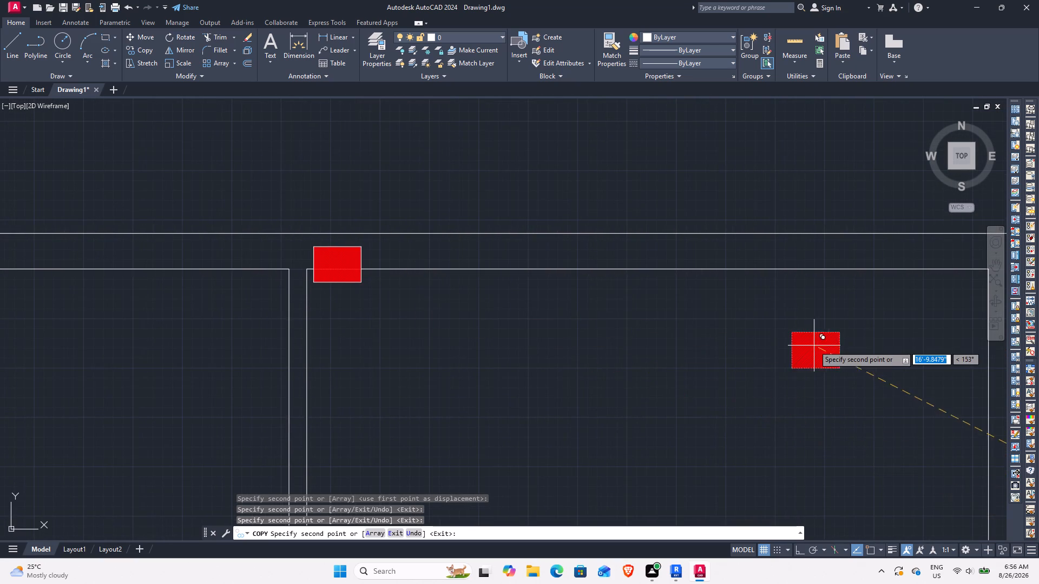
middle_click_drag(812, 346, 510, 327)
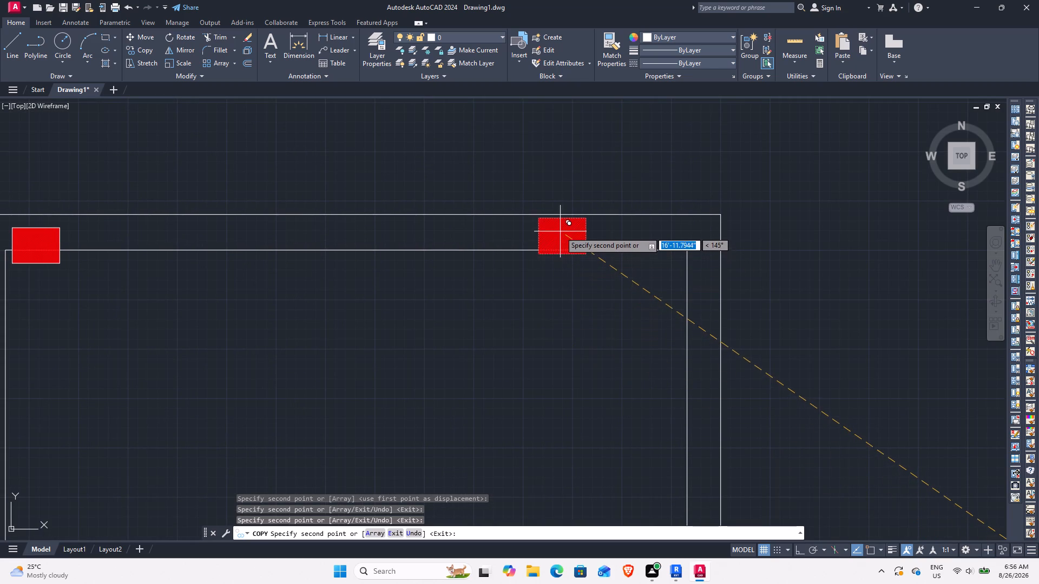
left_click(564, 247)
Place a middle row of four column copies: inside the right room, at the wall stub's lower end, on the left wall, and on the central wall.
scroll(515, 304, "down", 2)
middle_click_drag(510, 323, 523, 294)
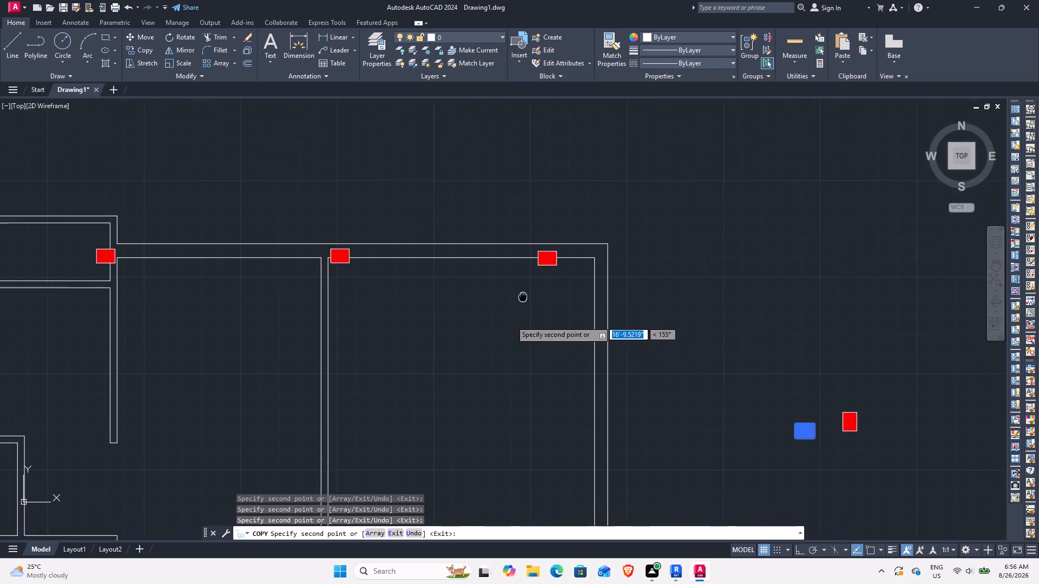
middle_click_drag(523, 294, 575, 210)
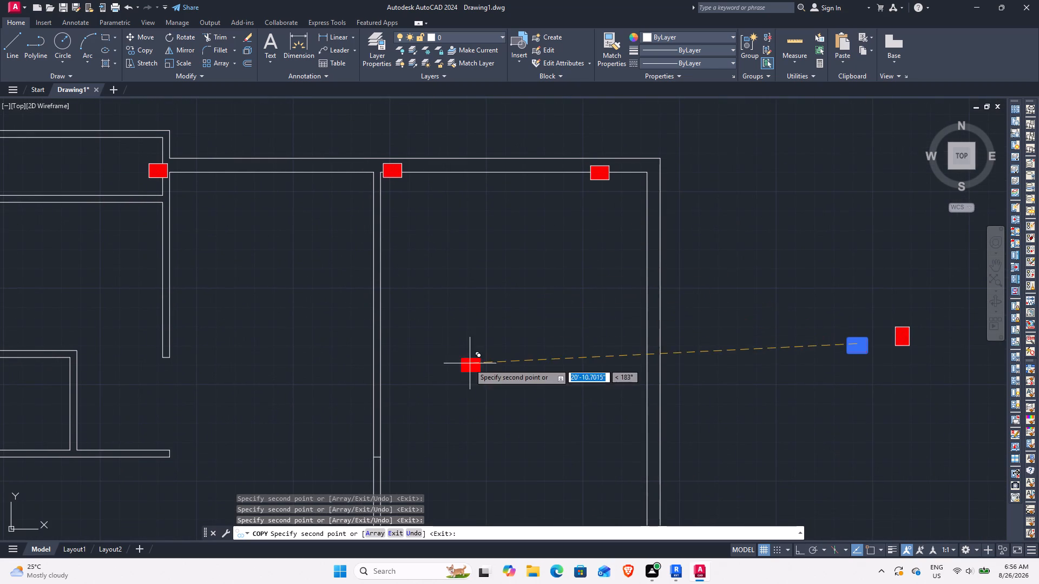
middle_click_drag(471, 355, 507, 310)
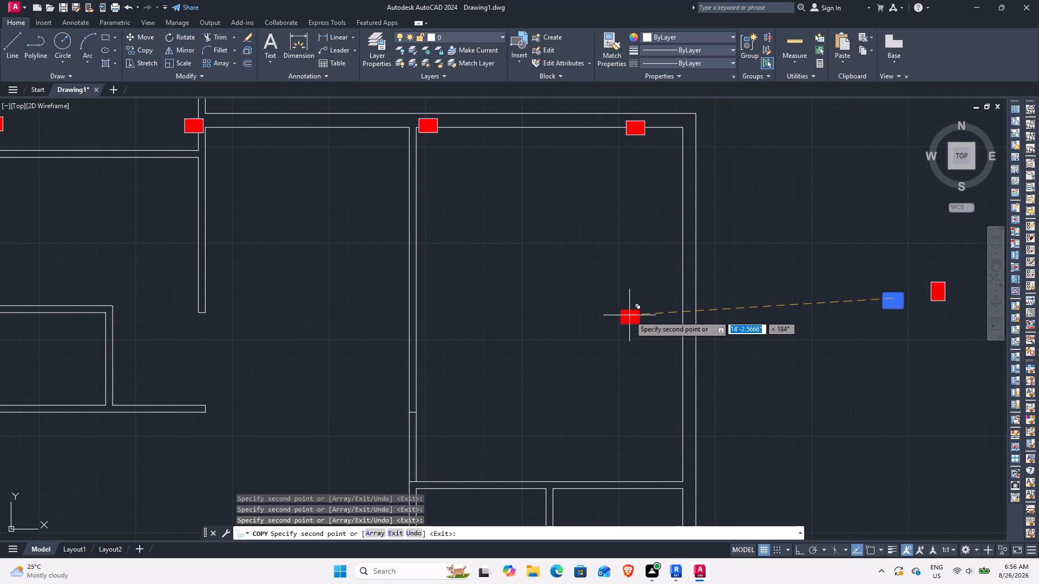
left_click(634, 314)
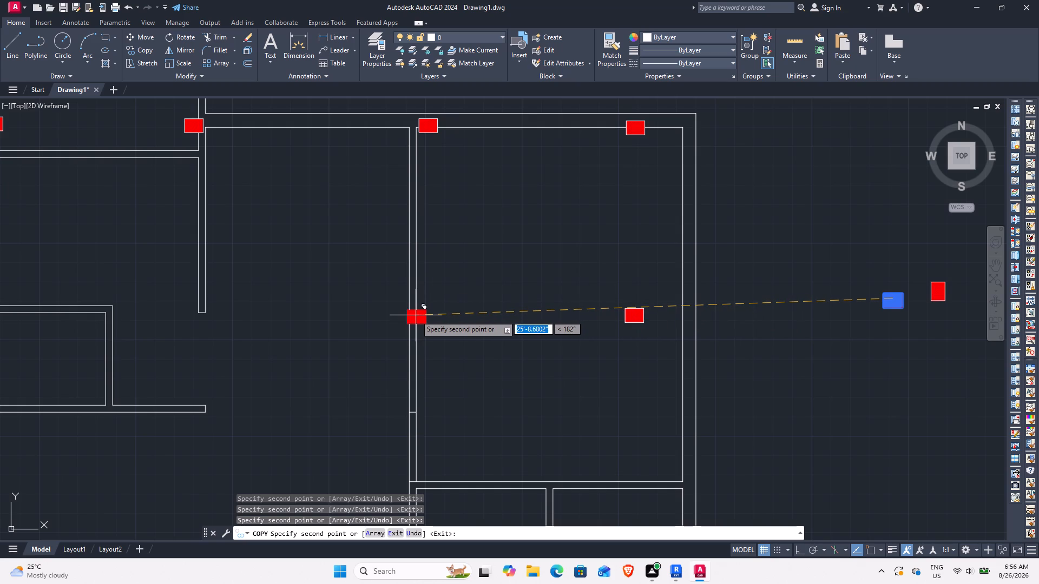
middle_click_drag(256, 298, 410, 293)
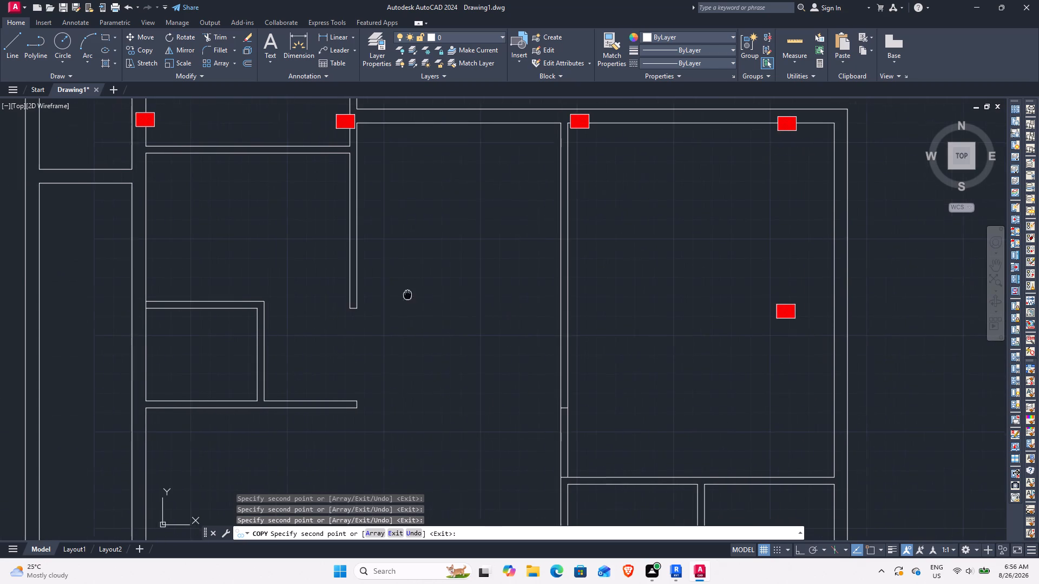
middle_click_drag(410, 293, 411, 293)
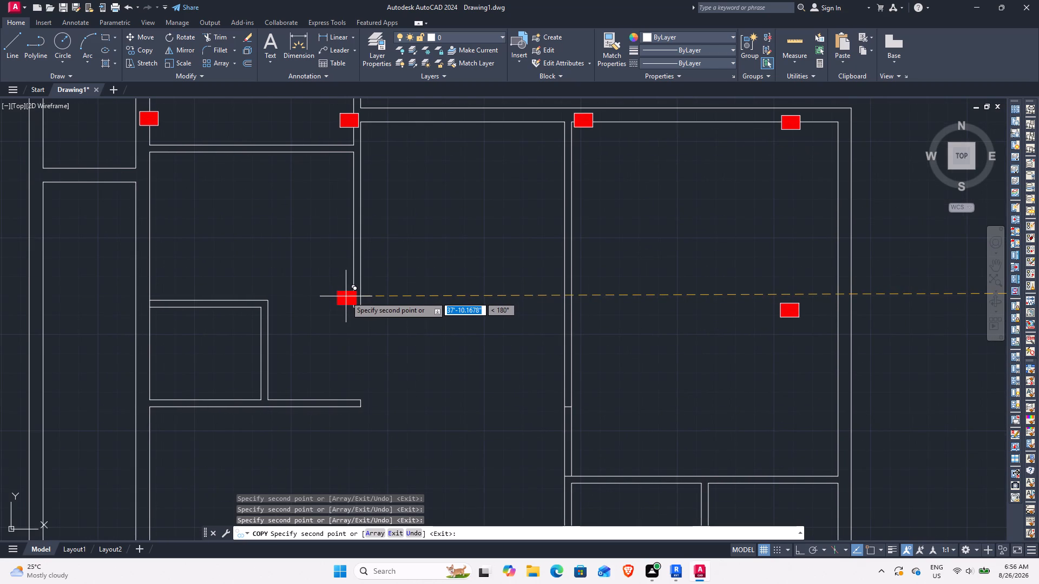
left_click(346, 296)
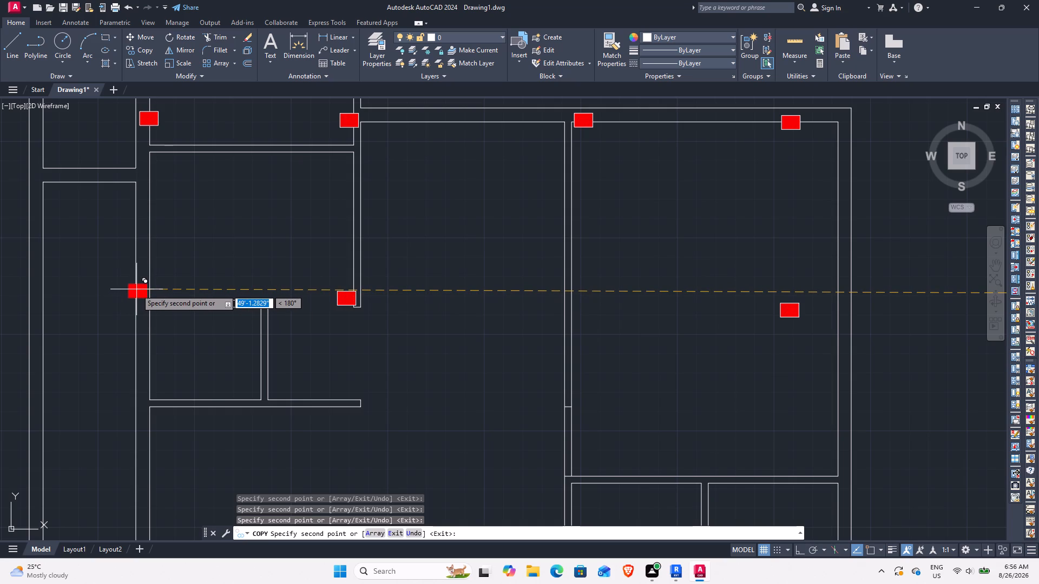
left_click(136, 292)
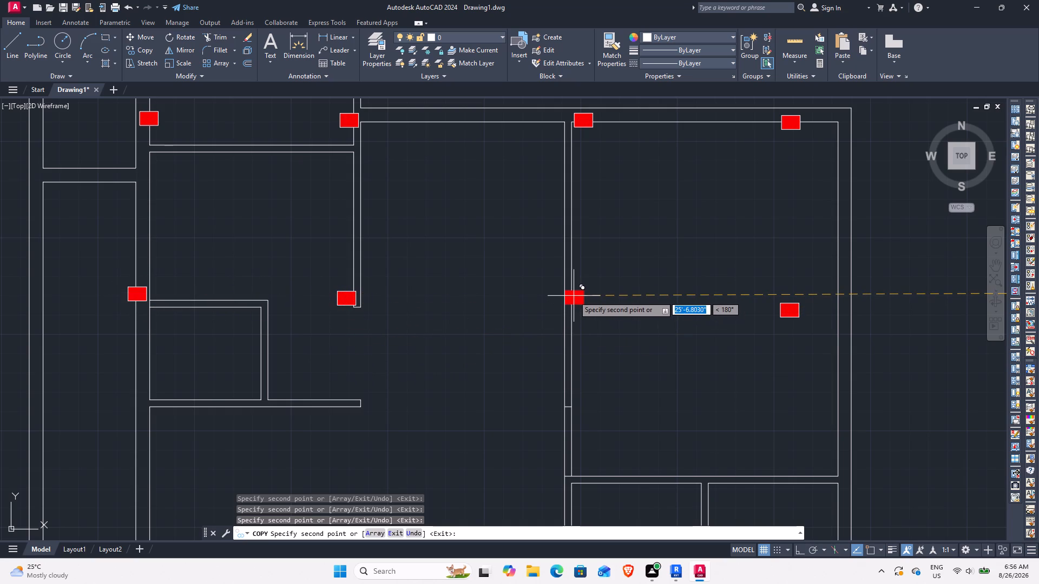
left_click(574, 296)
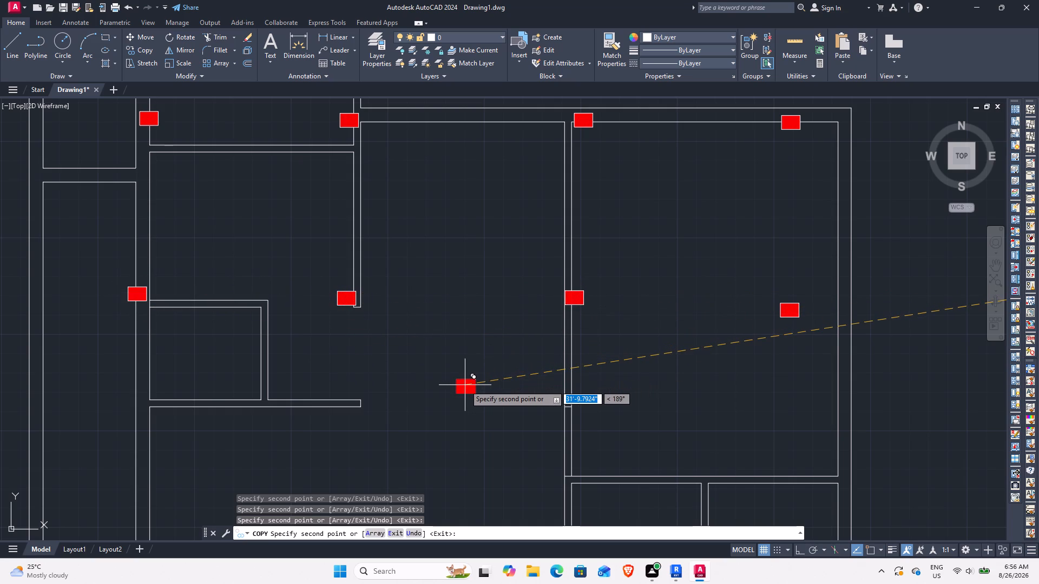
Place three column copies in the next row: in the open hall, at the central wall's partition junction, and near the partition's right end.
middle_click_drag(371, 410, 445, 311)
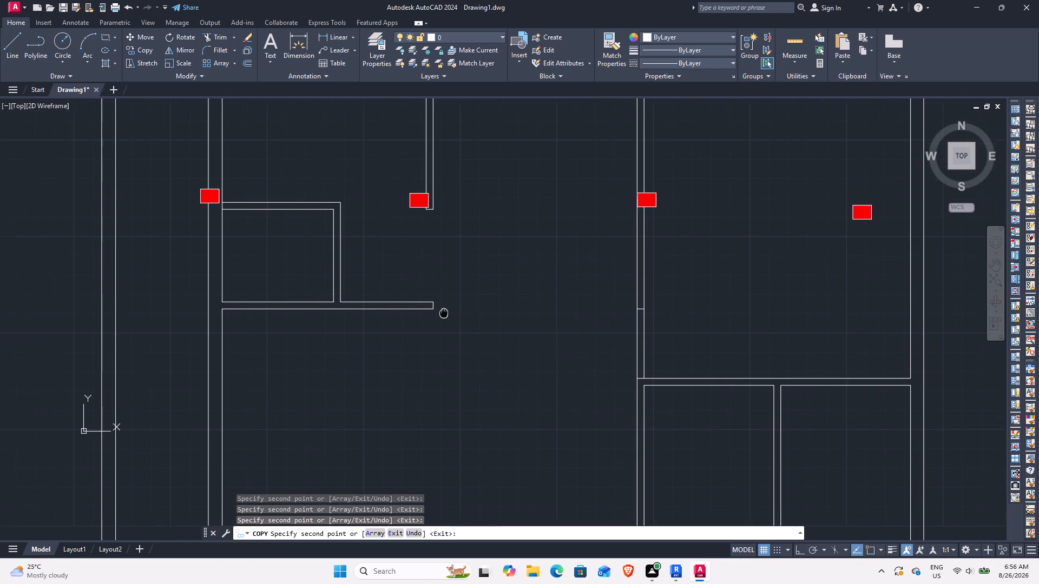
middle_click_drag(445, 311, 445, 311)
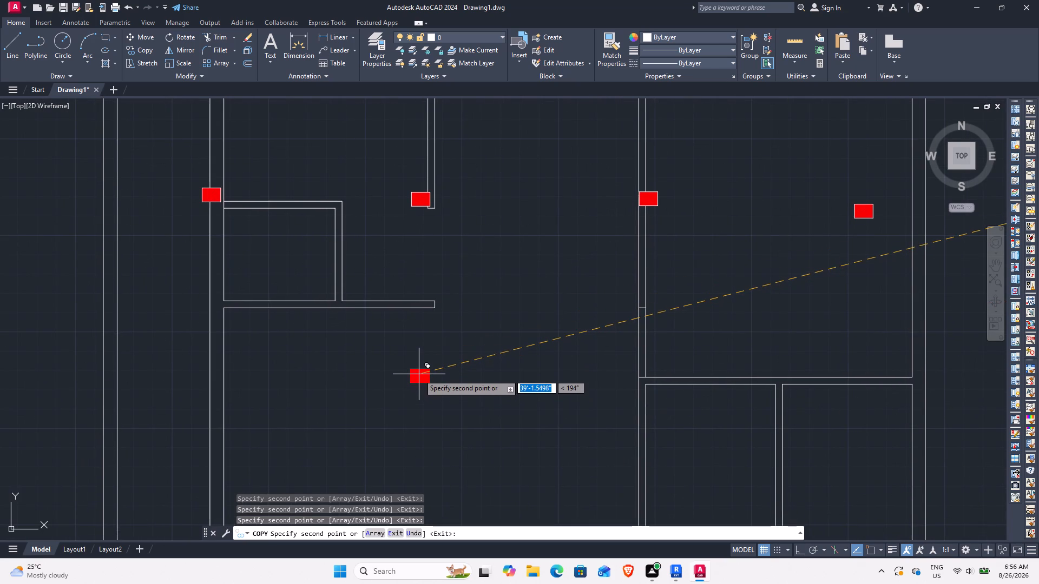
left_click(418, 380)
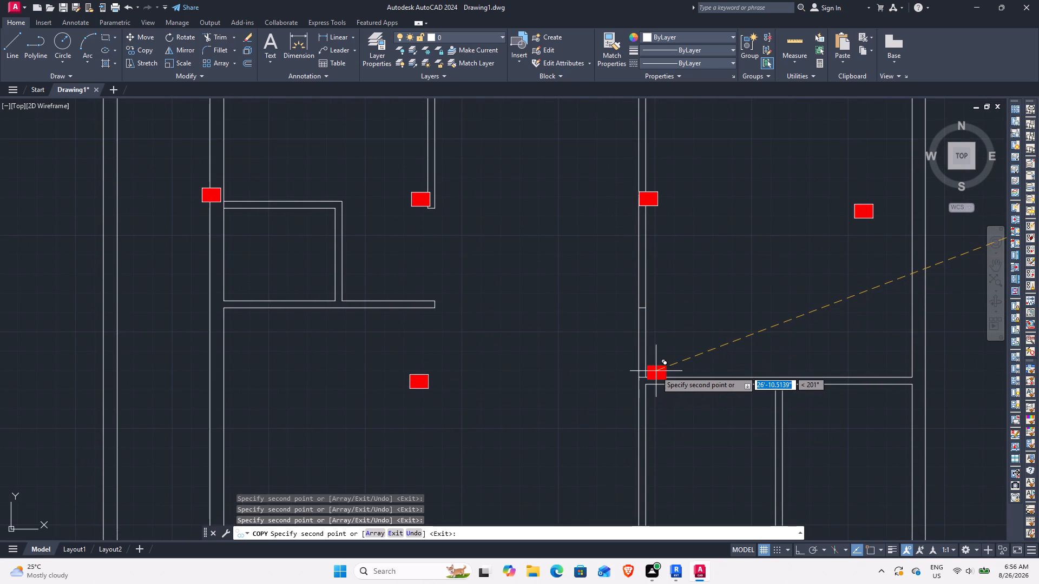
left_click(648, 374)
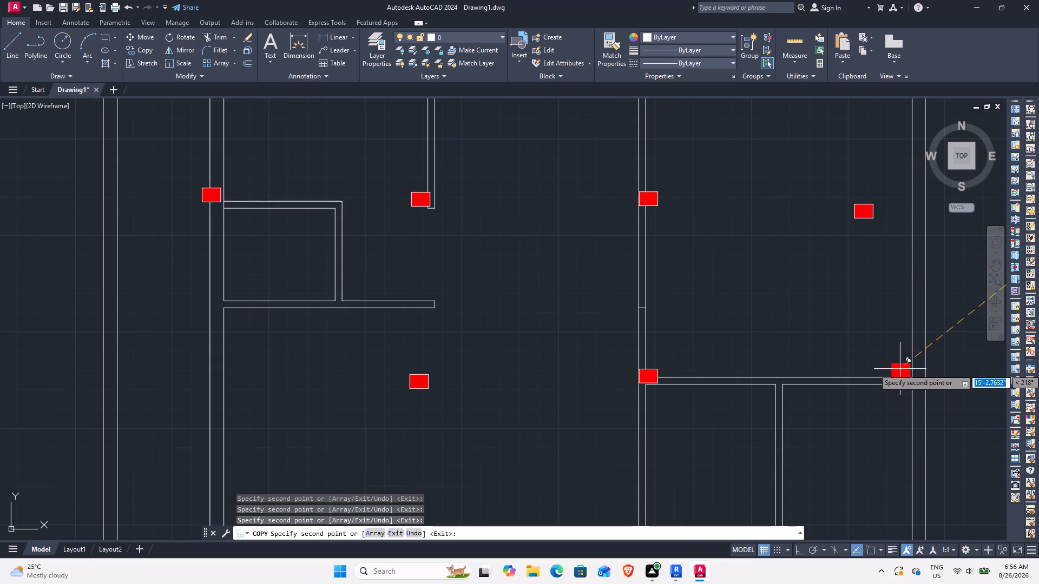
left_click(867, 378)
Place three column copies along the plan's bottom wall: near its right end, at the central wall, and below the open hall's column.
middle_click_drag(816, 424, 757, 260)
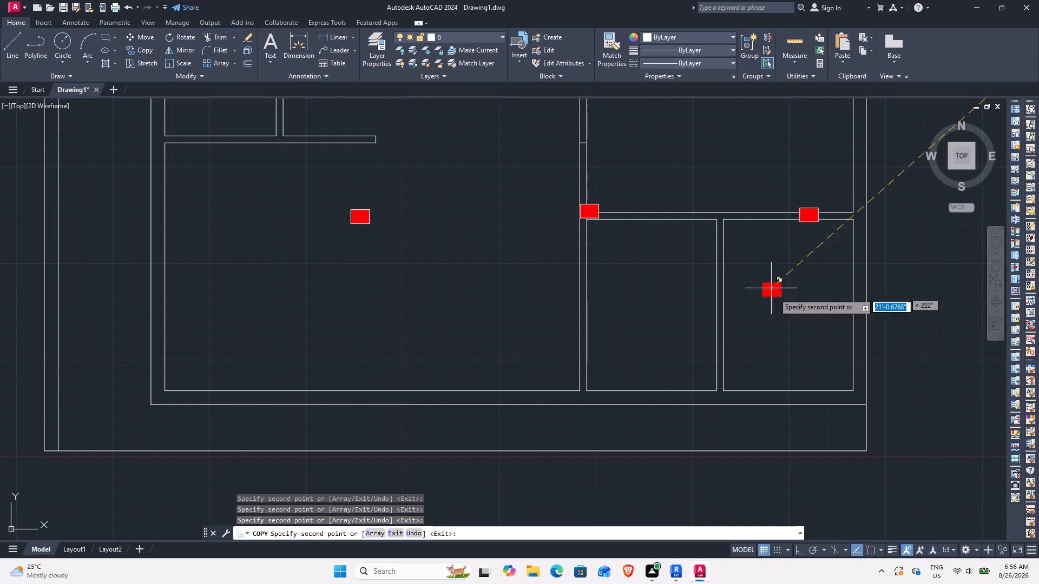
left_click(813, 395)
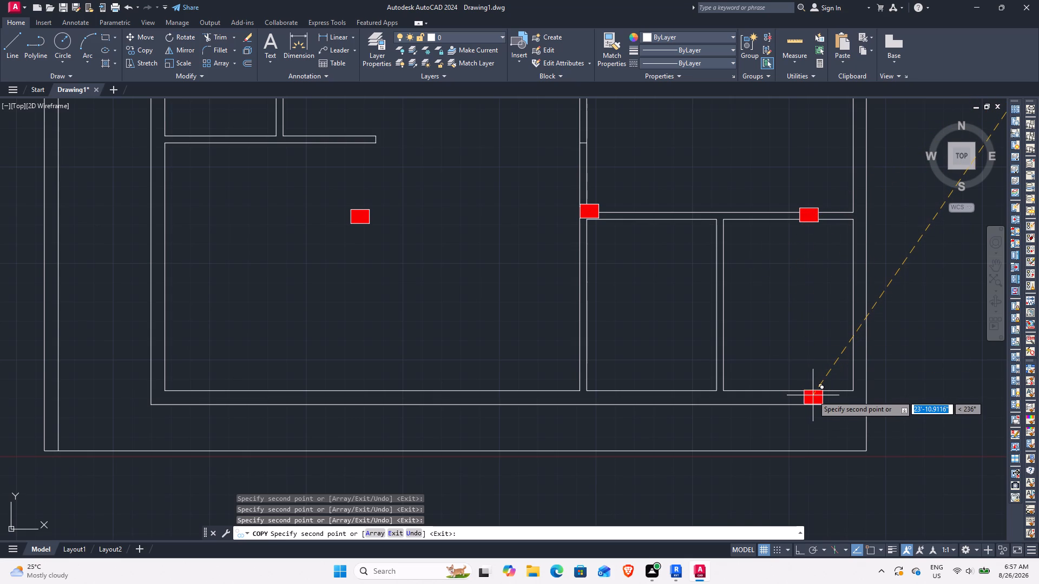
left_click(594, 395)
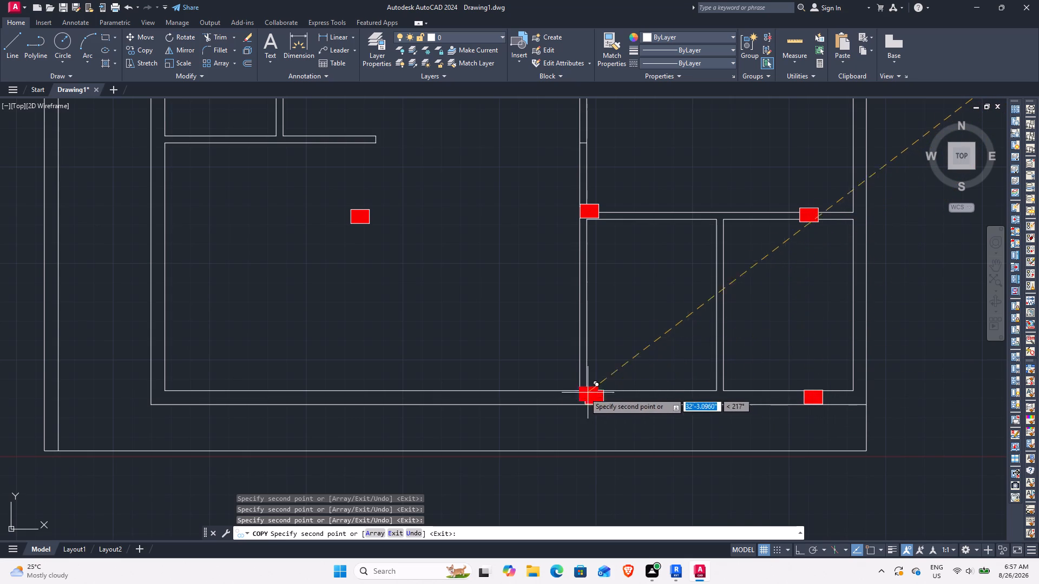
middle_click_drag(508, 374, 714, 369)
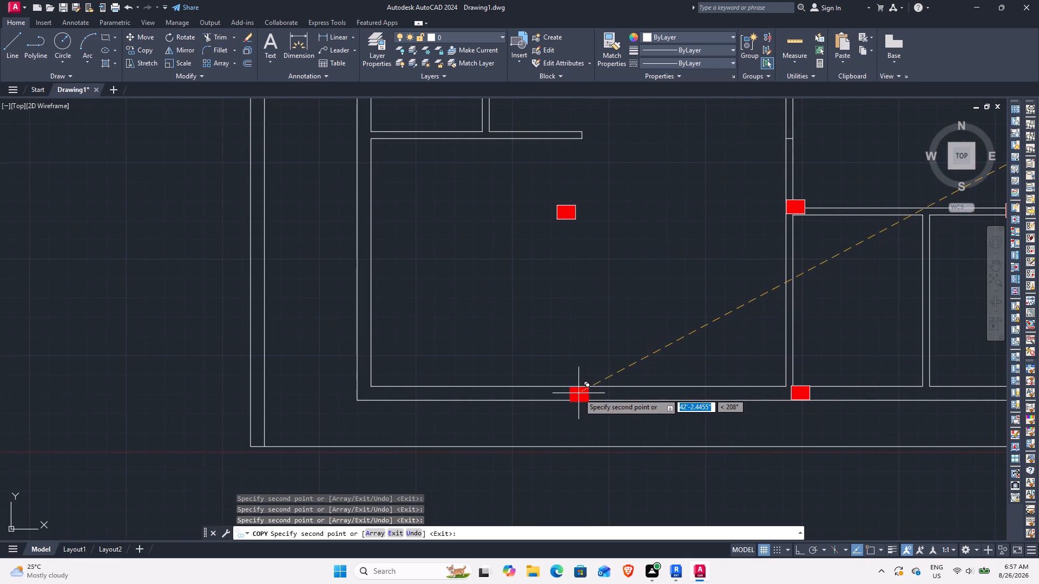
left_click(574, 390)
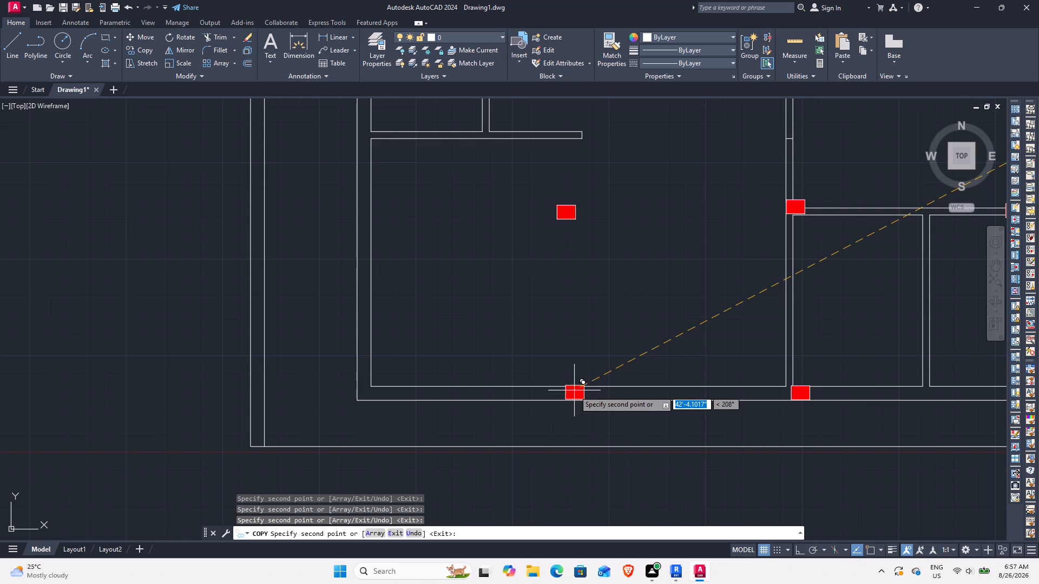
middle_click_drag(517, 347, 525, 358)
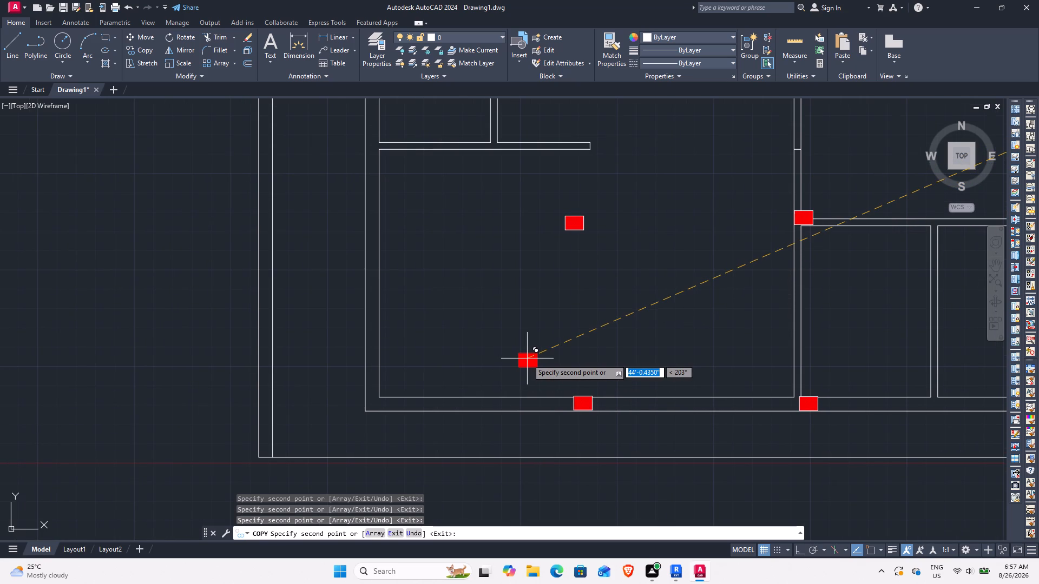
scroll(527, 359, "down", 3)
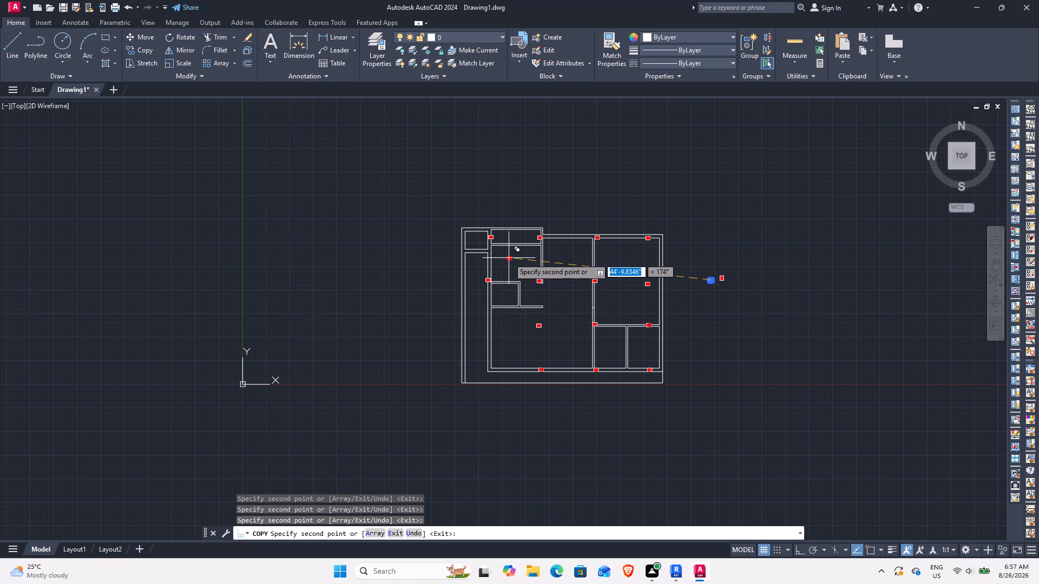
key("Escape")
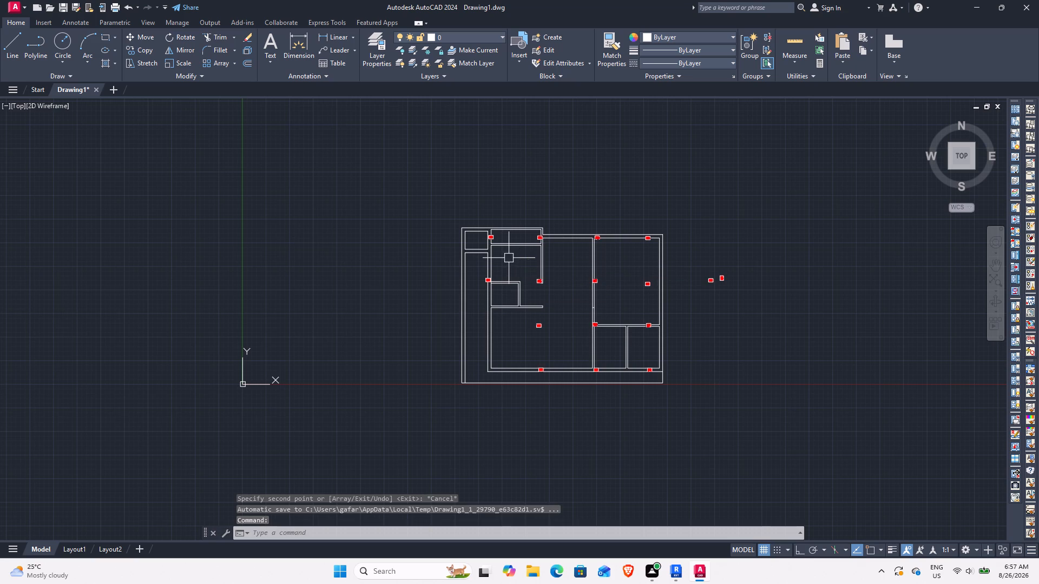
Erase the horizontal red column on the inner left wall, beside the small enclosed room's top-left corner.
scroll(491, 275, "up", 3)
scroll(442, 290, "up", 3)
left_click_drag(457, 270, 489, 288)
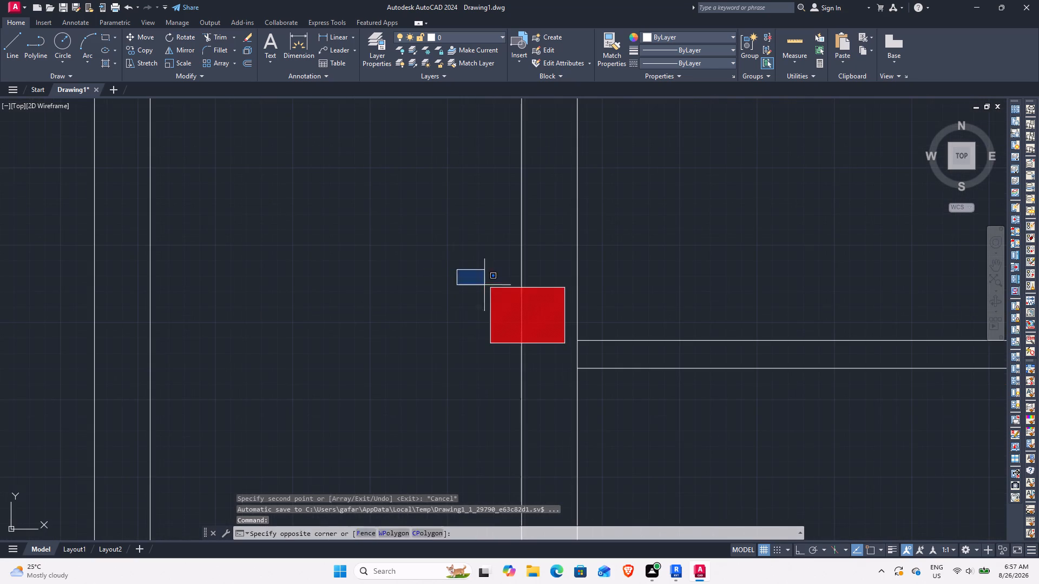
left_click_drag(489, 288, 580, 352)
left_click(490, 281)
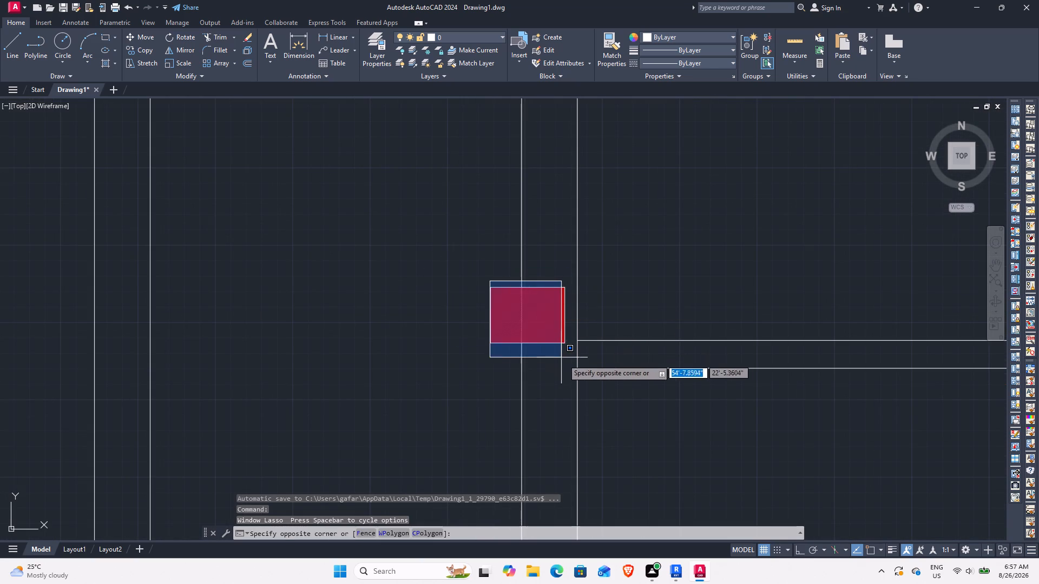
left_click(567, 362)
left_click(449, 263)
left_click(604, 366)
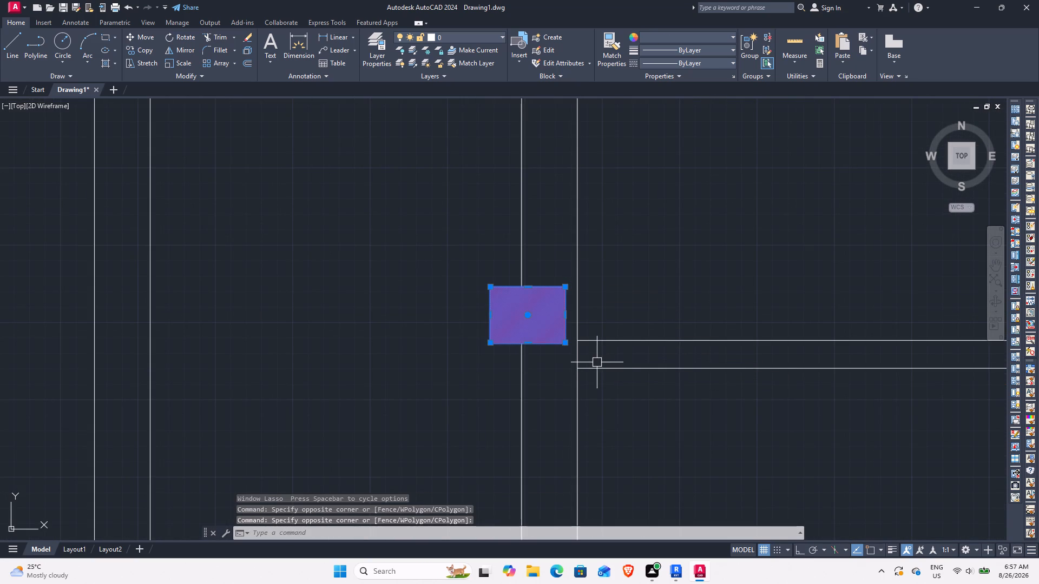
right_click(635, 297)
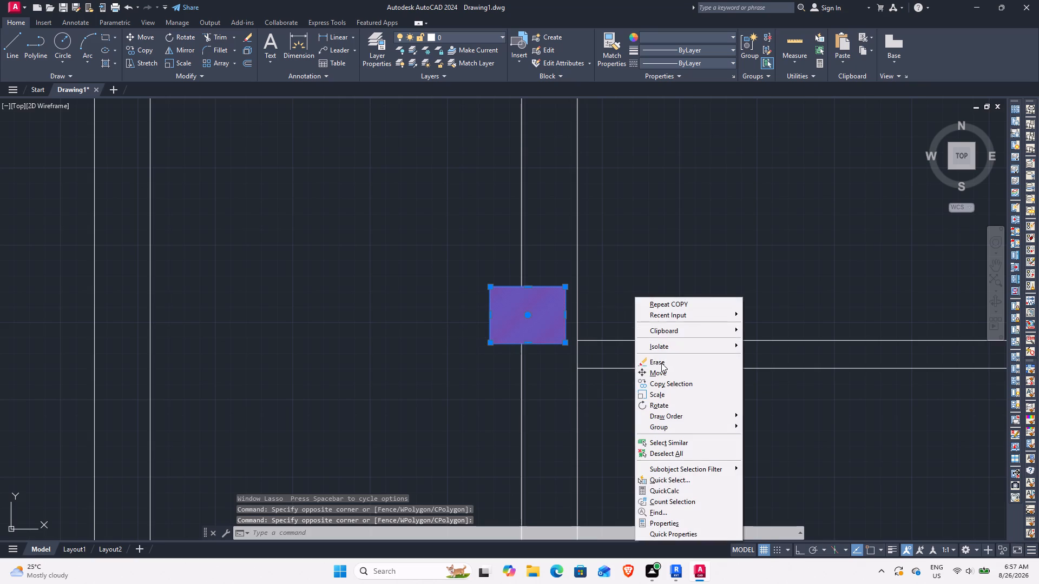
left_click(661, 363)
Copy the spare vertical red column from its centre onto the outer left wall, at the top-left room's upper and lower left corners.
scroll(652, 349, "down", 4)
scroll(725, 369, "down", 3)
middle_click_drag(781, 369, 608, 357)
scroll(608, 357, "down", 1)
scroll(719, 349, "up", 1)
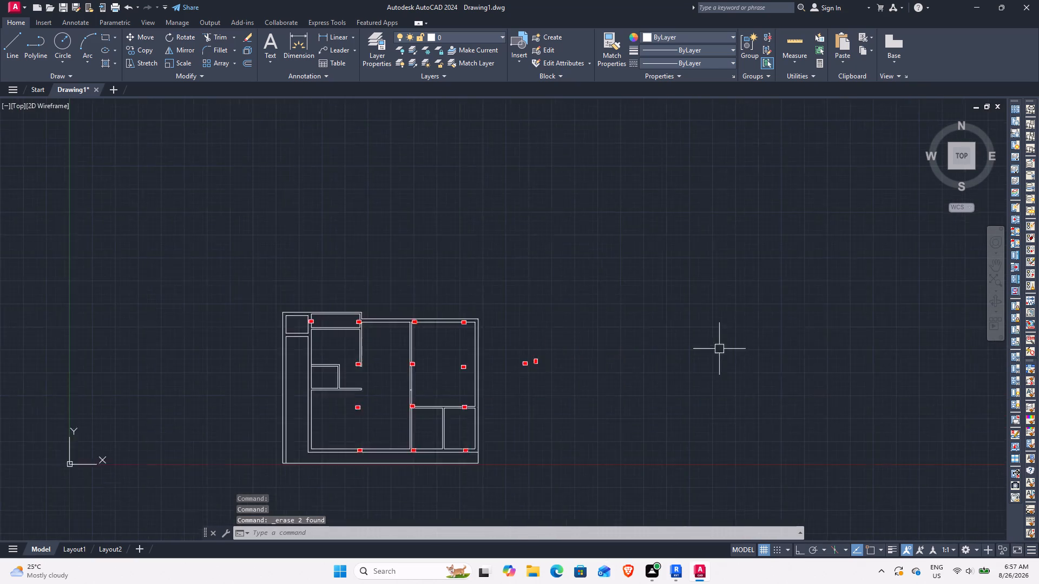
scroll(719, 349, "up", 4)
middle_click_drag(405, 371, 720, 355)
left_click_drag(561, 399, 554, 395)
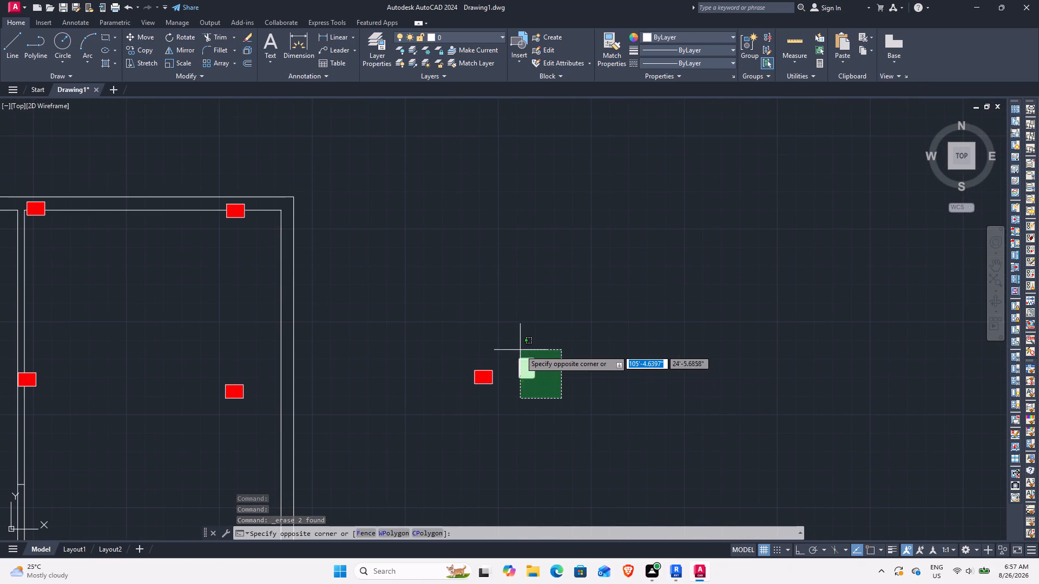
left_click(517, 348)
key("c")
key("o")
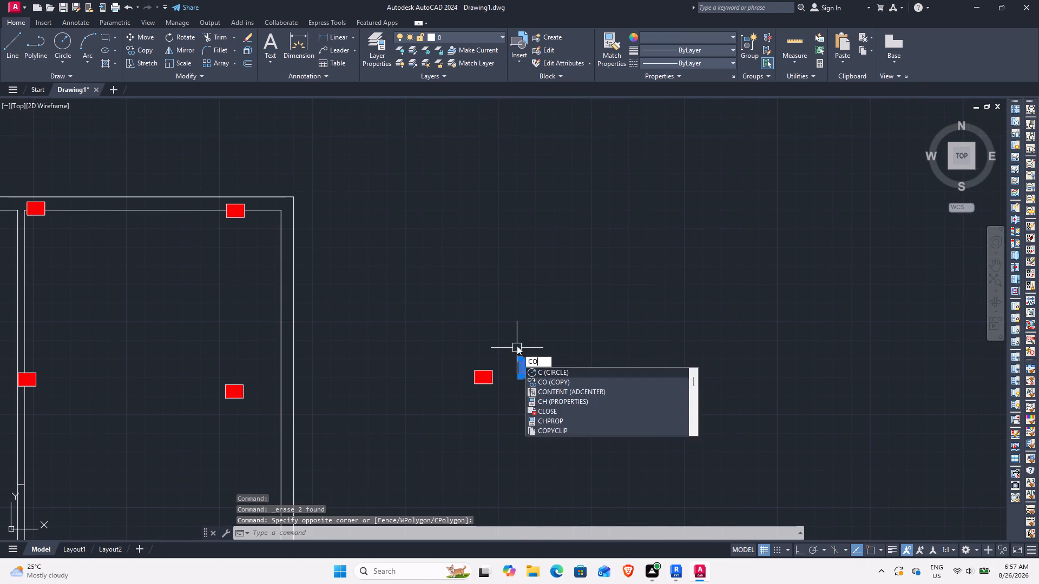
key("space")
left_click(529, 367)
scroll(284, 389, "down", 3)
middle_click_drag(275, 382, 568, 362)
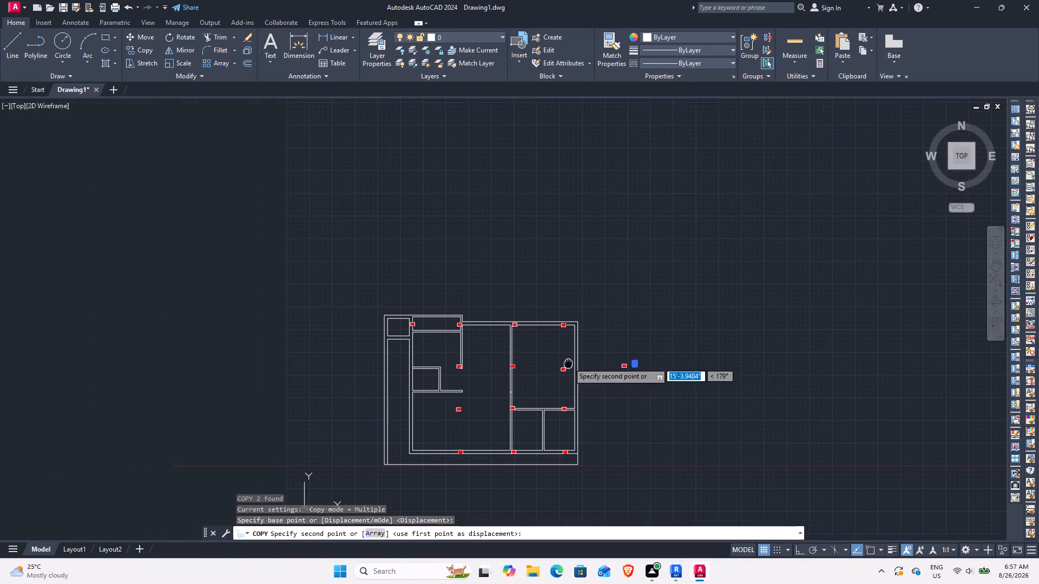
scroll(395, 333, "up", 2)
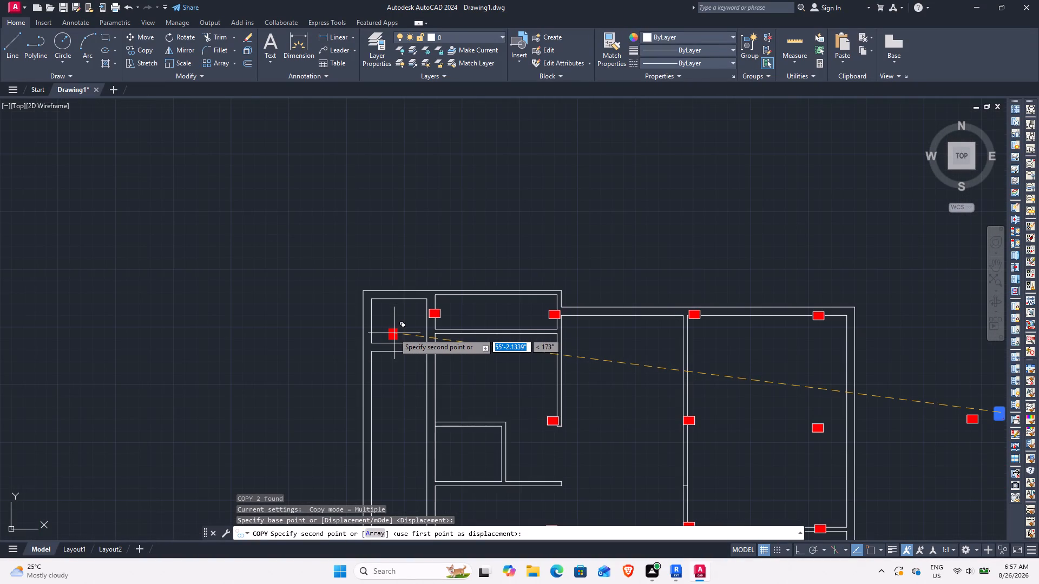
left_click(371, 301)
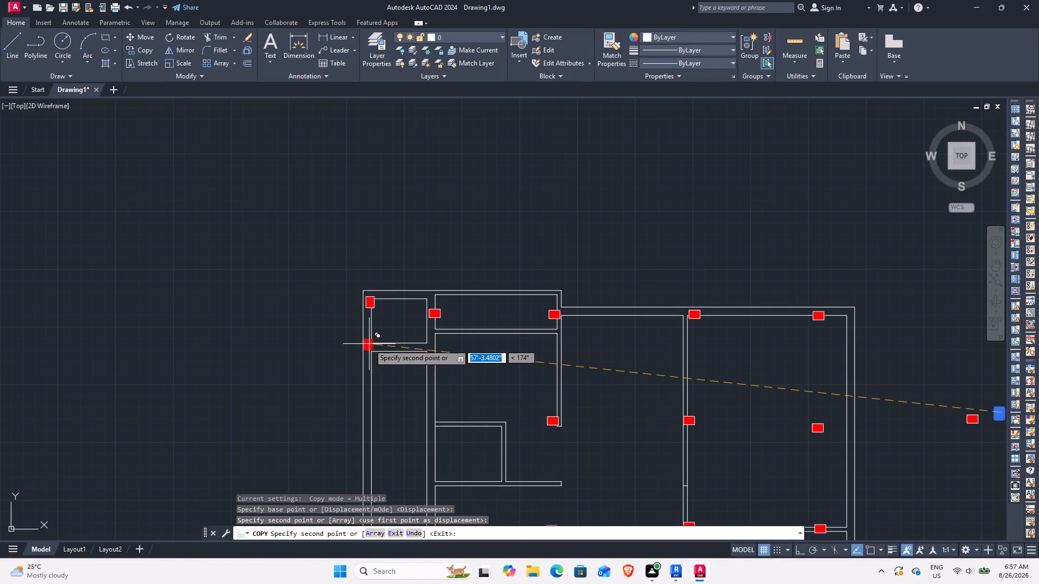
left_click(369, 344)
Place three vertical column copies: on the inner left wall at the small room's top-left corner, and on both left walls level with the hall column.
middle_click_drag(385, 386, 397, 348)
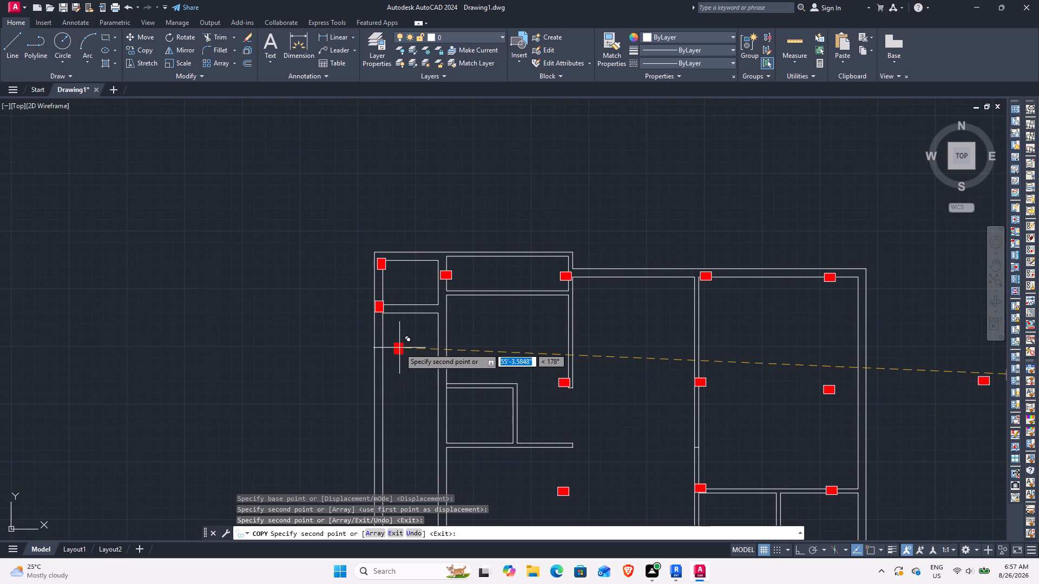
middle_click_drag(425, 391, 426, 356)
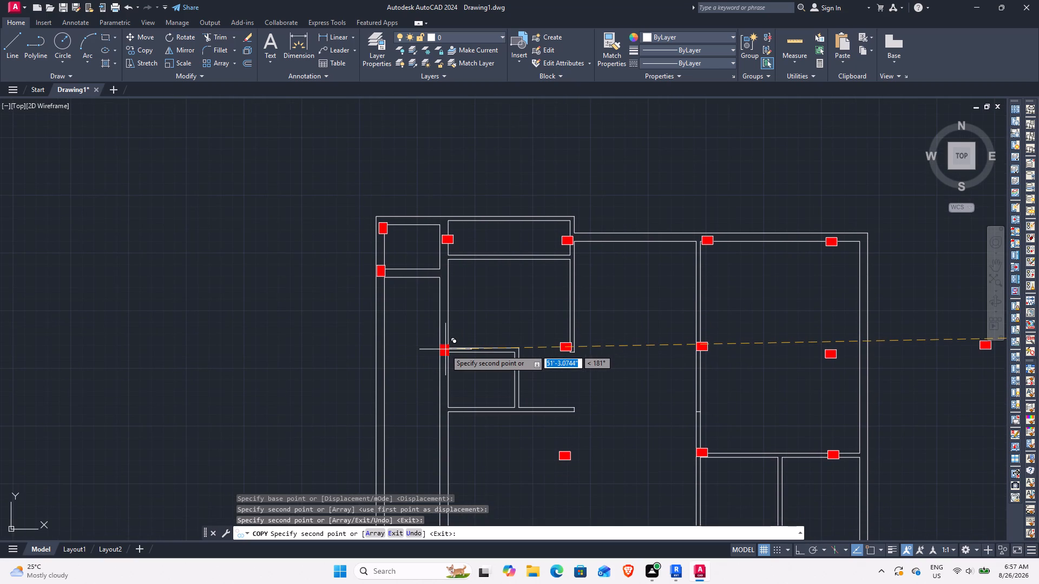
left_click(446, 346)
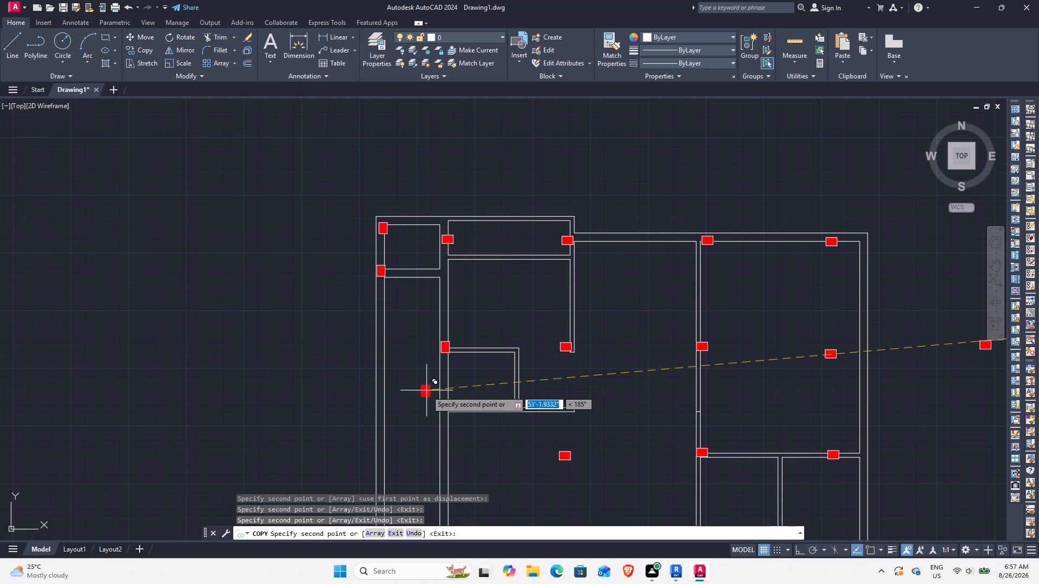
middle_click_drag(423, 389, 426, 363)
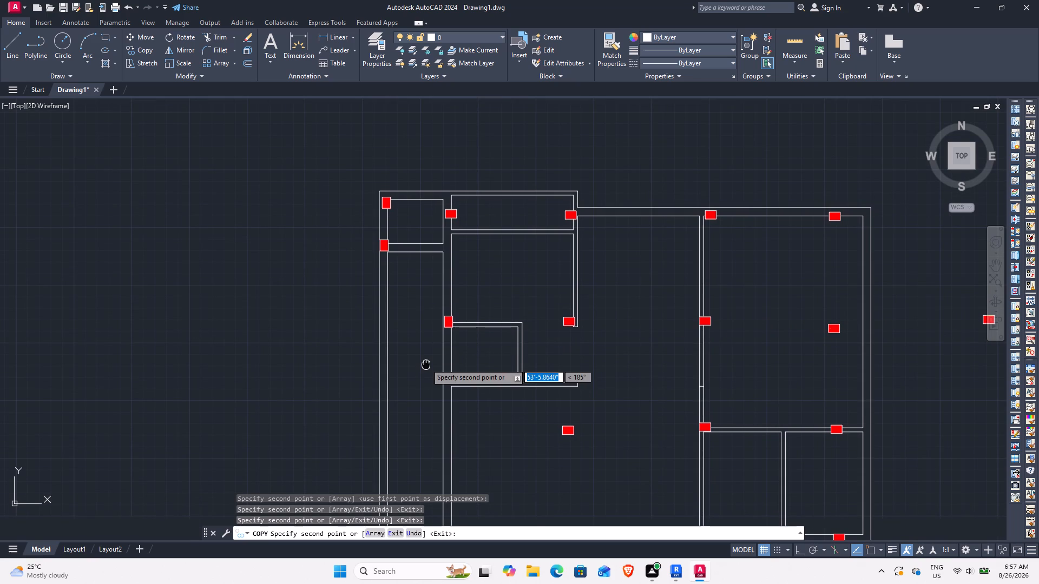
scroll(455, 427, "up", 1)
middle_click_drag(455, 427, 465, 390)
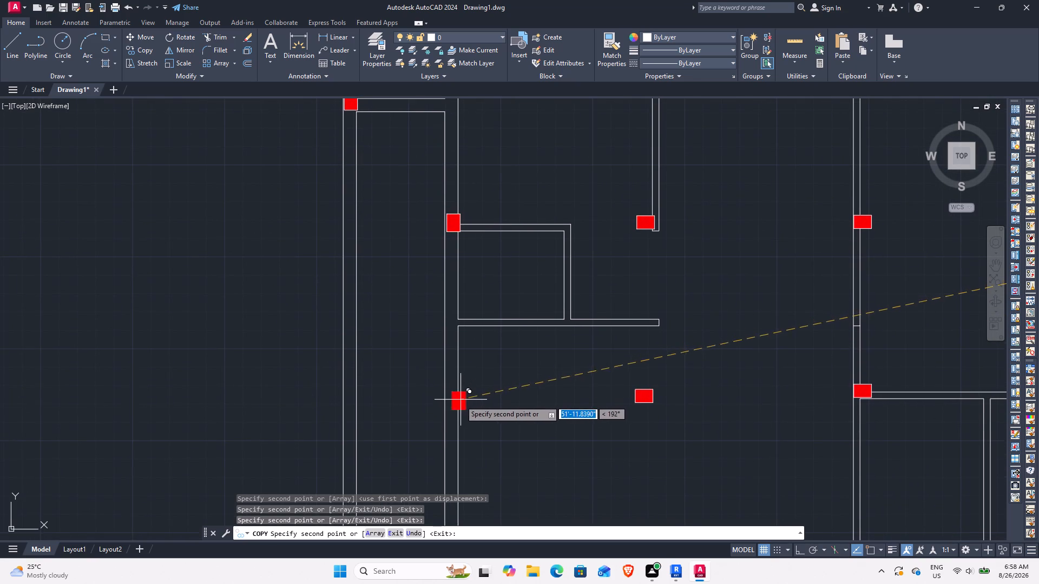
left_click(452, 397)
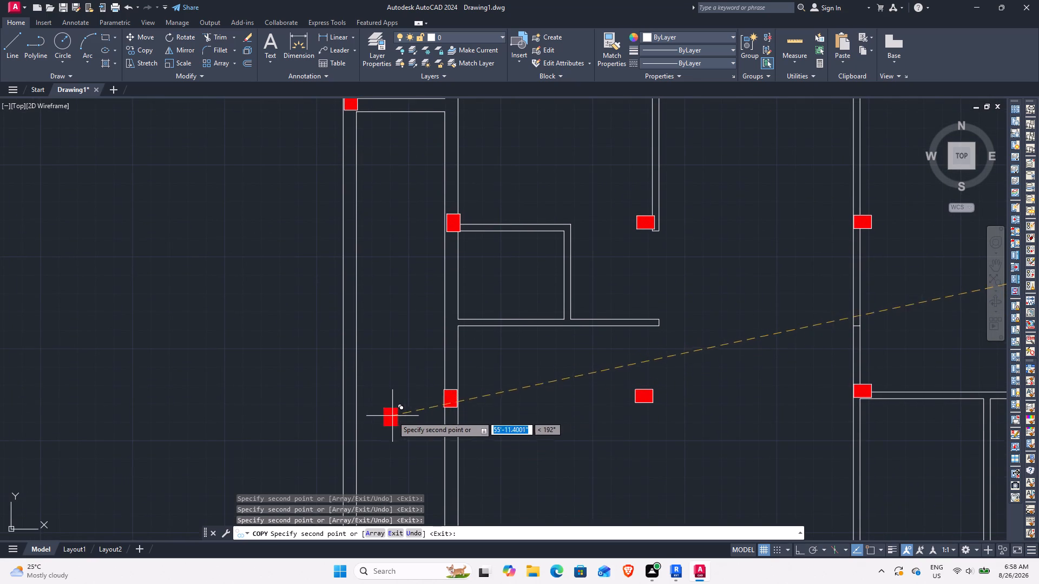
middle_click_drag(390, 406, 413, 369)
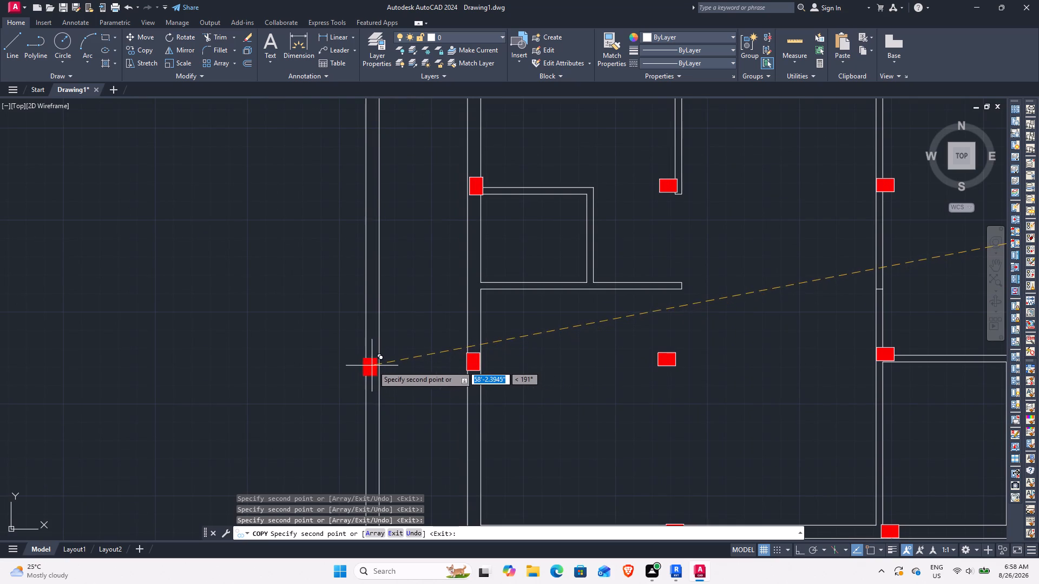
left_click(373, 366)
Place two vertical column copies, at the inner left wall's bottom corner and level with it on the outer left wall, and finish copying.
middle_click_drag(393, 416, 419, 346)
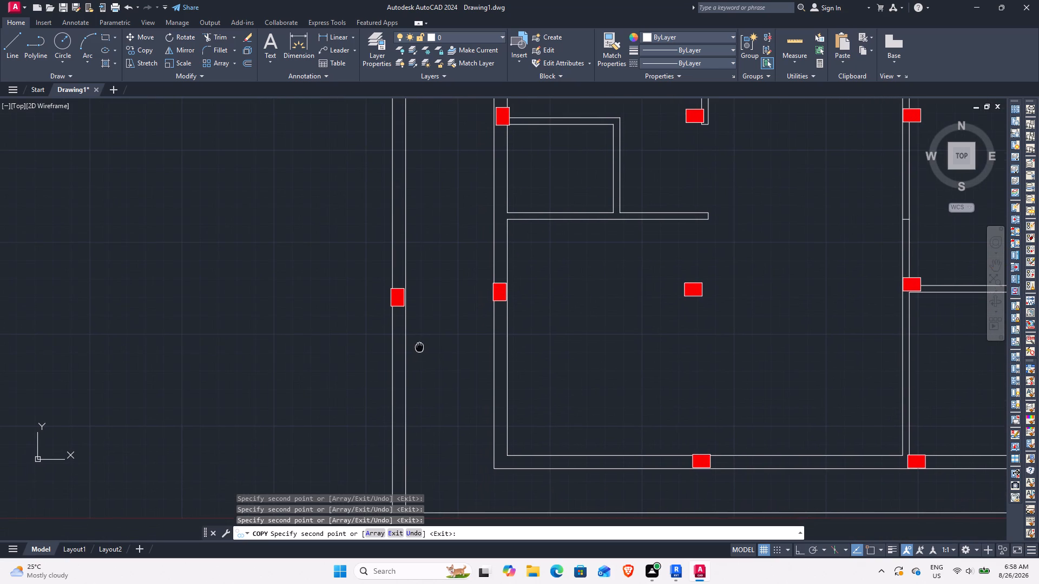
middle_click_drag(433, 422, 432, 372)
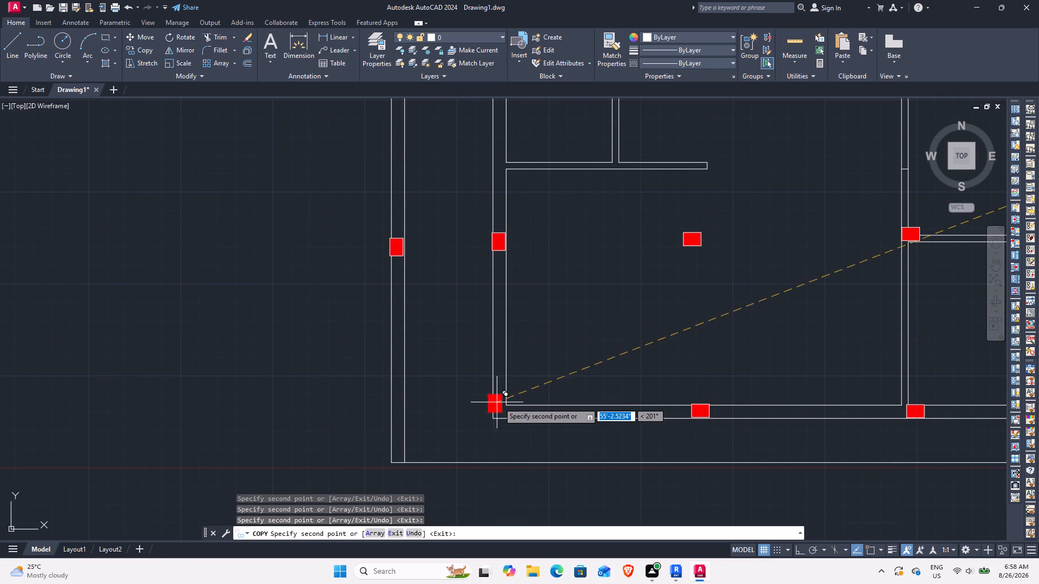
left_click(501, 402)
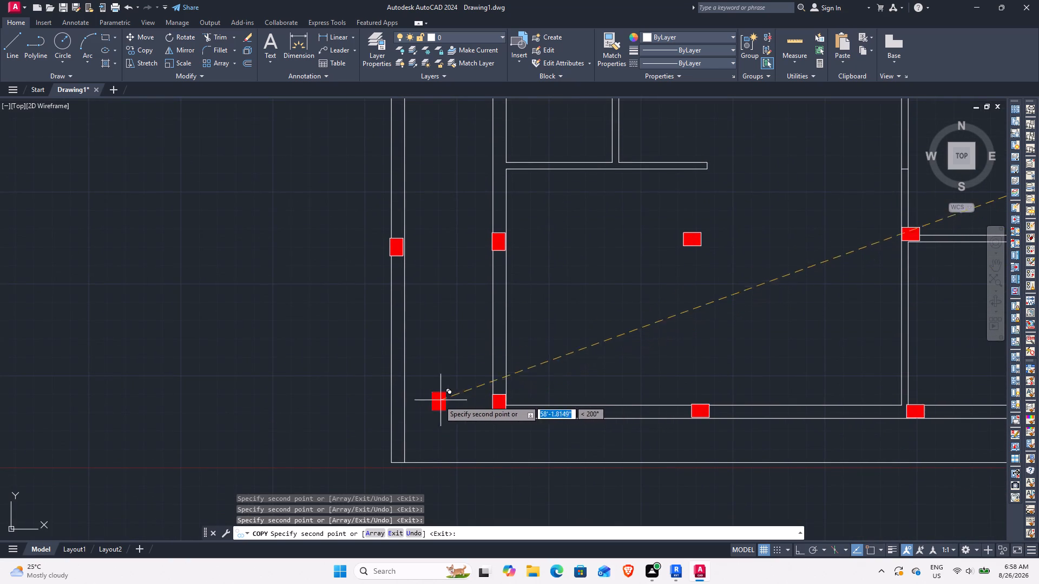
left_click(402, 404)
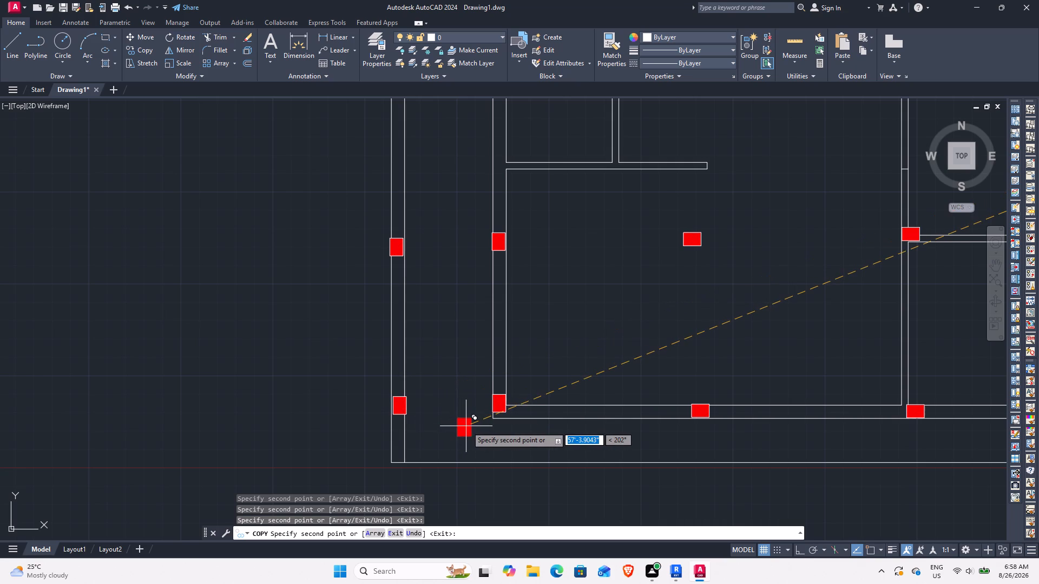
key("Escape")
key("Escape")
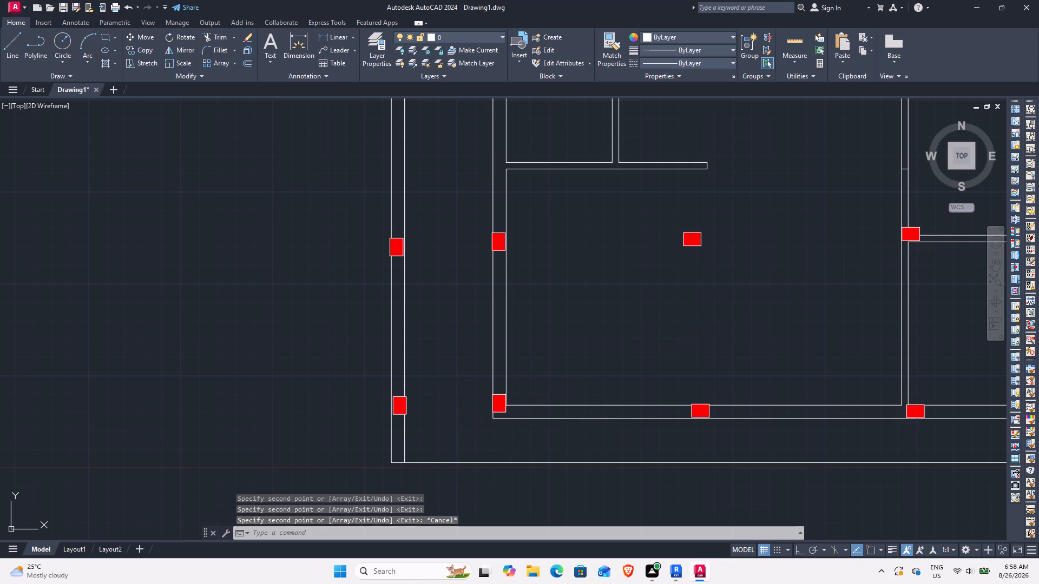
Draw a horizontal construction line through the inner left wall's outer bottom-left corner, with object snap on.
scroll(428, 427, "up", 2)
scroll(457, 415, "down", 2)
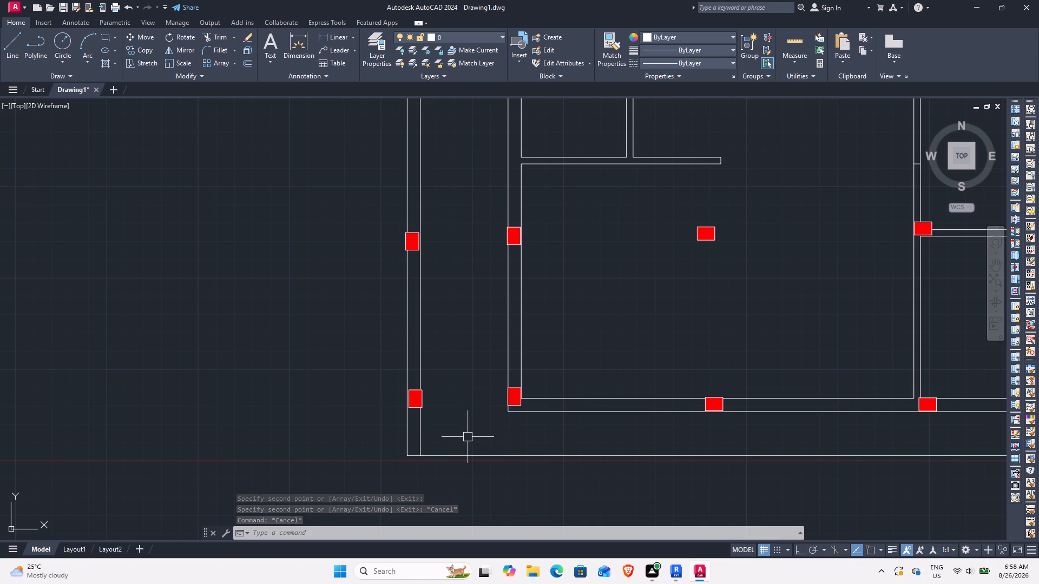
key("x")
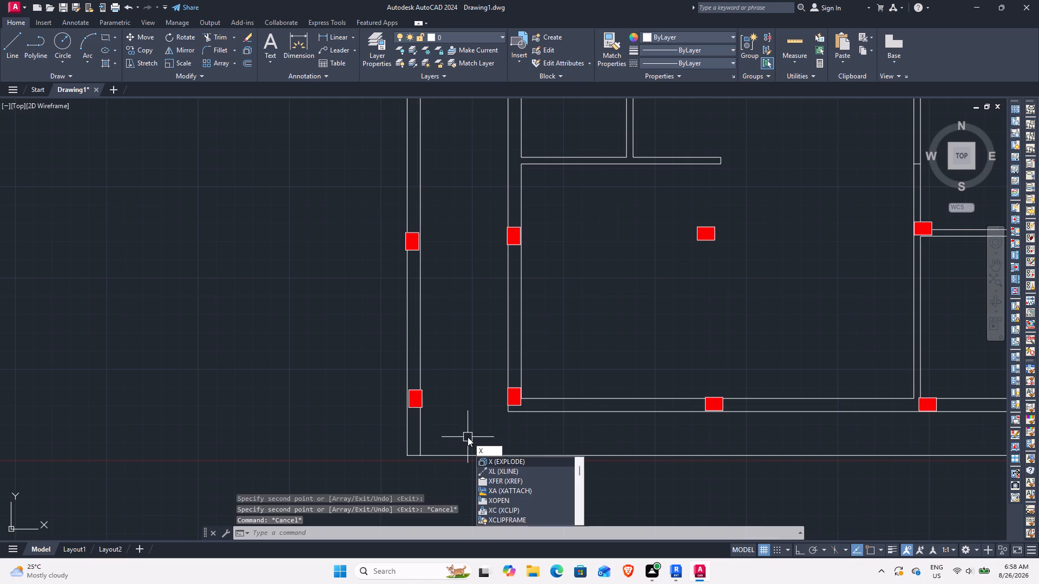
type("L")
key("space")
type("H")
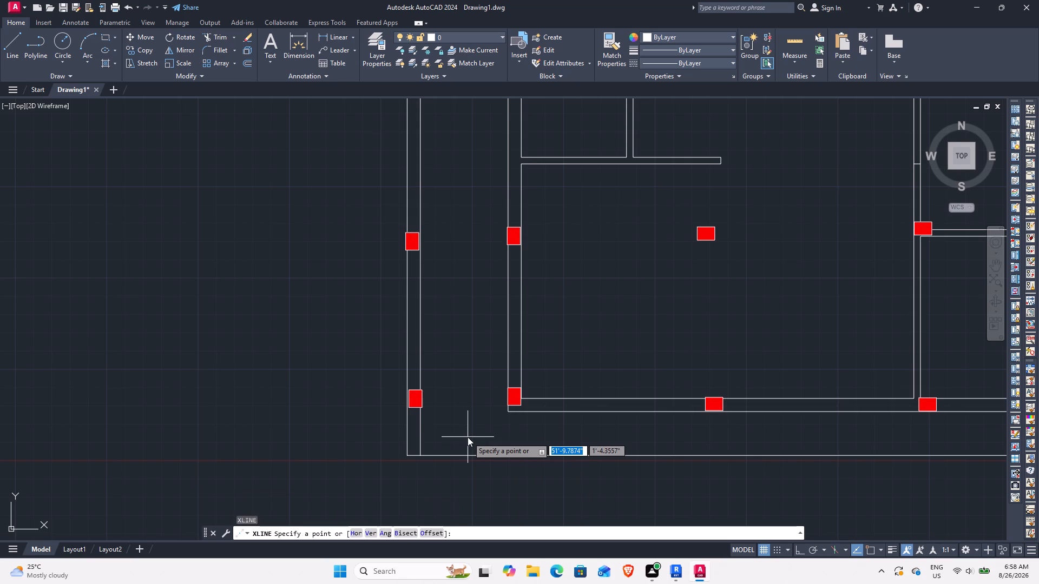
key("space")
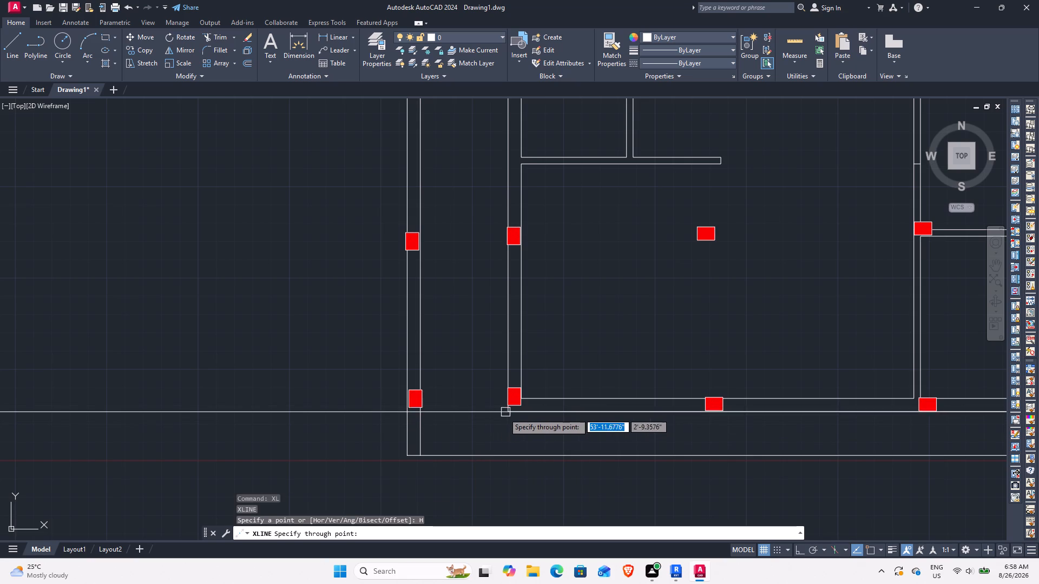
key("F3")
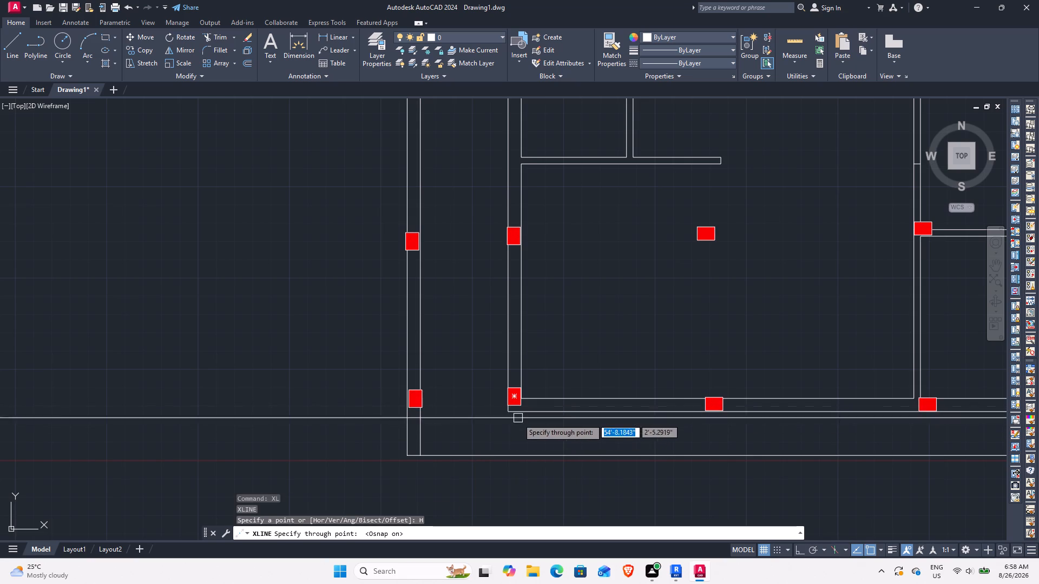
left_click(509, 413)
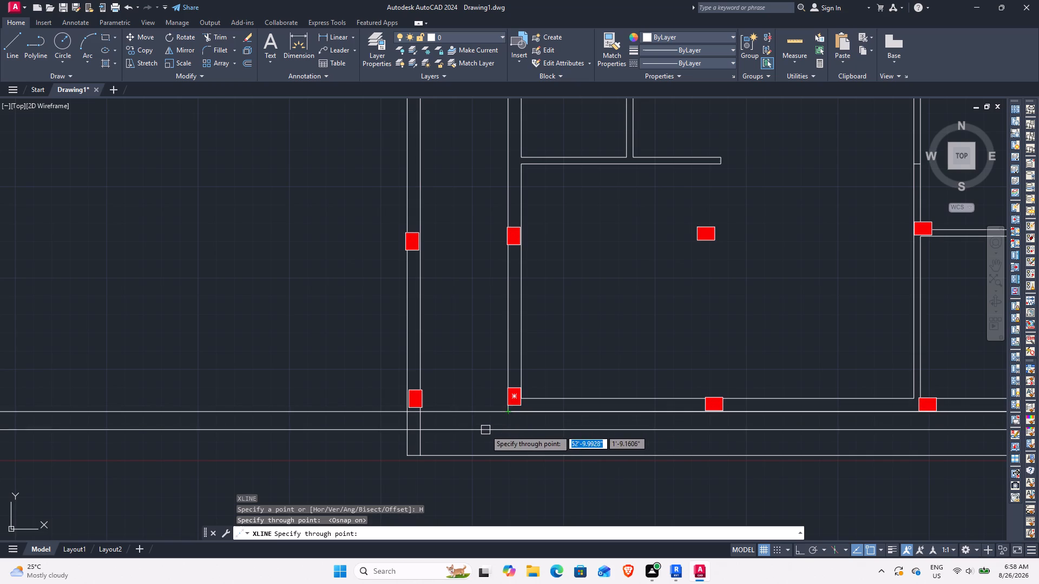
key("Escape")
key("Escape")
Move the outer left wall's bottom column so its lower-left corner sits where the outer wall face meets the construction line.
scroll(438, 412, "up", 3)
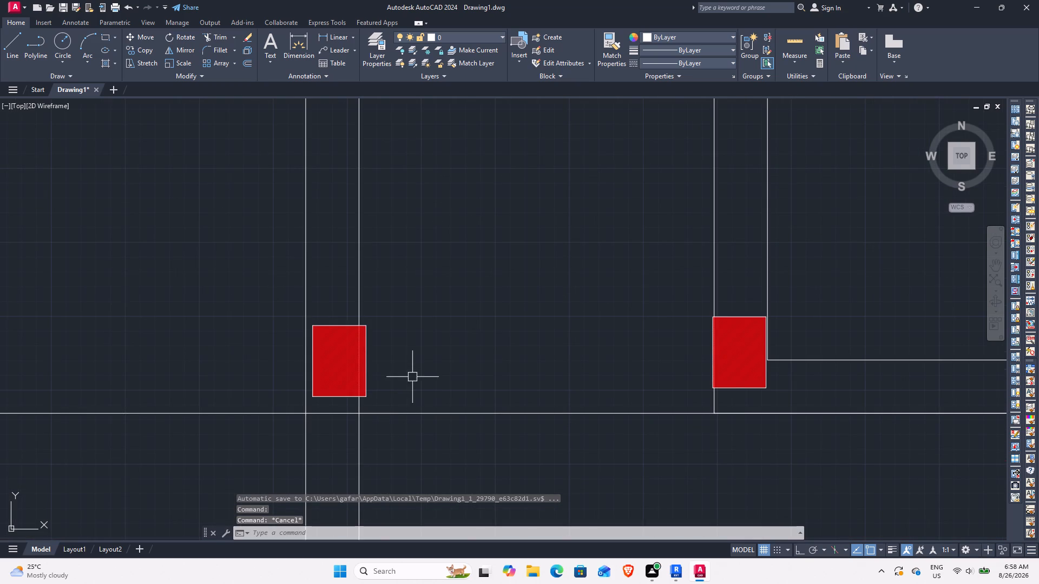
left_click(280, 298)
left_click(402, 406)
type("M")
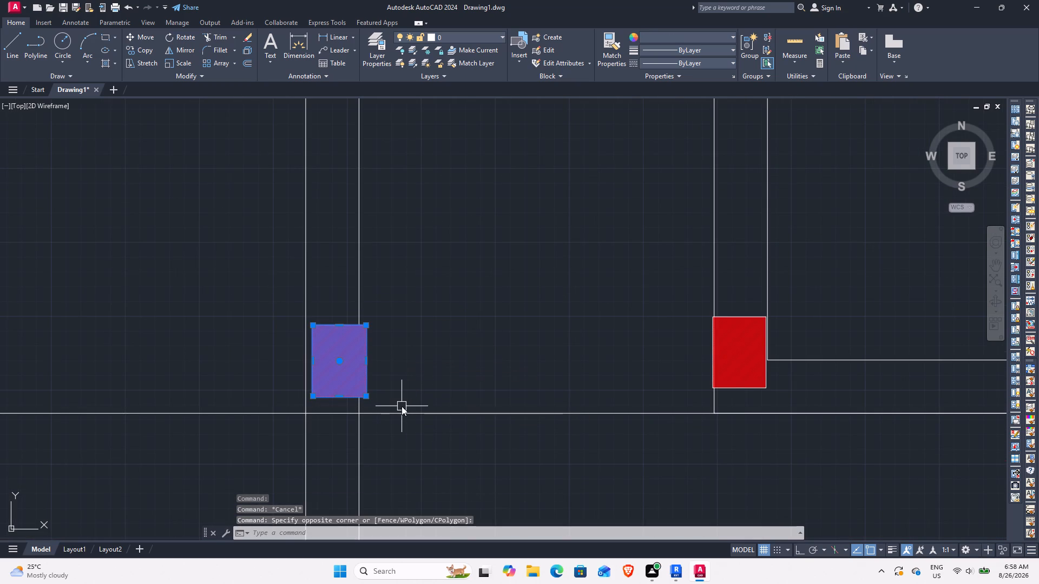
key("space")
left_click(316, 395)
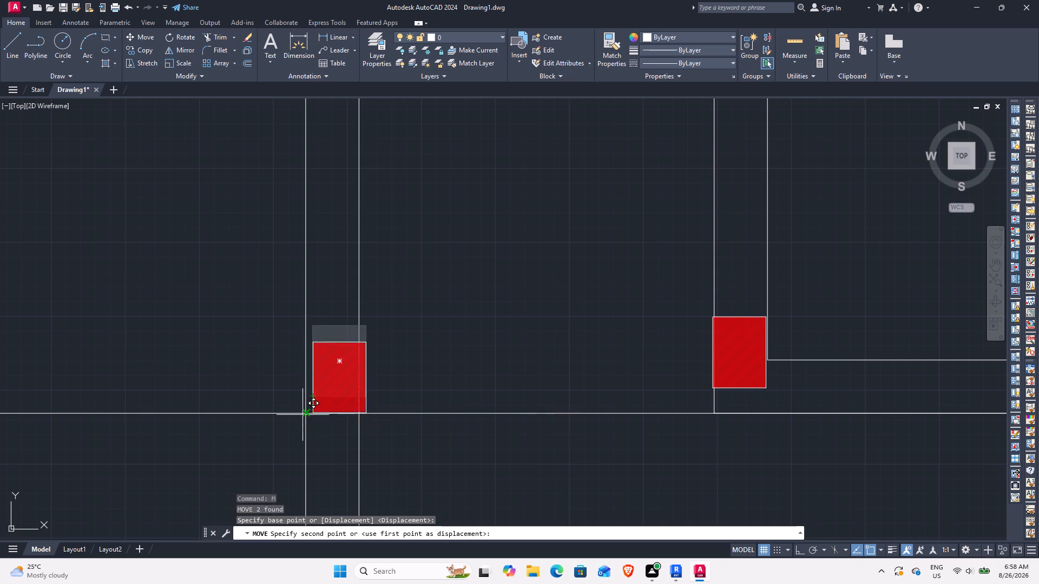
left_click(306, 412)
Move the inner left wall's bottom column so its lower-left corner sits on the wall's outer bottom corner.
middle_click_drag(646, 391, 406, 423)
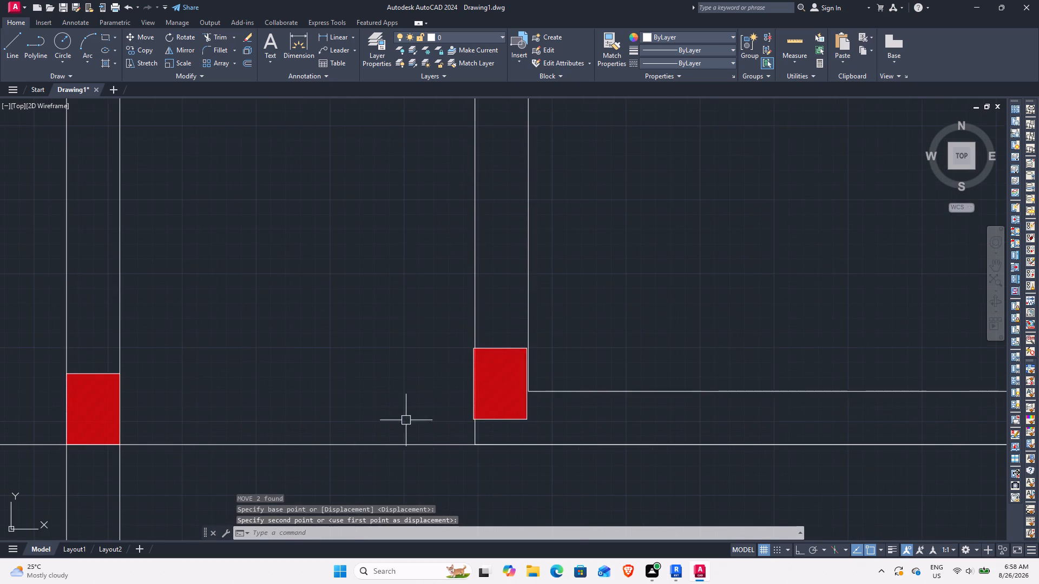
left_click_drag(461, 323, 465, 335)
left_click(553, 442)
type("M")
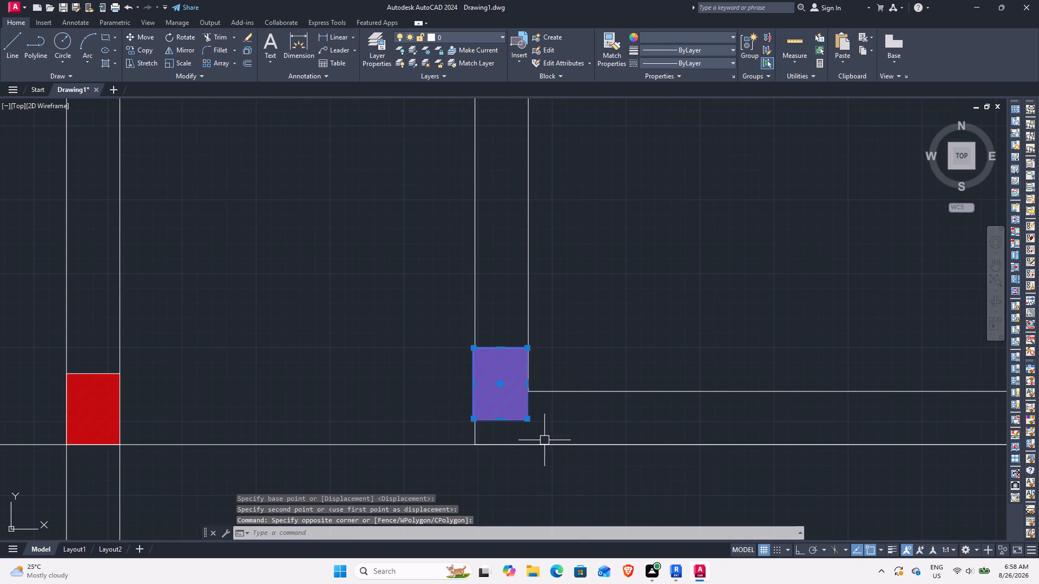
key("space")
left_click(474, 422)
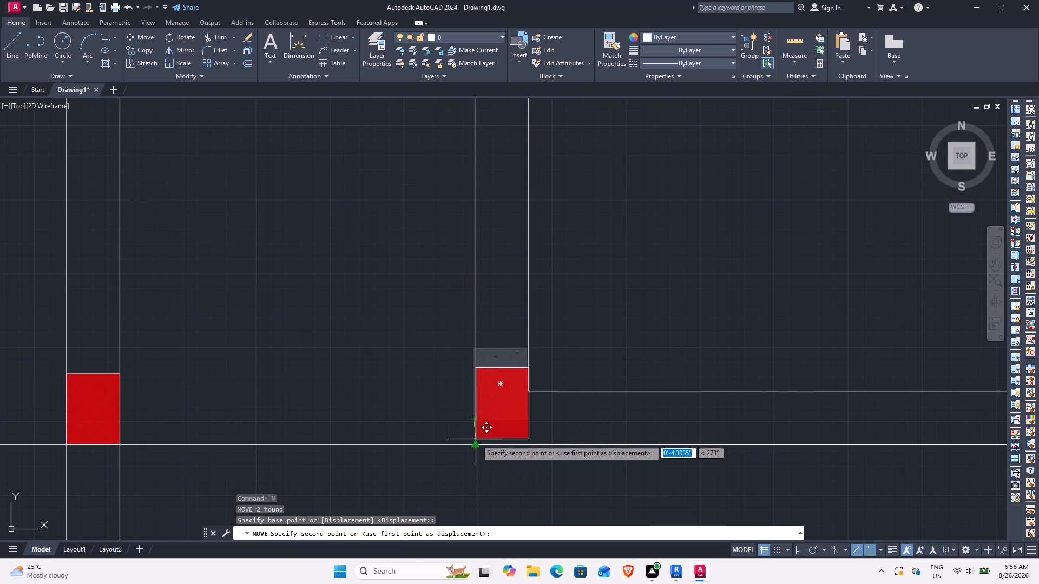
left_click(476, 439)
Move the rightmost column on the bottom wall straight down so its lower edge sits on the horizontal construction line.
middle_click_drag(576, 446, 198, 464)
scroll(843, 443, "down", 2)
middle_click_drag(822, 437, 512, 431)
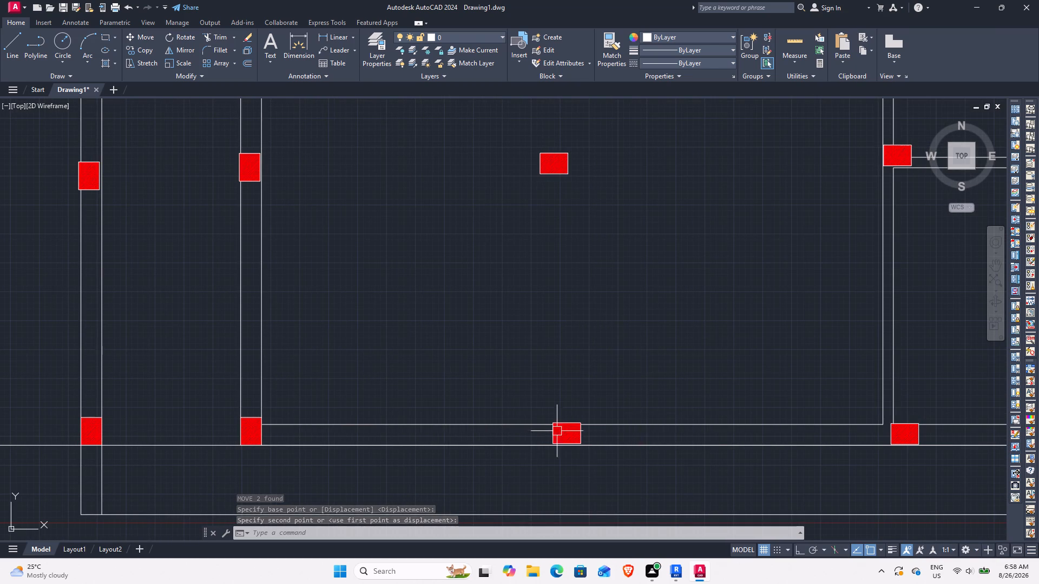
middle_click_drag(719, 415, 444, 416)
middle_click_drag(754, 435, 511, 428)
scroll(720, 446, "up", 4)
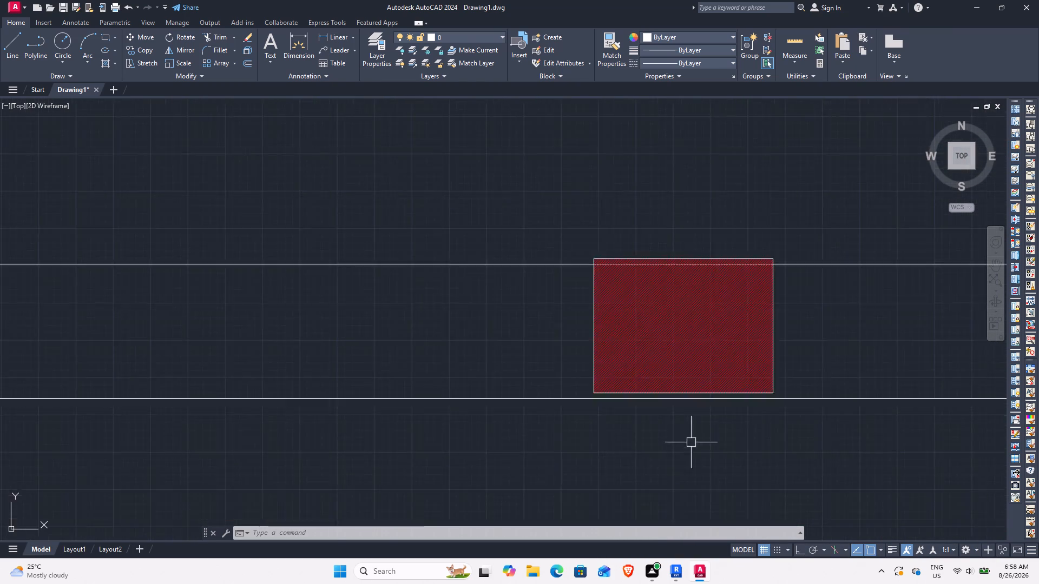
scroll(691, 442, "up", 1)
middle_click_drag(641, 417, 554, 470)
left_click_drag(824, 347, 797, 341)
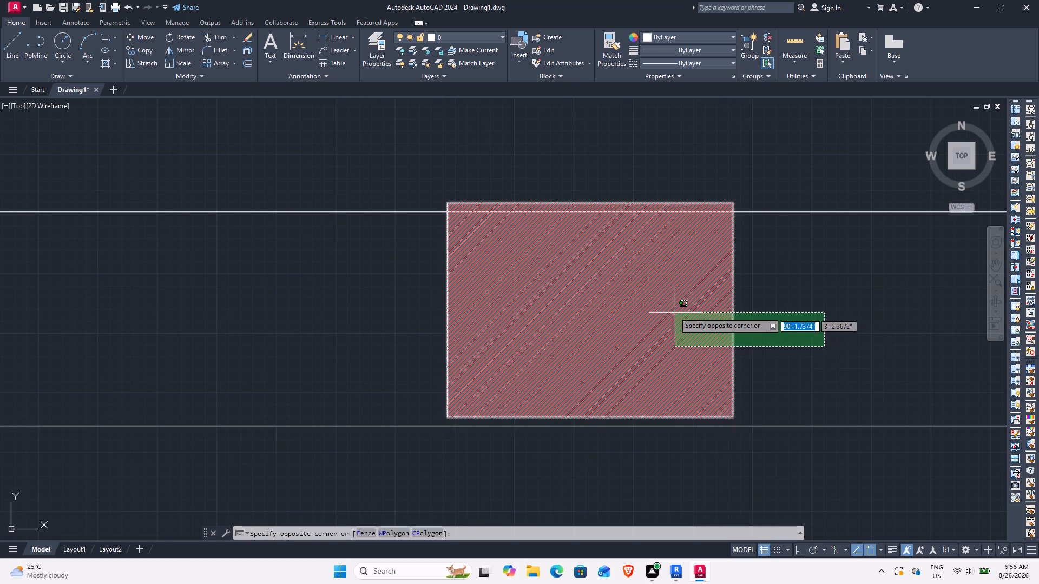
left_click(672, 310)
type("M")
key("space")
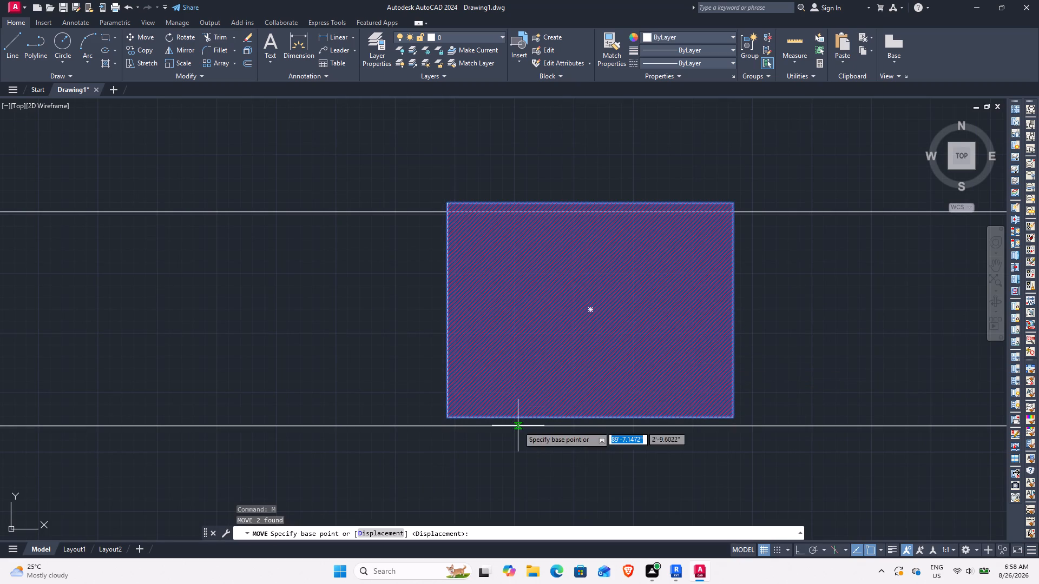
left_click(445, 420)
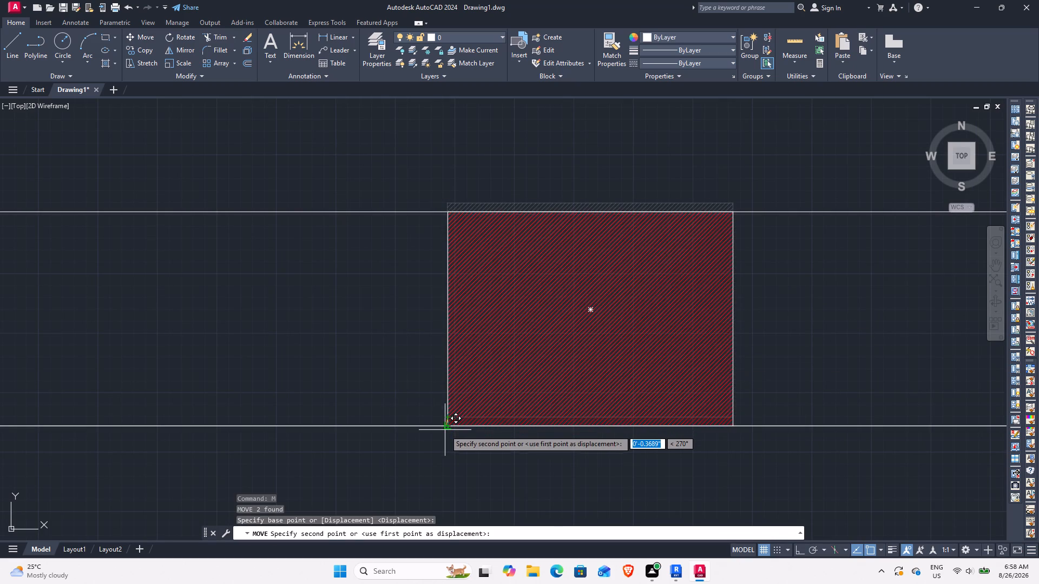
left_click(445, 426)
Move the bottom-wall column beneath the central vertical wall straight down so its lower edge sits on the construction line.
scroll(333, 391, "down", 2)
middle_click_drag(263, 373, 707, 449)
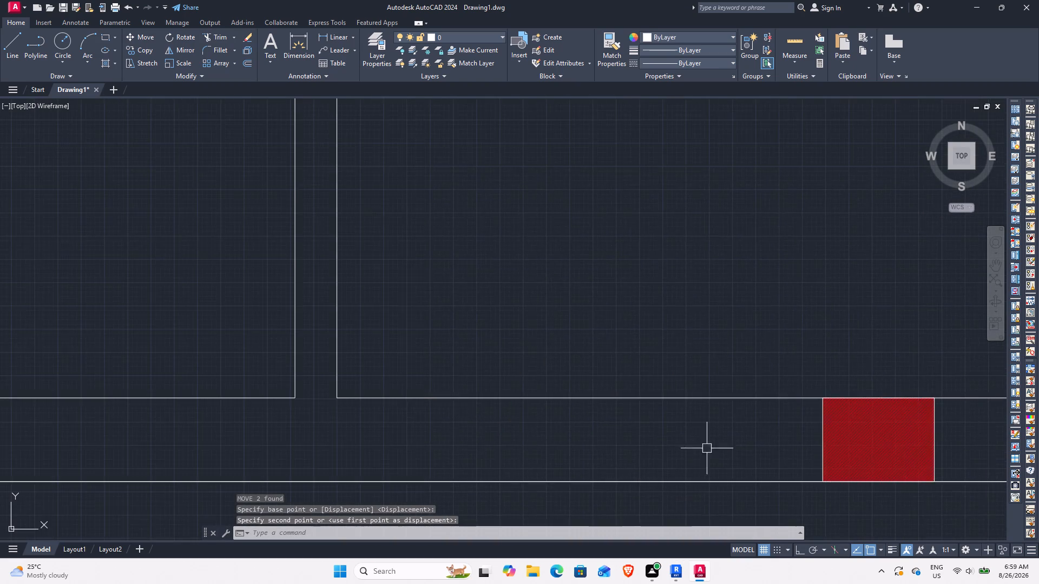
scroll(466, 432, "down", 2)
middle_click_drag(415, 420, 844, 337)
scroll(578, 348, "up", 3)
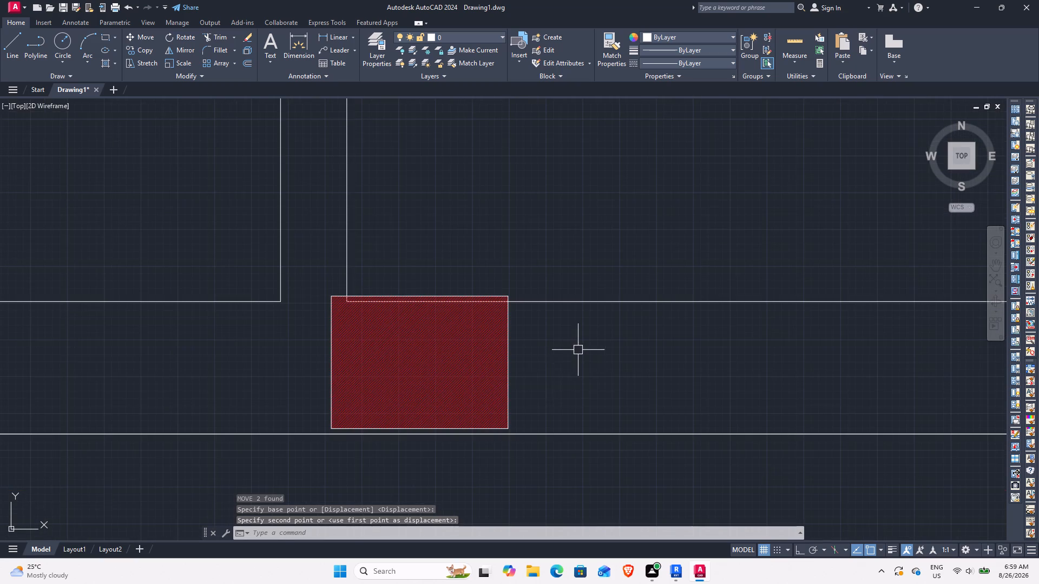
left_click(534, 384)
left_click(449, 354)
type("M")
key("space")
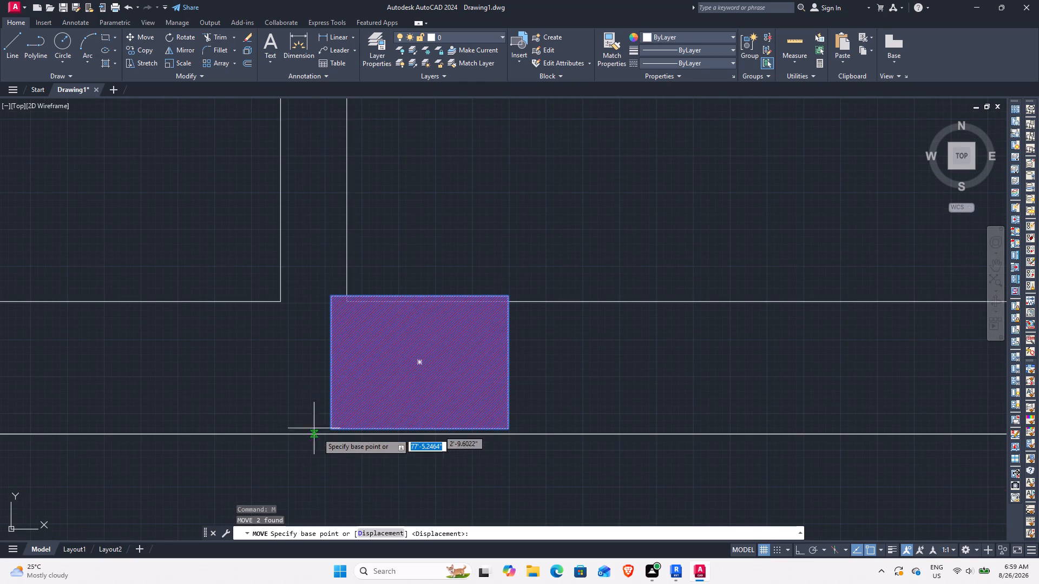
left_click(330, 427)
left_click(327, 436)
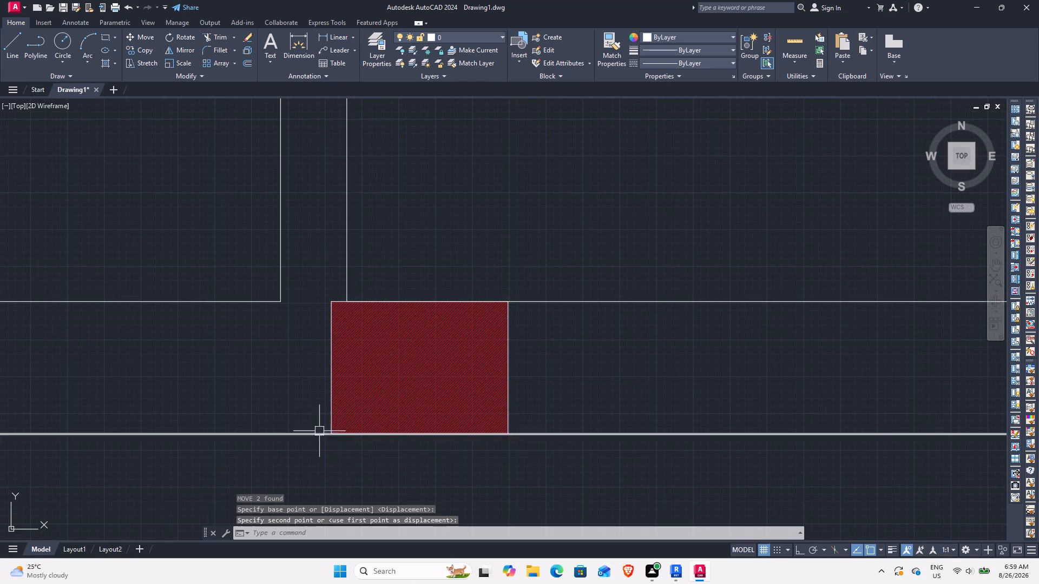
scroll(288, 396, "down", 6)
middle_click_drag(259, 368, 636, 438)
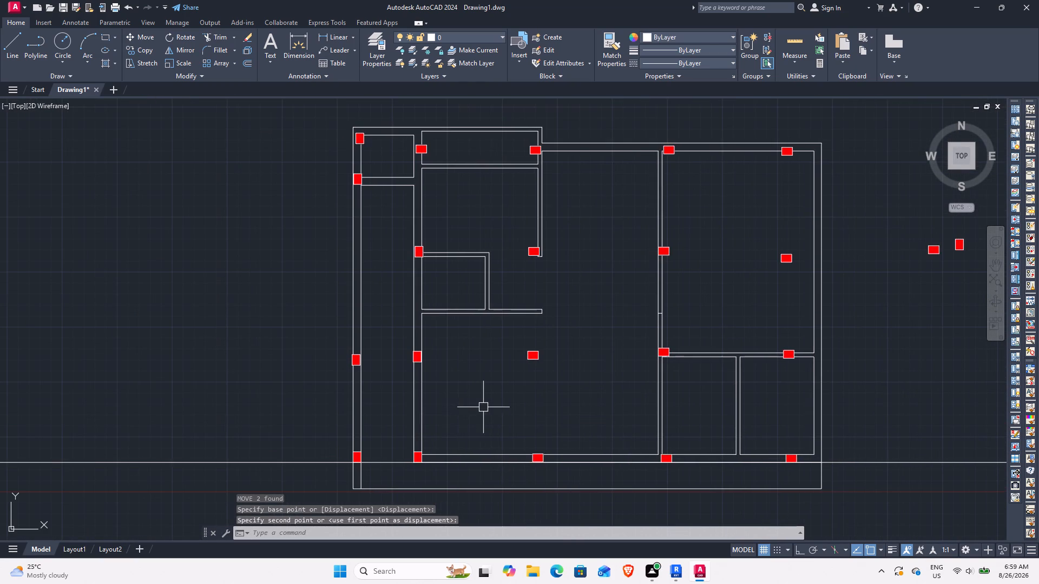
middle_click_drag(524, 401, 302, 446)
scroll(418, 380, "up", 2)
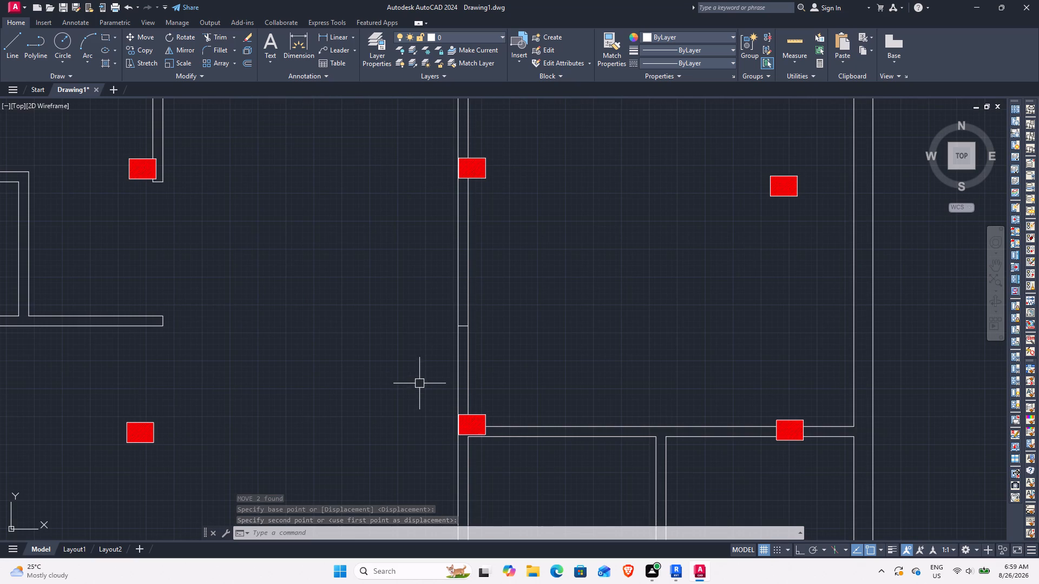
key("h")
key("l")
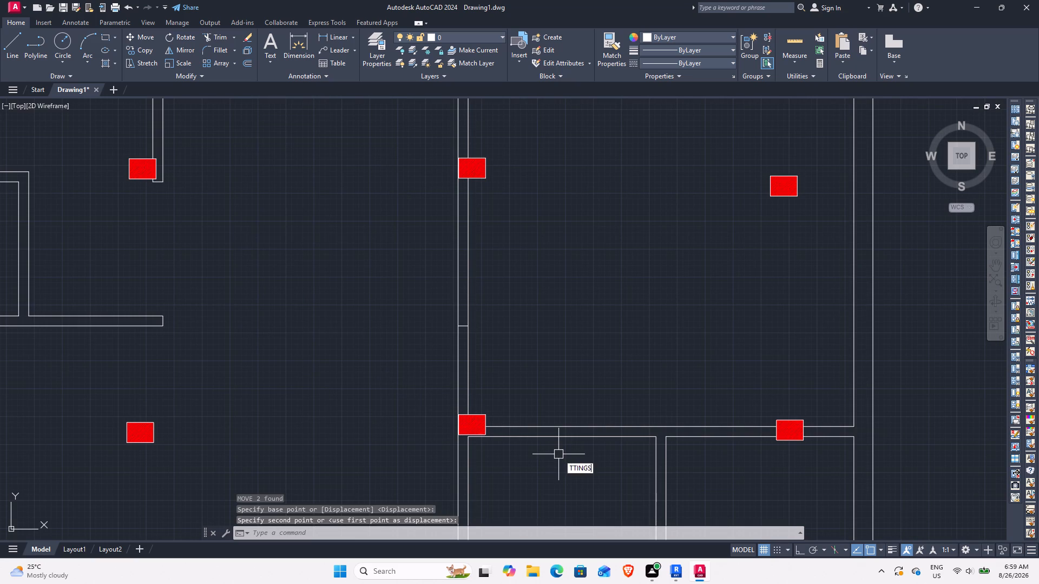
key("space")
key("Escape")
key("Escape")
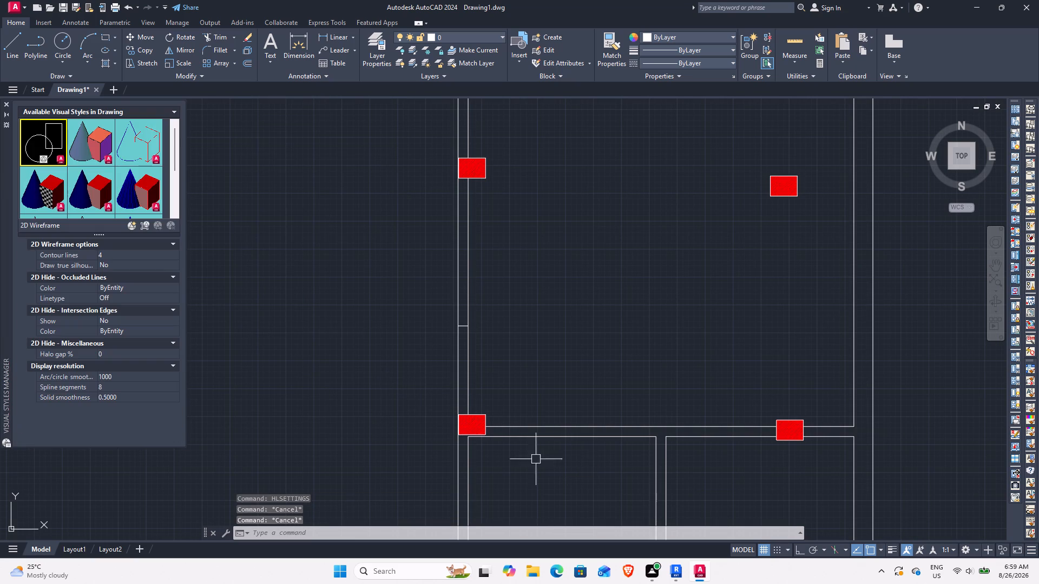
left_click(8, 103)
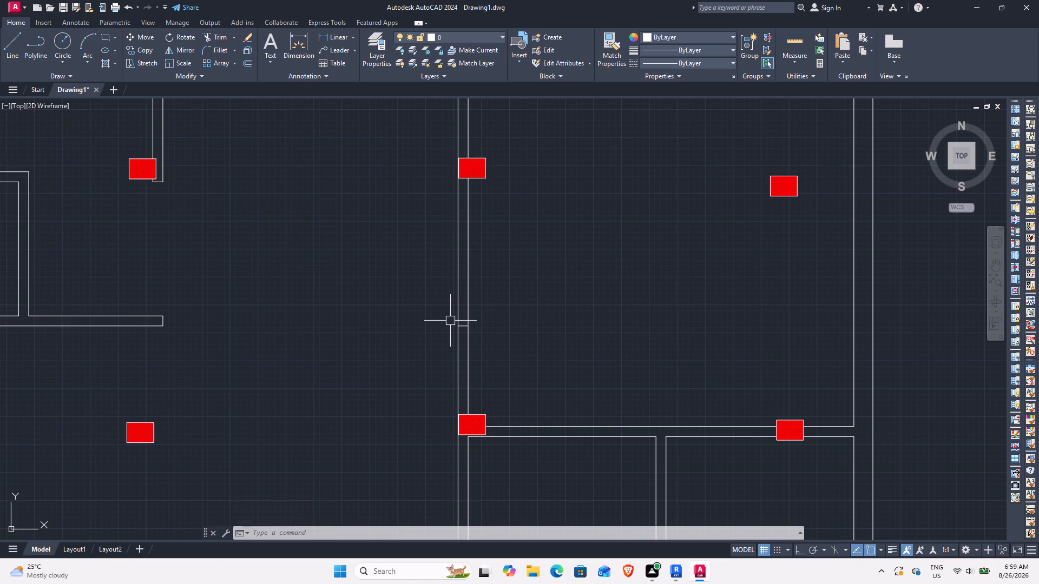
Draw a horizontal construction line along the lower face of the wall above the two small bottom-right rooms.
key("x")
key("l")
key("space")
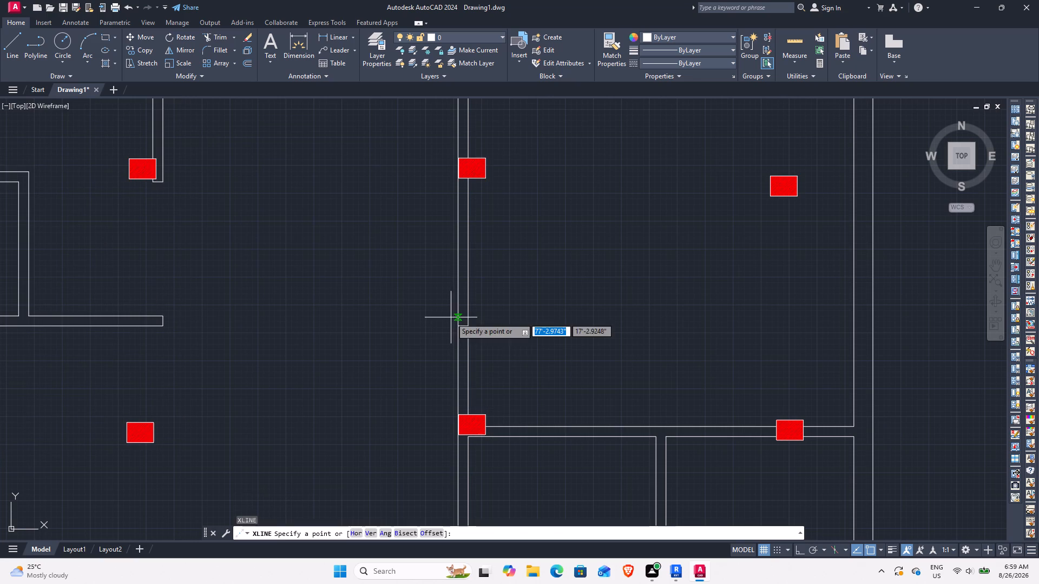
type("H")
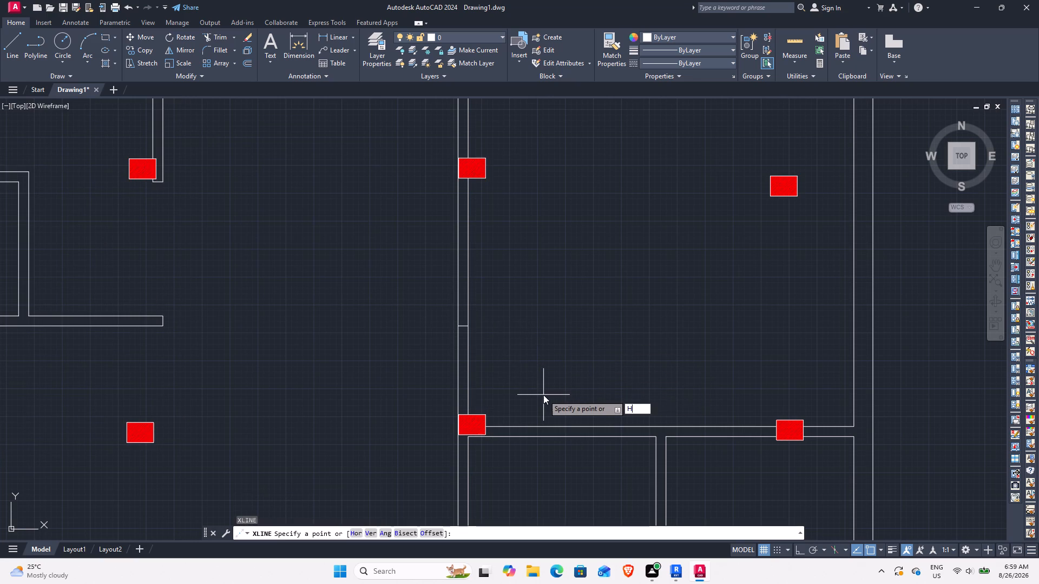
key("space")
scroll(510, 443, "up", 3)
middle_click_drag(657, 428, 195, 416)
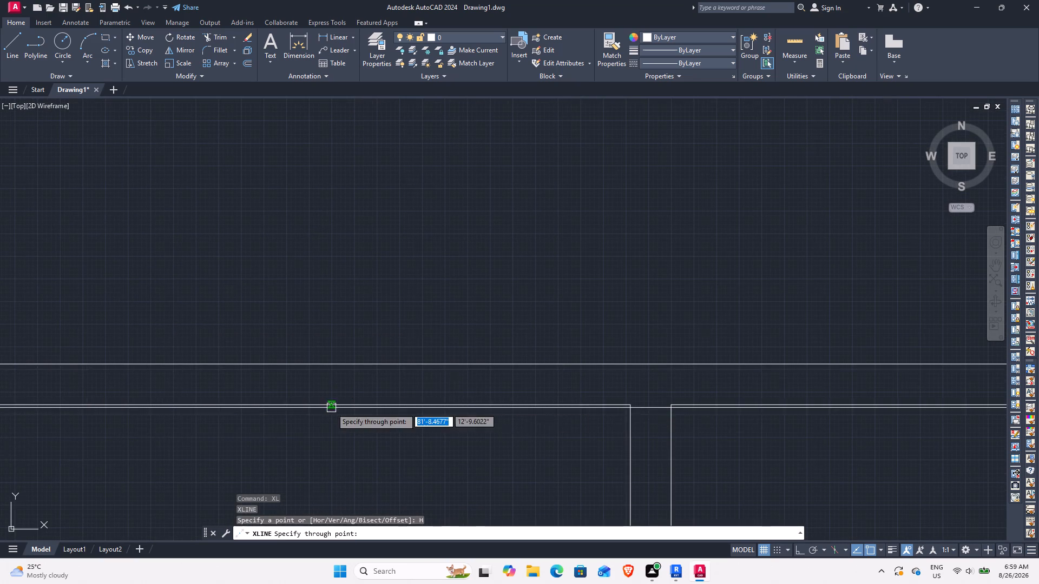
left_click(628, 407)
Add a horizontal construction line through the bottom end of the short vertical wall beside the upper hall column, and finish the command.
scroll(442, 410, "down", 3)
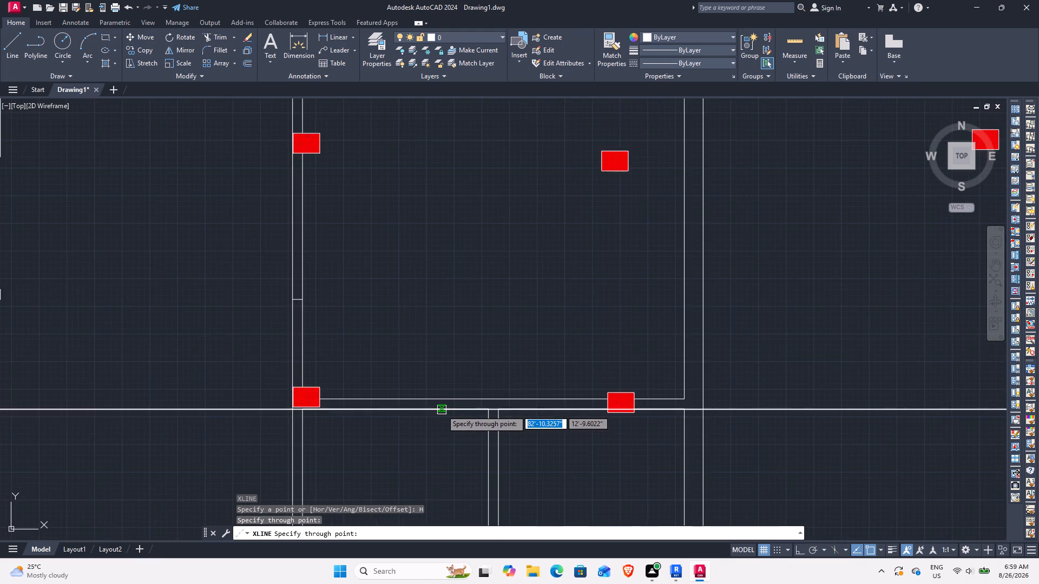
scroll(440, 410, "down", 3)
middle_click_drag(354, 397, 584, 363)
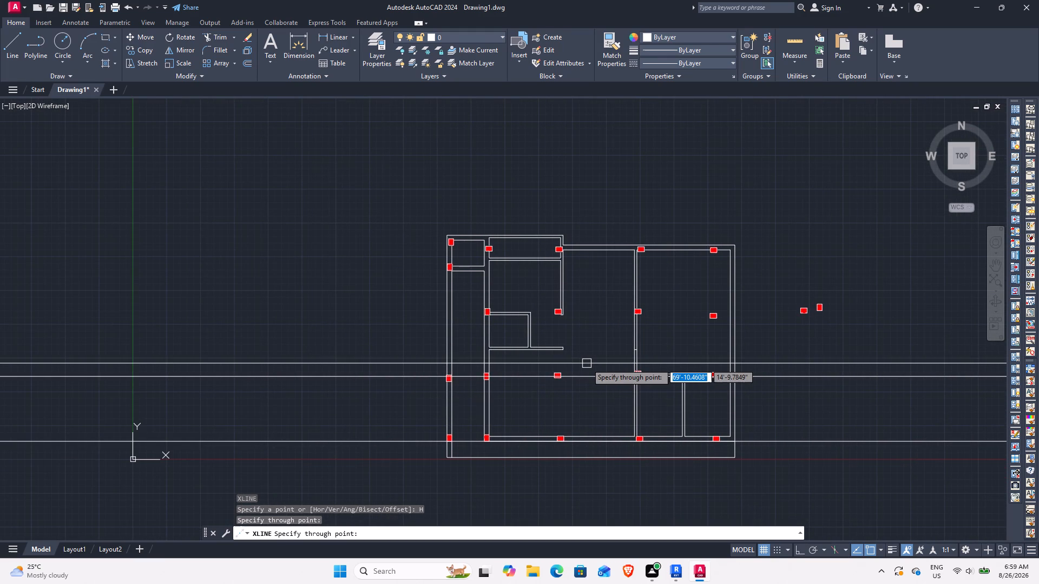
middle_click_drag(606, 327, 597, 367)
scroll(554, 366, "up", 3)
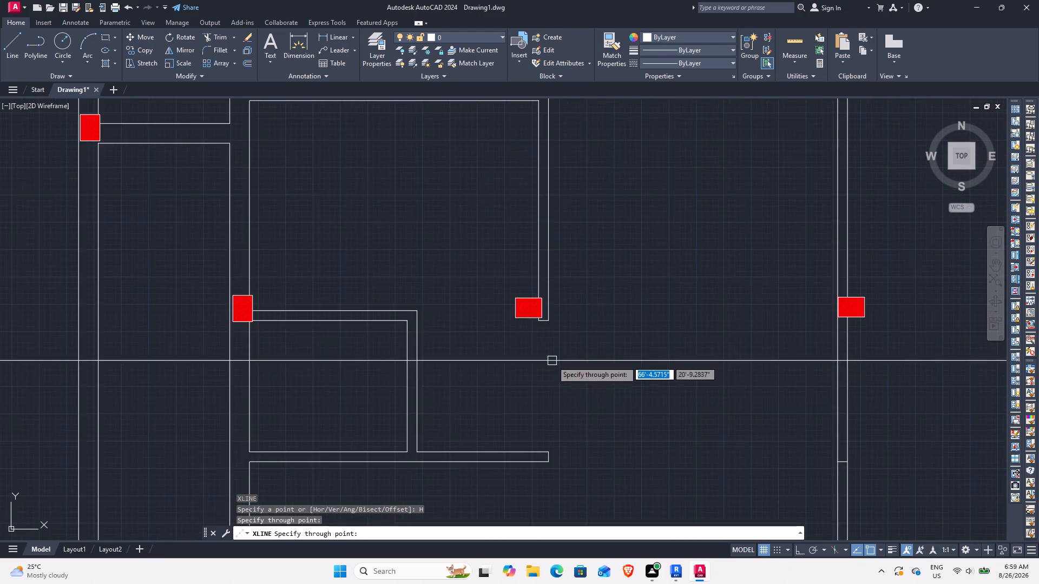
scroll(551, 360, "up", 3)
left_click(548, 233)
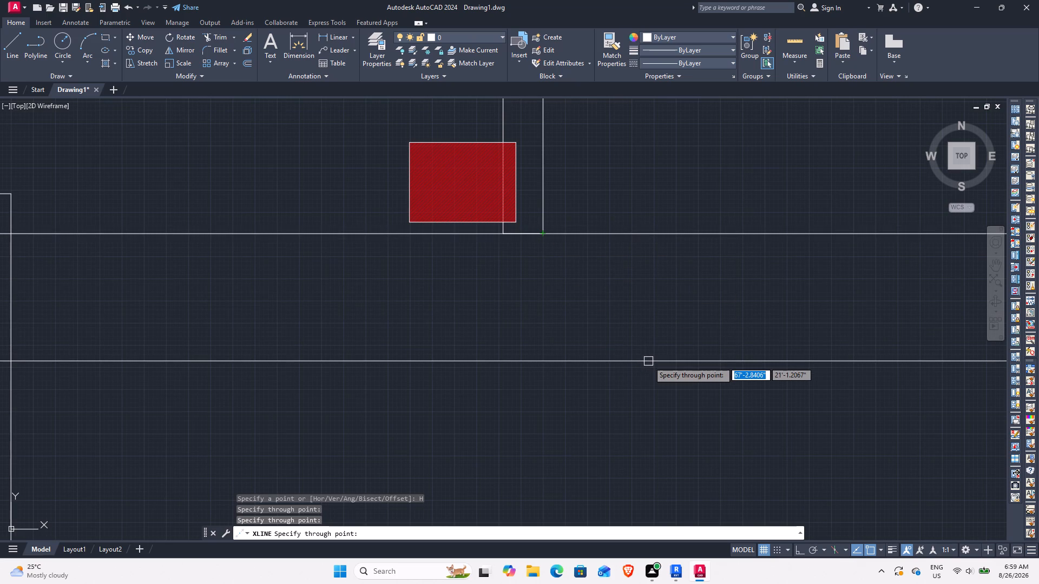
key("Escape")
Move the middle column on the outer left wall so its lower-left corner sits where the wall's outer face meets the construction line.
scroll(649, 362, "down", 3)
middle_click_drag(640, 417, 599, 257)
middle_click_drag(642, 391, 365, 284)
scroll(361, 302, "down", 2)
middle_click_drag(317, 313, 518, 319)
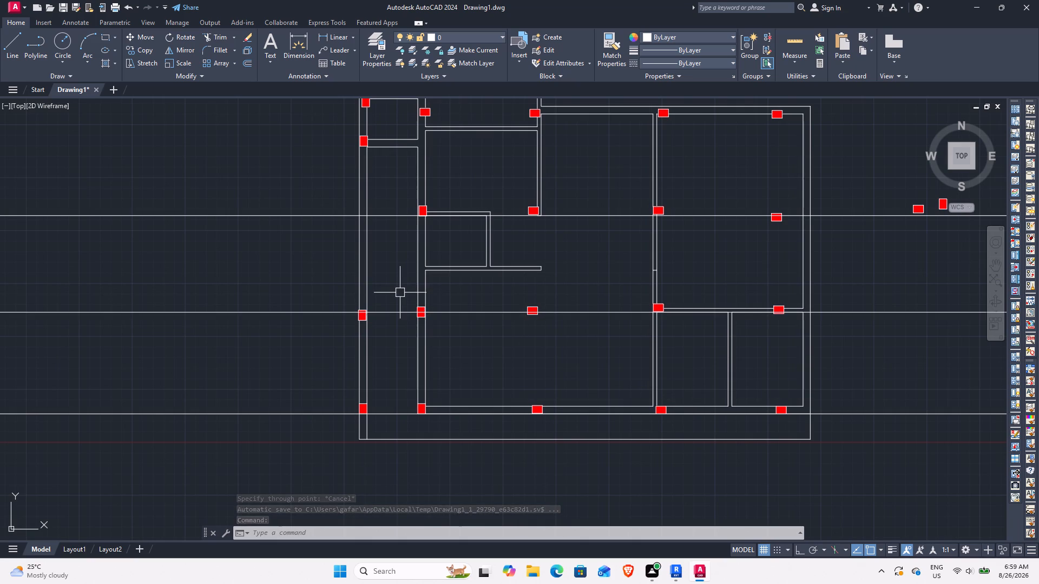
scroll(371, 292, "up", 3)
scroll(315, 340, "up", 1)
middle_click_drag(315, 338, 345, 315)
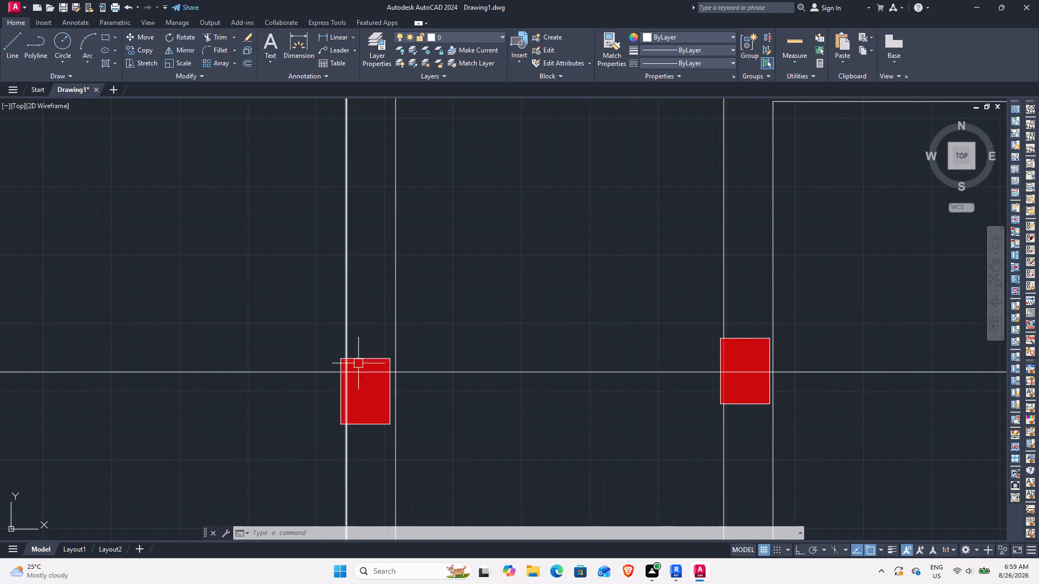
left_click(308, 339)
left_click(398, 436)
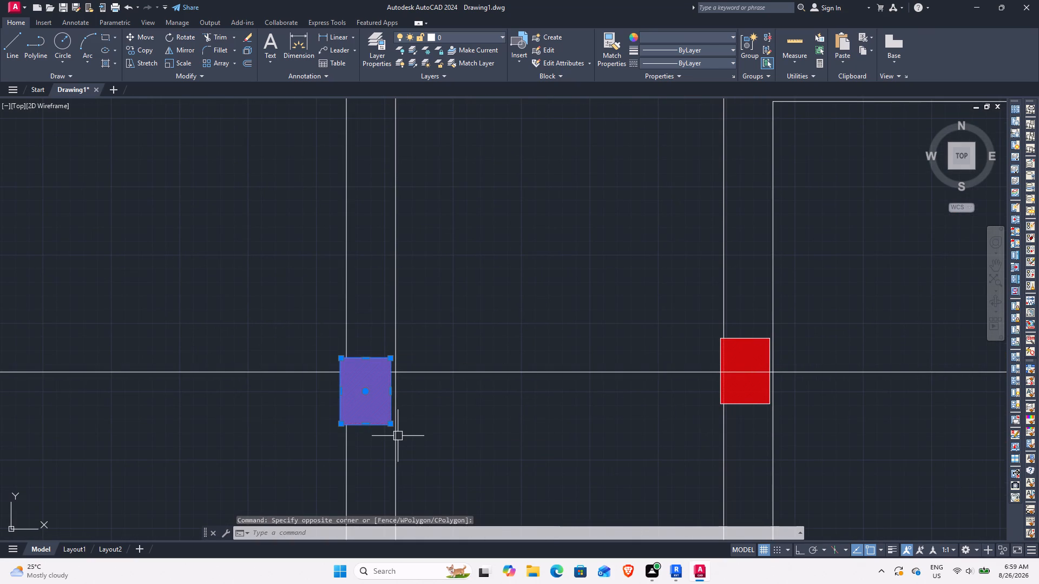
key("m")
key("space")
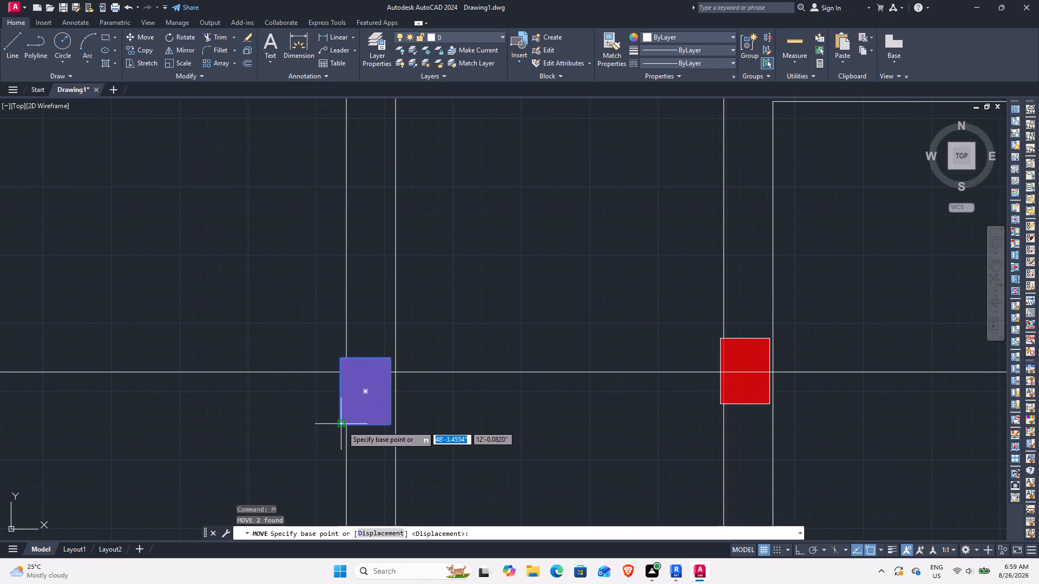
left_click(342, 426)
left_click(348, 376)
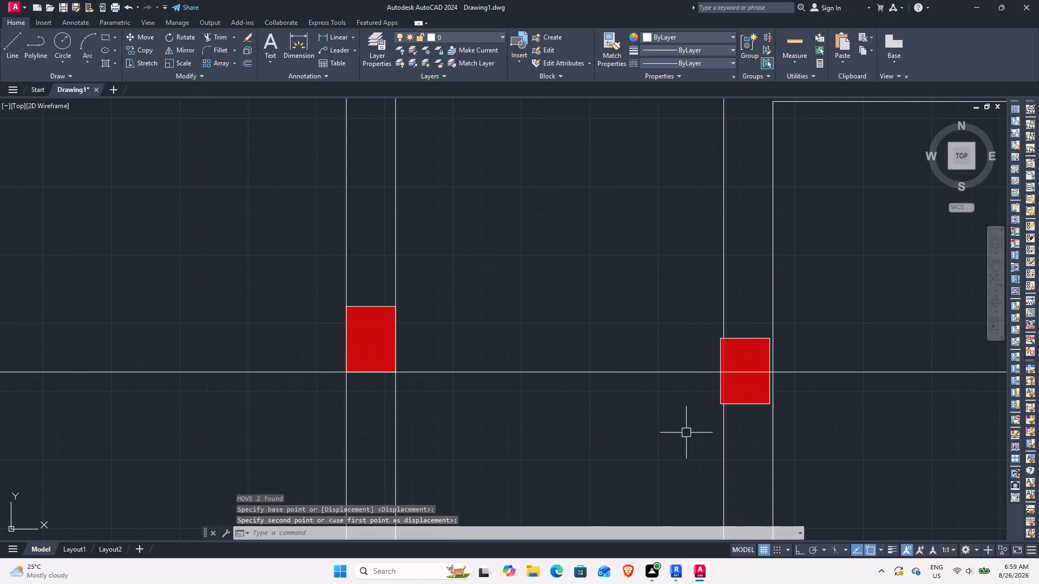
Move the neighbouring column on the inner left wall so its lower-left corner meets that wall's left face and the same construction line.
middle_click_drag(682, 432, 482, 435)
left_click(498, 295)
left_click(584, 433)
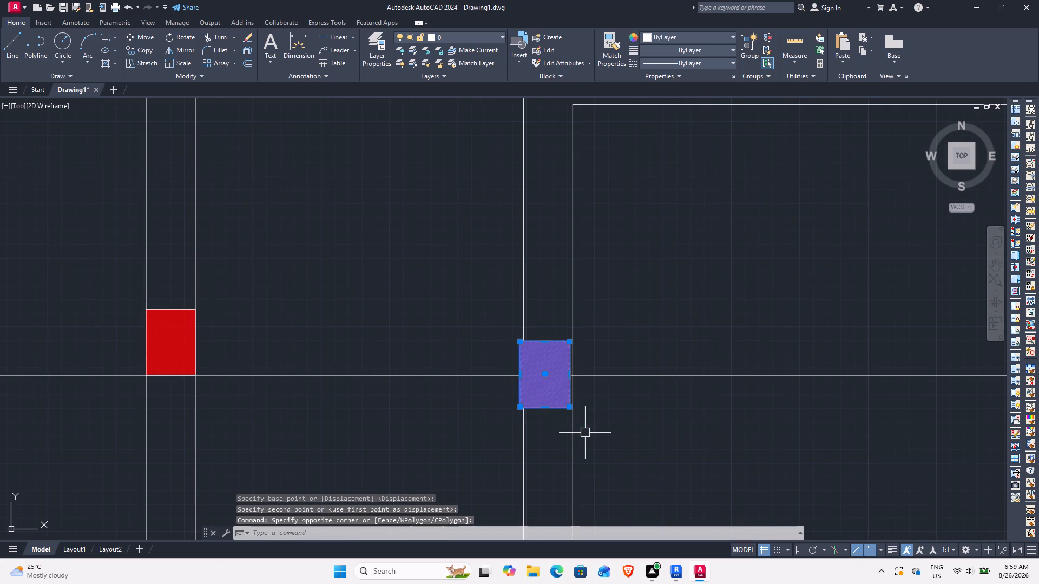
type("M")
key("space")
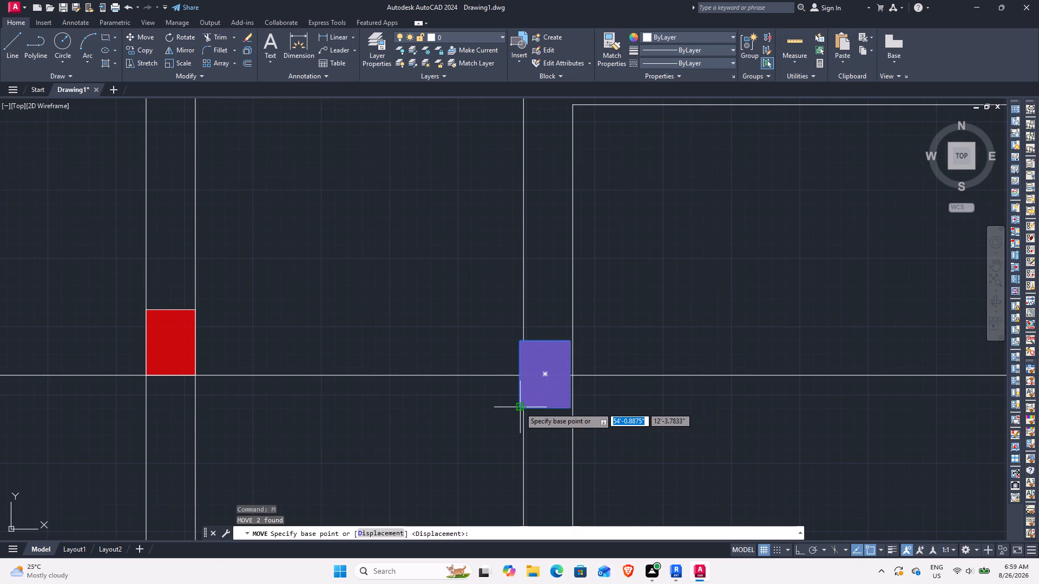
left_click(519, 407)
left_click(525, 376)
Move the freestanding column in the lower hall straight up so its lower edge sits on the middle construction line.
middle_click_drag(748, 381, 192, 381)
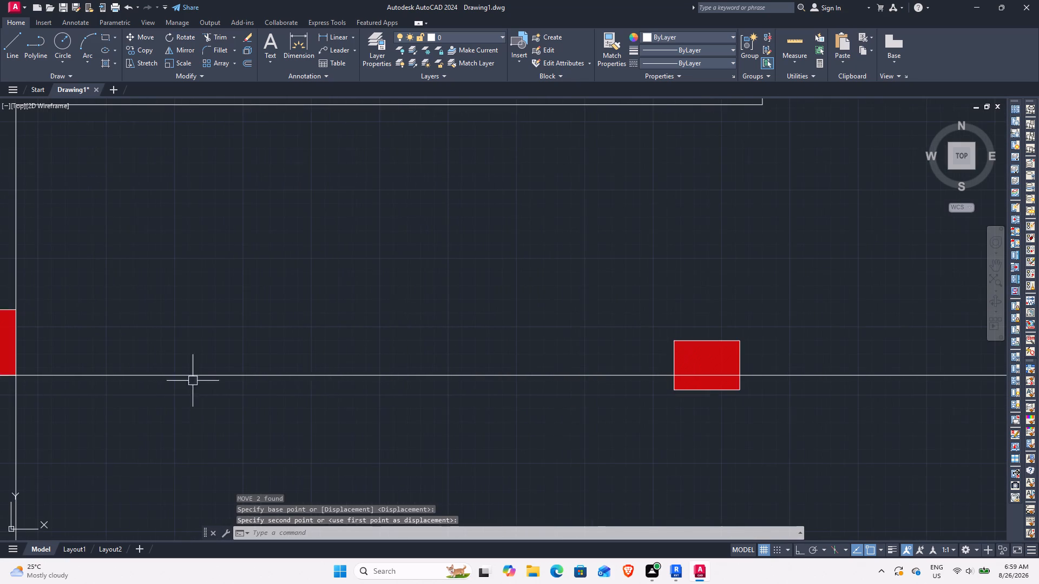
middle_click_drag(741, 432, 608, 454)
left_click(522, 351)
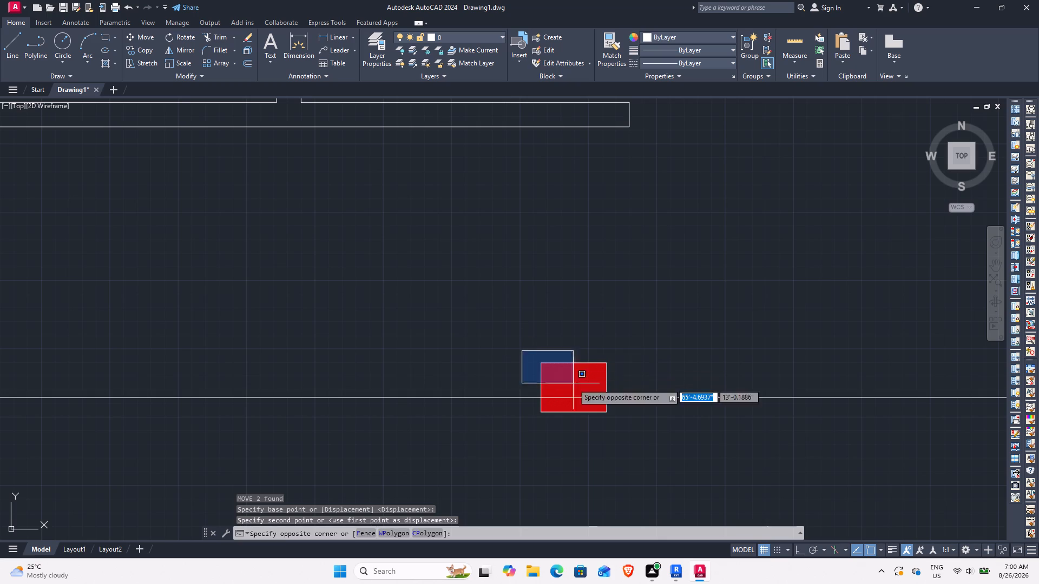
left_click(650, 459)
key("m")
key("space")
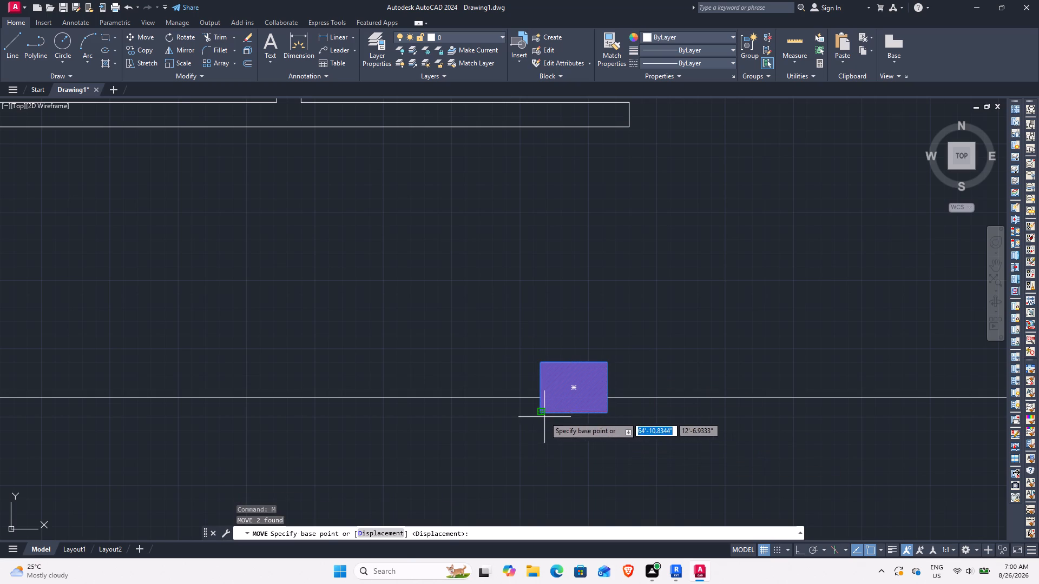
left_click(543, 415)
left_click(541, 399)
Move the column at the central wall junction so its lower-left corner meets the wall's left face and the middle construction line.
middle_click_drag(840, 414, 242, 397)
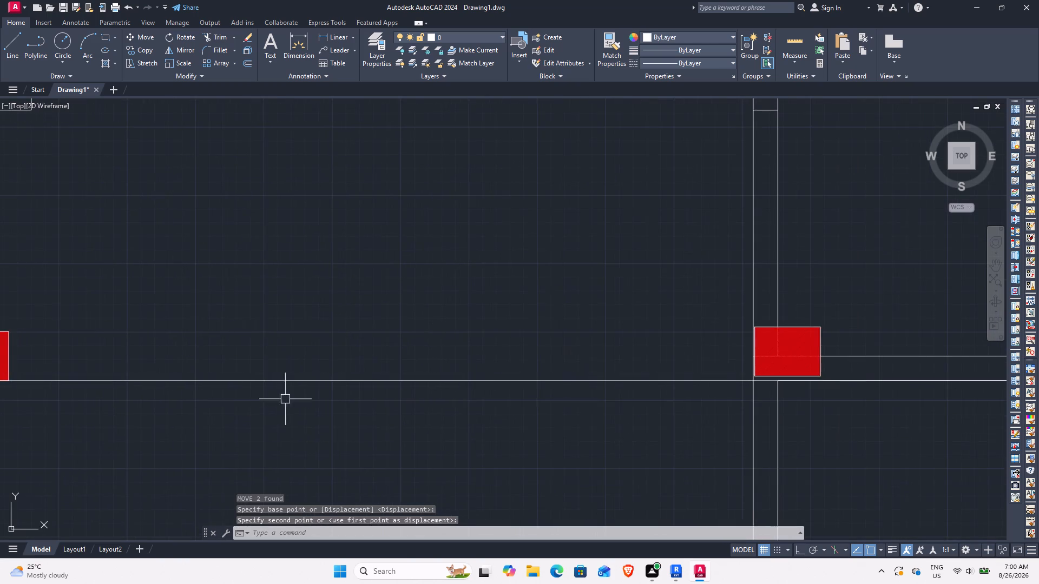
middle_click_drag(716, 399, 465, 395)
left_click_drag(488, 309, 494, 315)
left_click(599, 384)
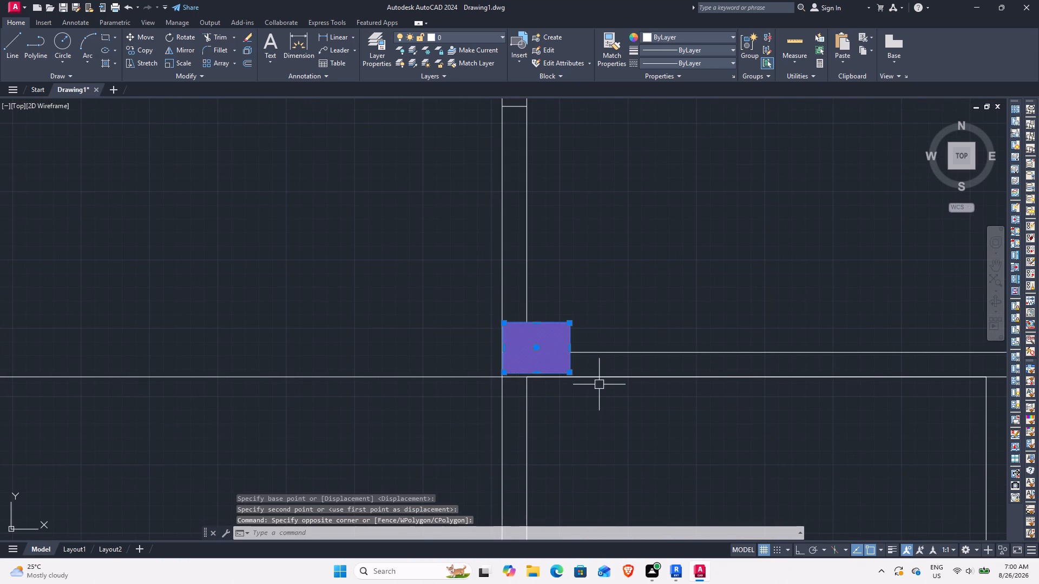
type("M")
key("space")
left_click(507, 371)
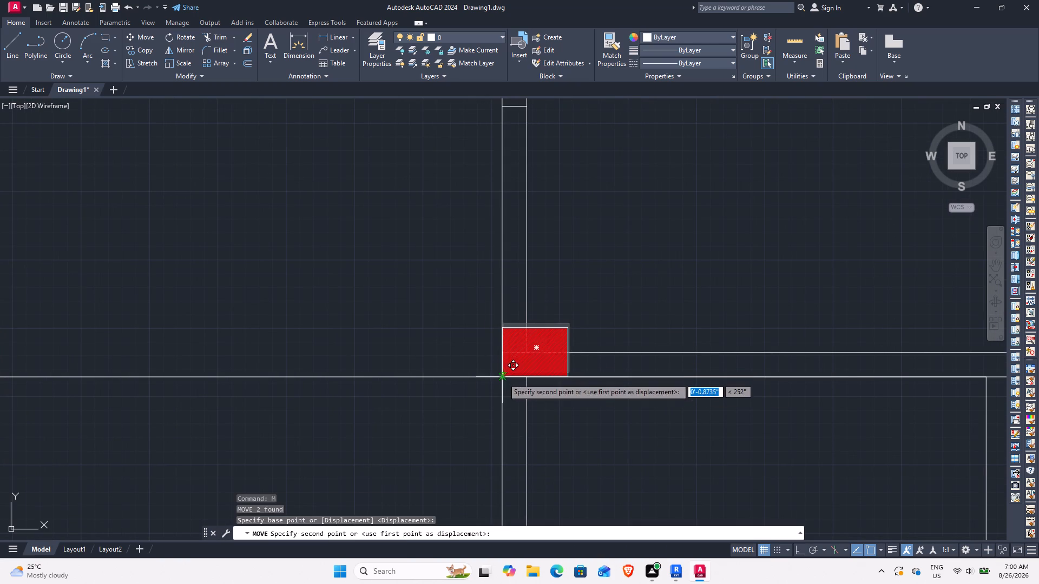
left_click(503, 378)
Move the column on the wall above the small bottom-right rooms straight up so its lower edge sits on the construction line.
middle_click_drag(753, 408, 233, 430)
middle_click_drag(687, 422, 453, 412)
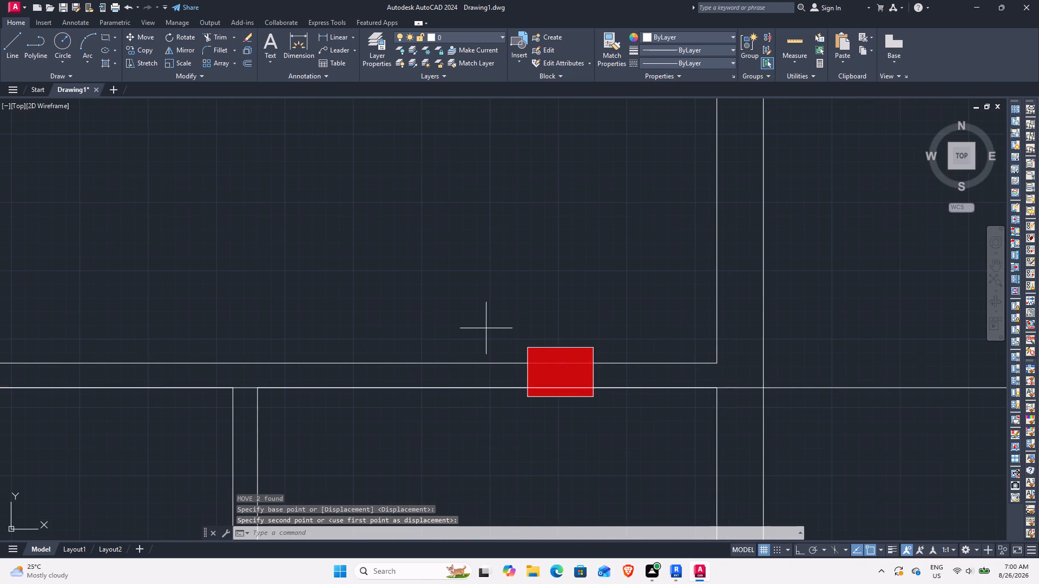
left_click(486, 328)
left_click(635, 424)
type("M")
key("space")
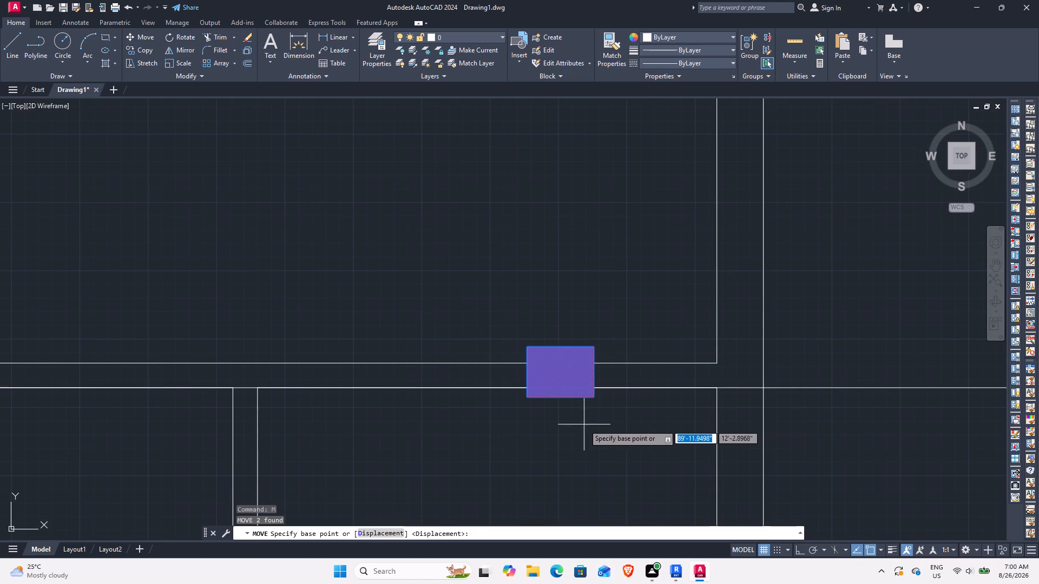
left_click(528, 400)
left_click(529, 389)
Move the freestanding column in the large right-hand room straight up so its lower edge sits on the upper construction line.
scroll(544, 361, "down", 4)
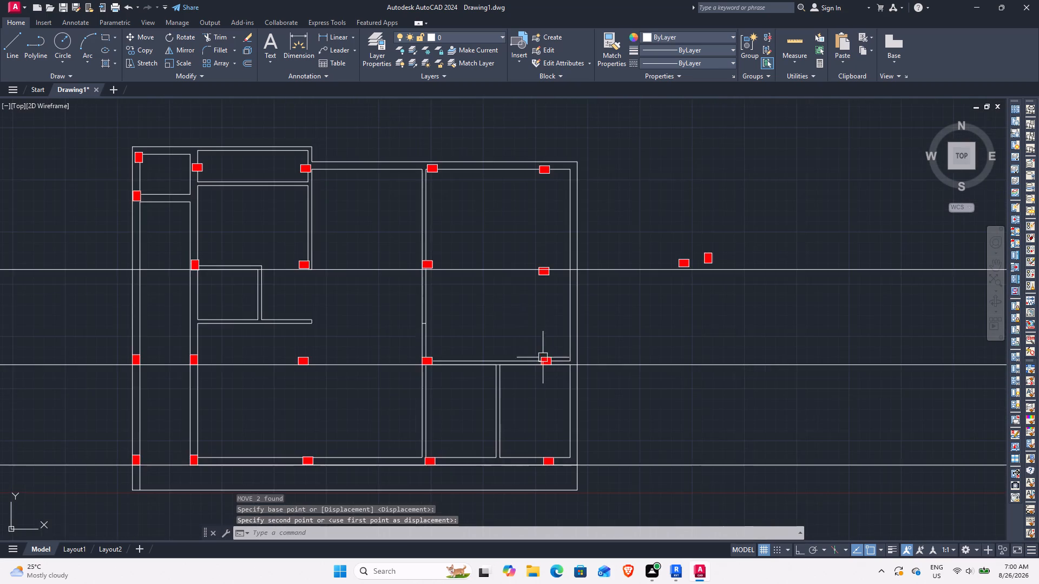
middle_click_drag(504, 287, 549, 327)
middle_click_drag(546, 320, 557, 359)
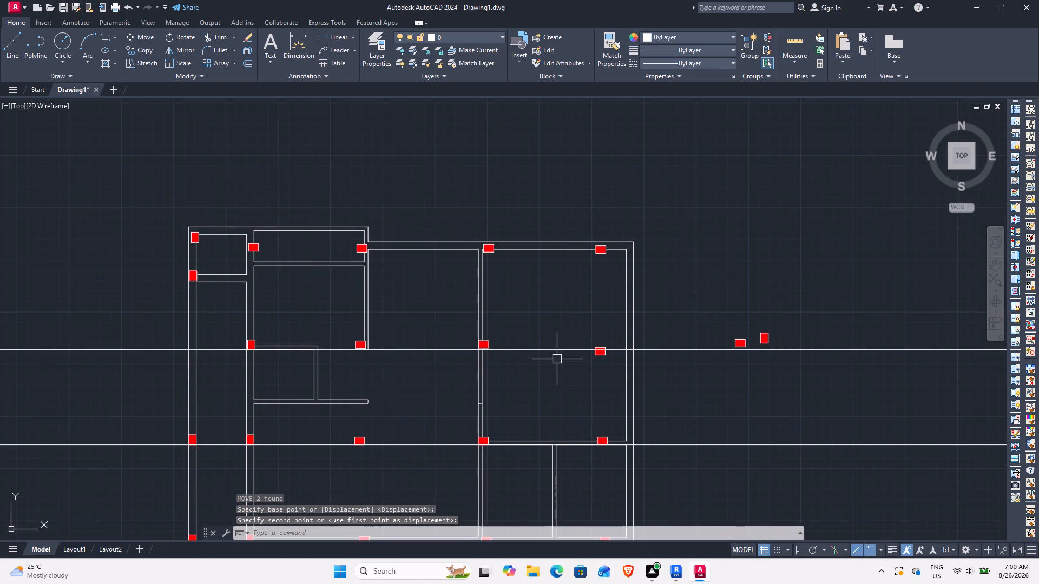
scroll(580, 363, "up", 3)
middle_click_drag(580, 351, 488, 395)
left_click_drag(509, 315, 515, 322)
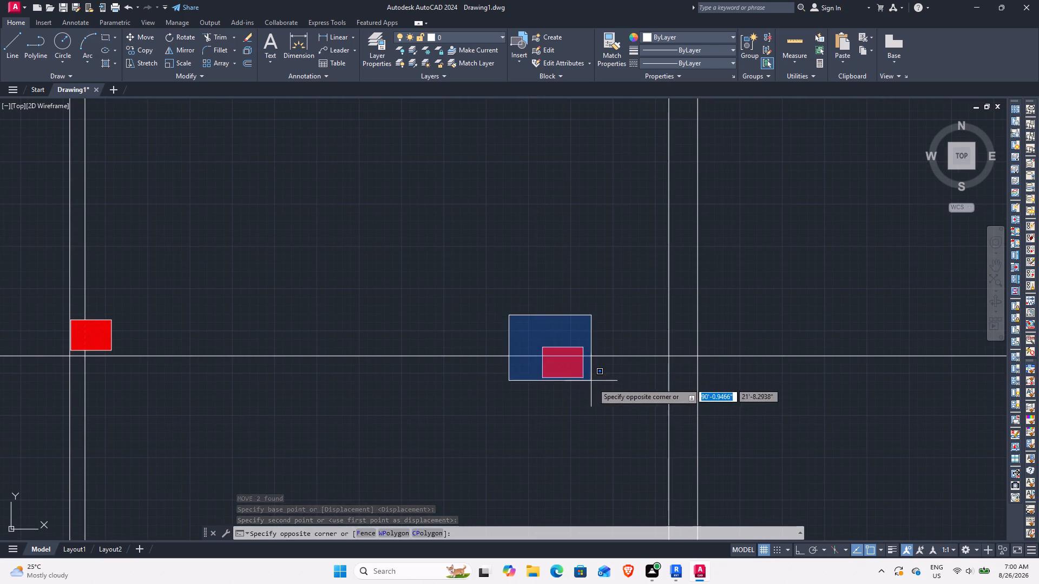
left_click(597, 391)
type("M")
key("space")
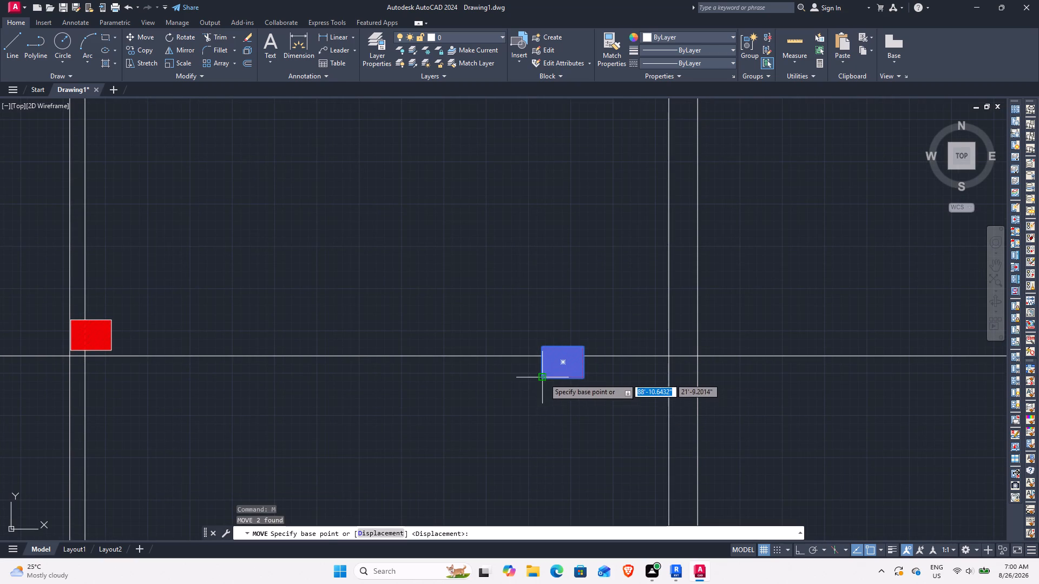
left_click(544, 378)
left_click(540, 353)
Move the upper column on the central vertical wall so its lower-left corner meets the wall's left face and the upper construction line.
middle_click_drag(439, 366, 713, 414)
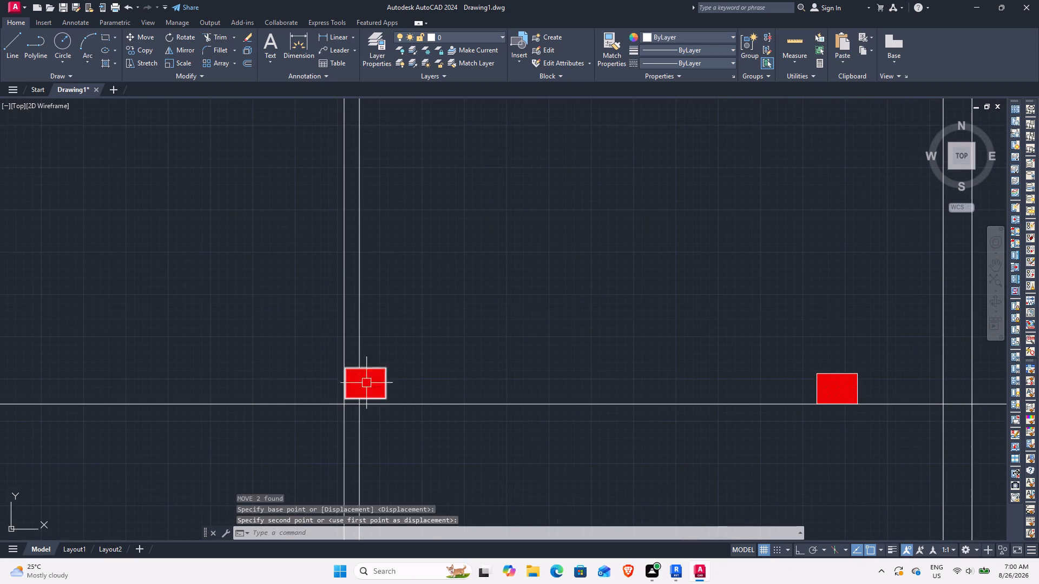
left_click_drag(325, 362, 341, 370)
left_click(458, 419)
type("M")
key("space")
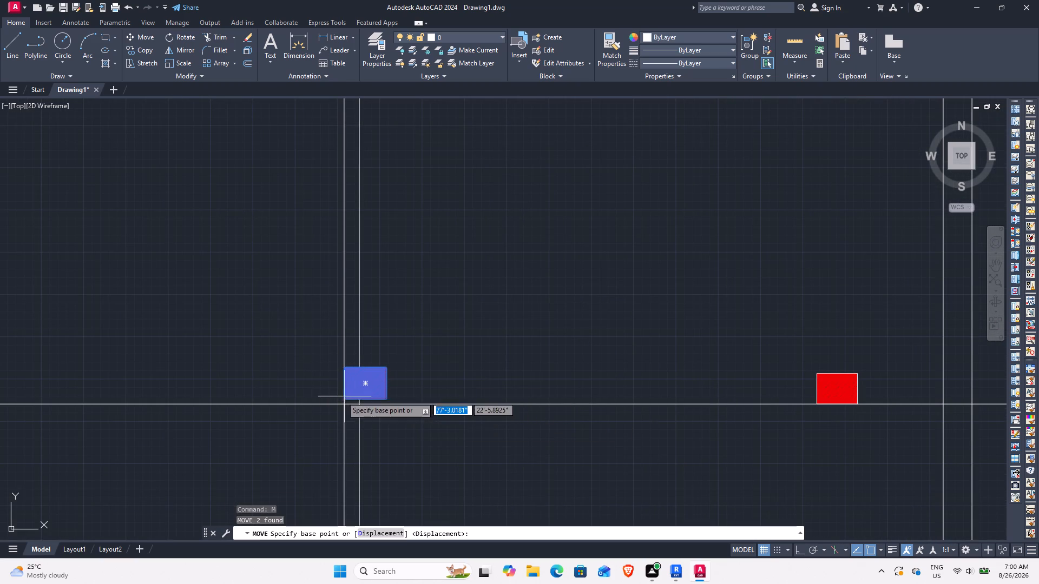
left_click(347, 400)
left_click(344, 403)
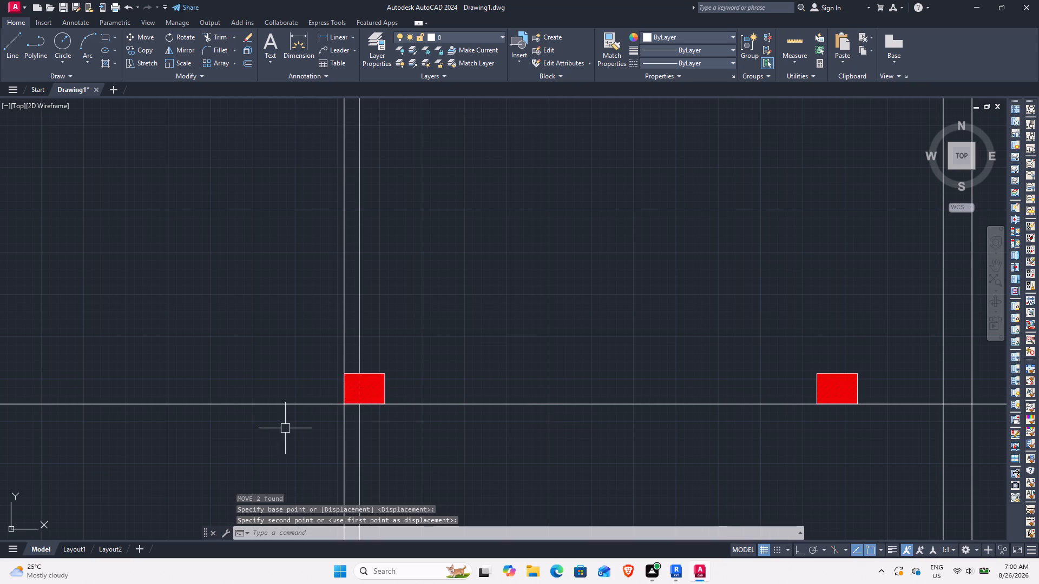
Move the column at the bottom of the short vertical wall straight down so its lower edge sits on the upper construction line.
middle_click_drag(267, 428, 793, 428)
left_click(361, 356)
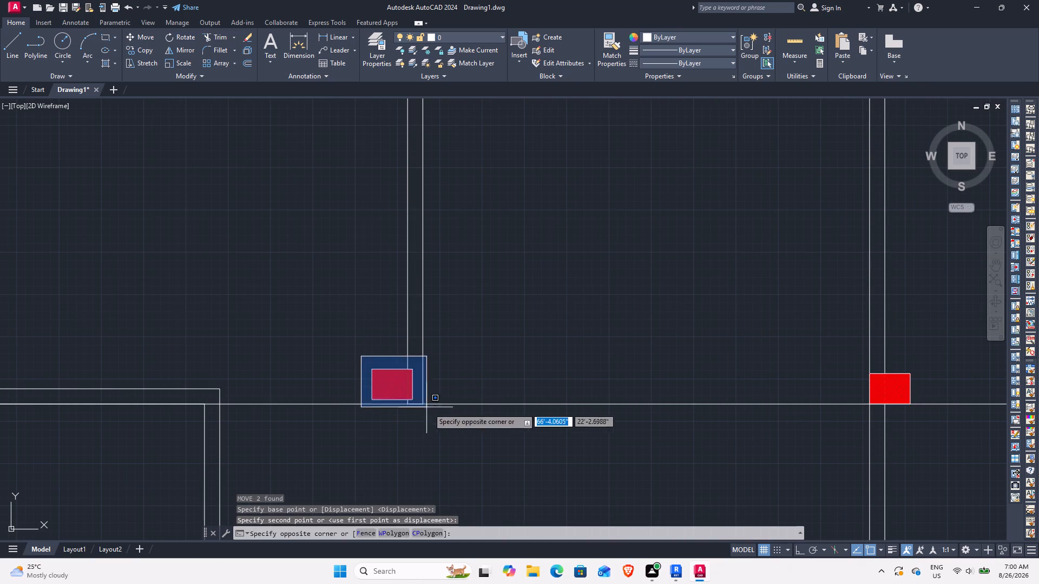
left_click(434, 413)
key("m")
key("space")
left_click(370, 397)
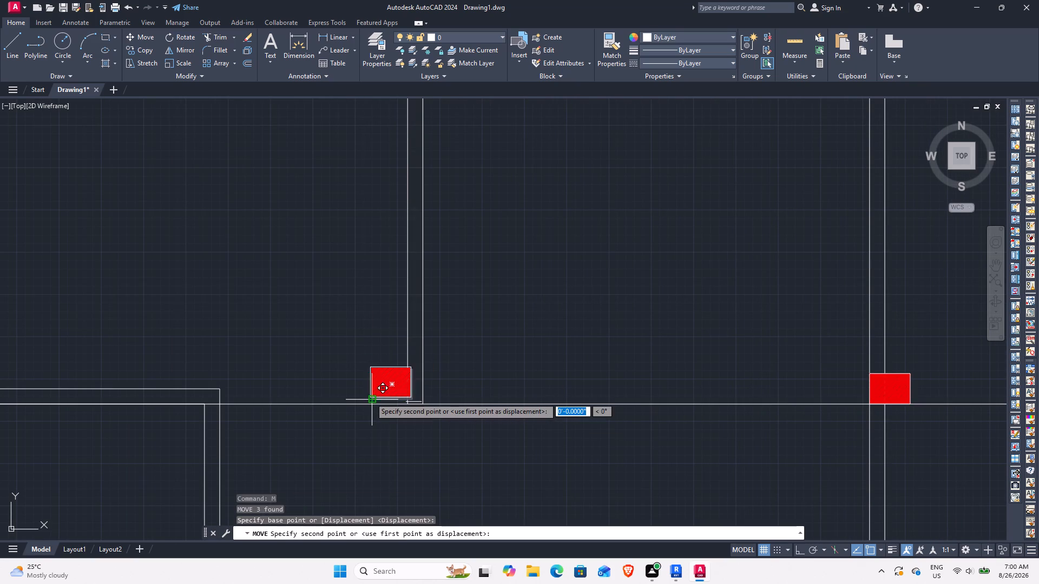
left_click(371, 402)
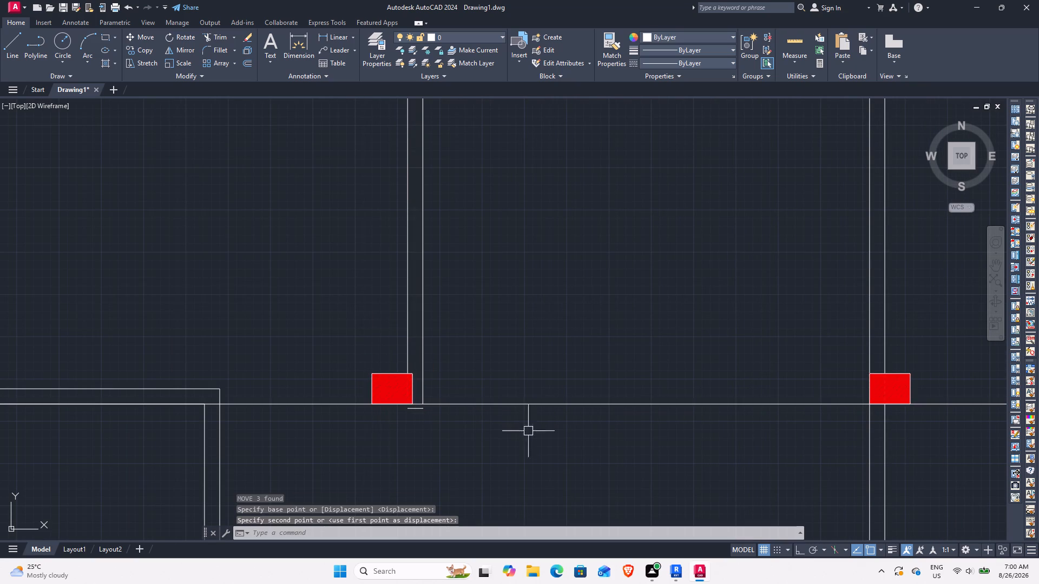
Move the same column along the construction line so its lower-right corner meets the short wall's right face.
left_click(358, 358)
left_click(425, 416)
type("M")
key("space")
scroll(406, 399, "up", 3)
left_click(423, 421)
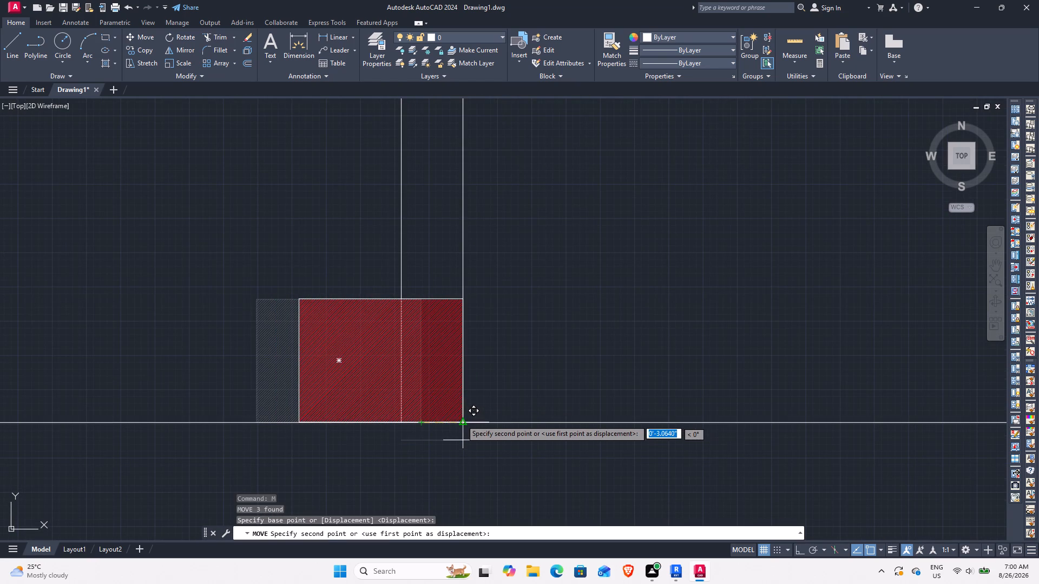
left_click(465, 423)
Erase the stray short line segment just below the column at the bottom of the short vertical wall.
scroll(581, 458, "down", 3)
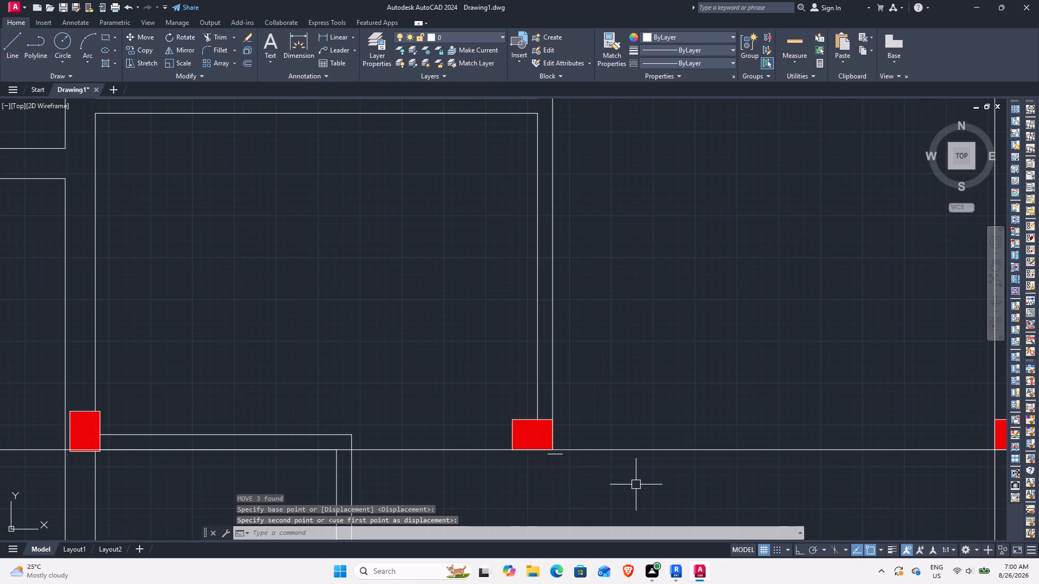
key("Escape")
middle_click_drag(613, 472, 451, 389)
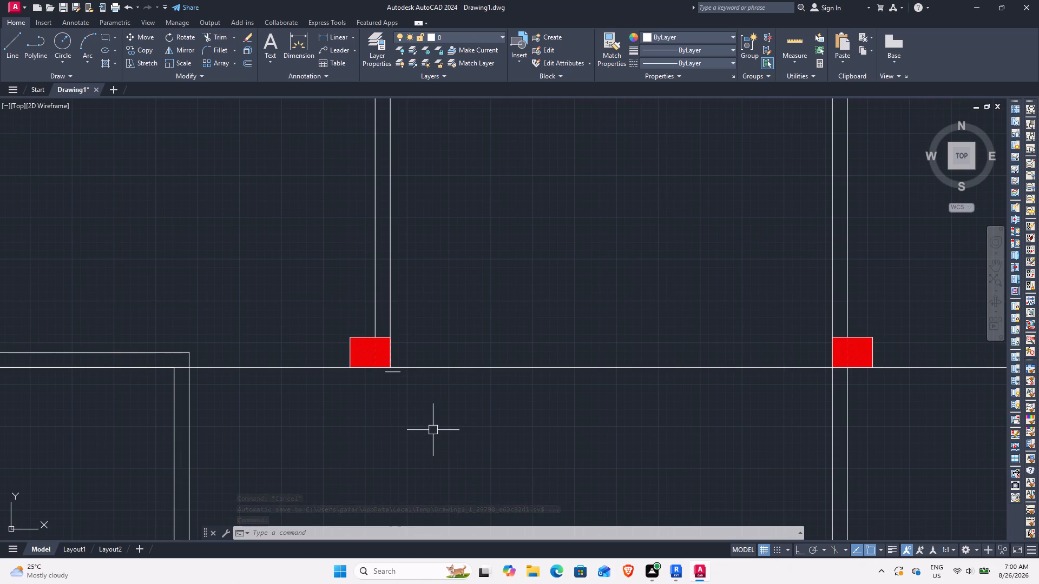
left_click(395, 373)
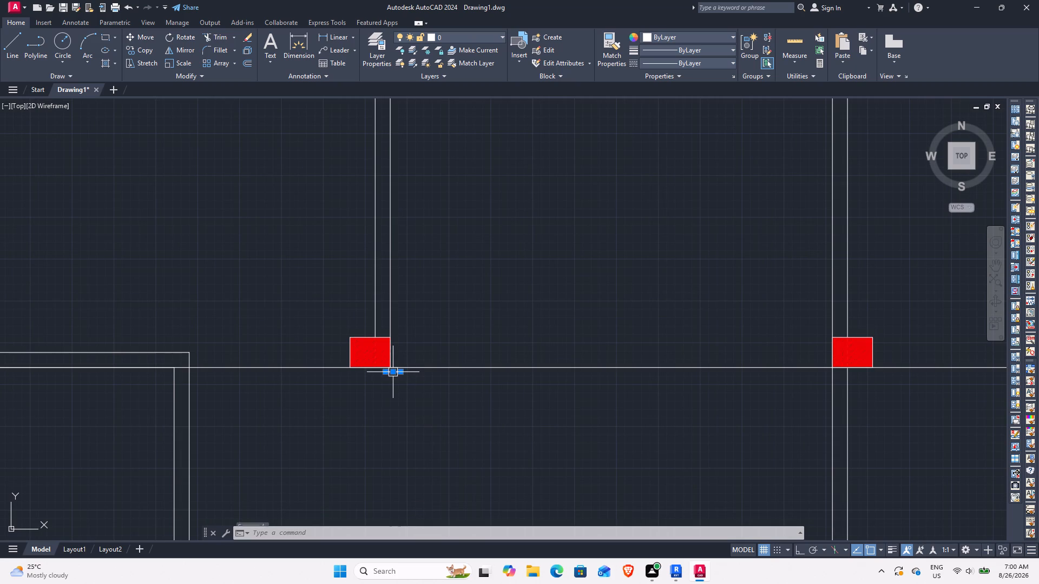
right_click(395, 373)
left_click(451, 180)
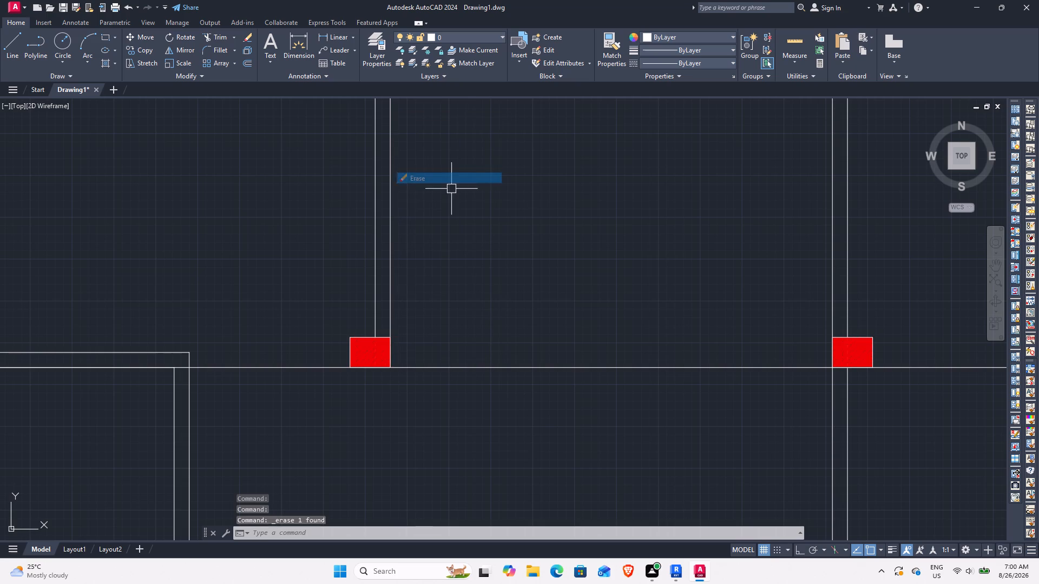
Examine how the columns along the upper construction line align with the walls, especially at the inner-left and short vertical walls.
middle_click_drag(418, 395, 650, 427)
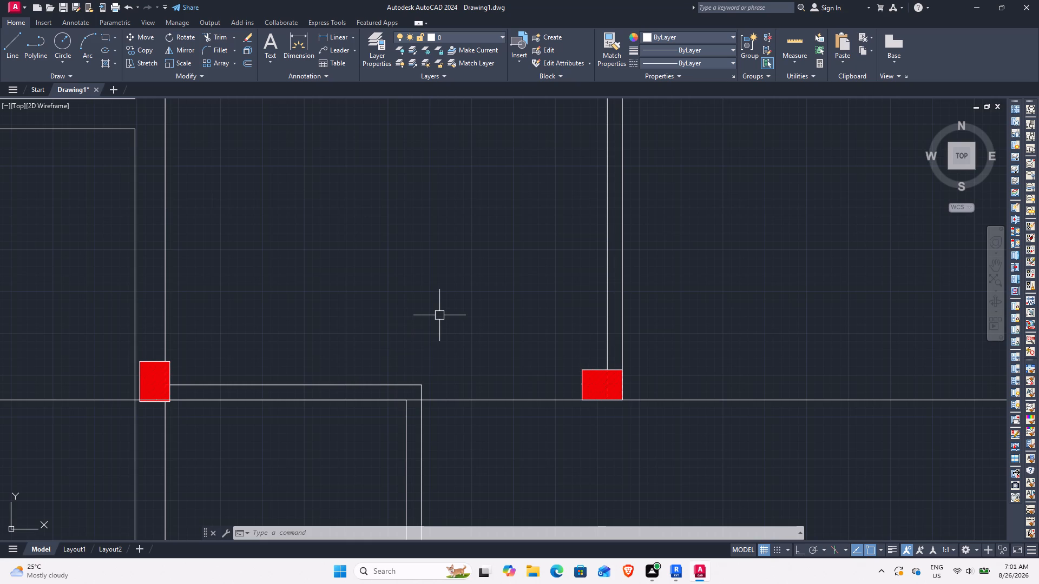
scroll(439, 312, "down", 3)
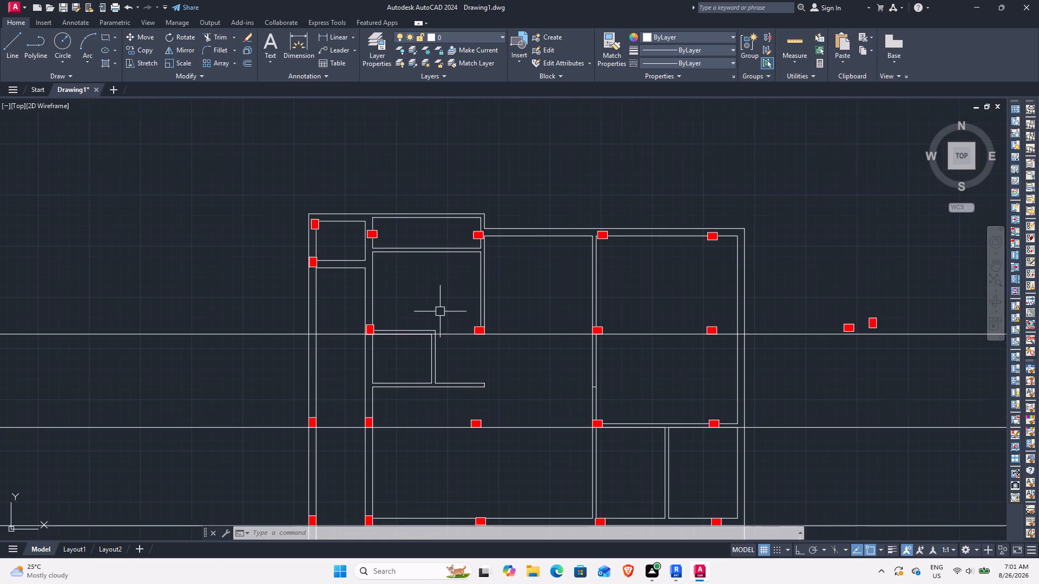
scroll(364, 327, "up", 7)
scroll(462, 371, "down", 2)
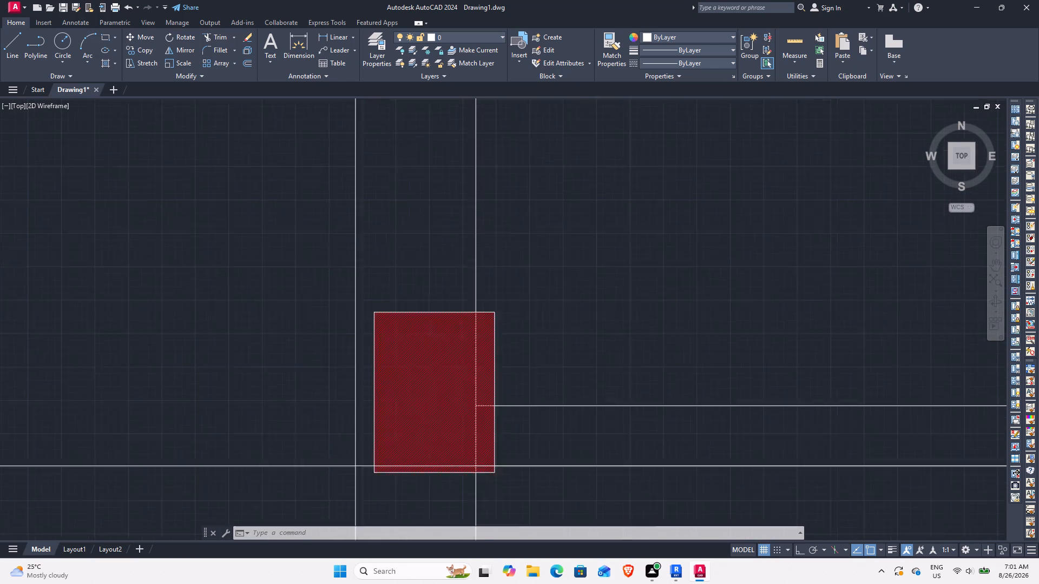
scroll(462, 371, "down", 1)
middle_click_drag(796, 285, 532, 242)
scroll(519, 244, "down", 1)
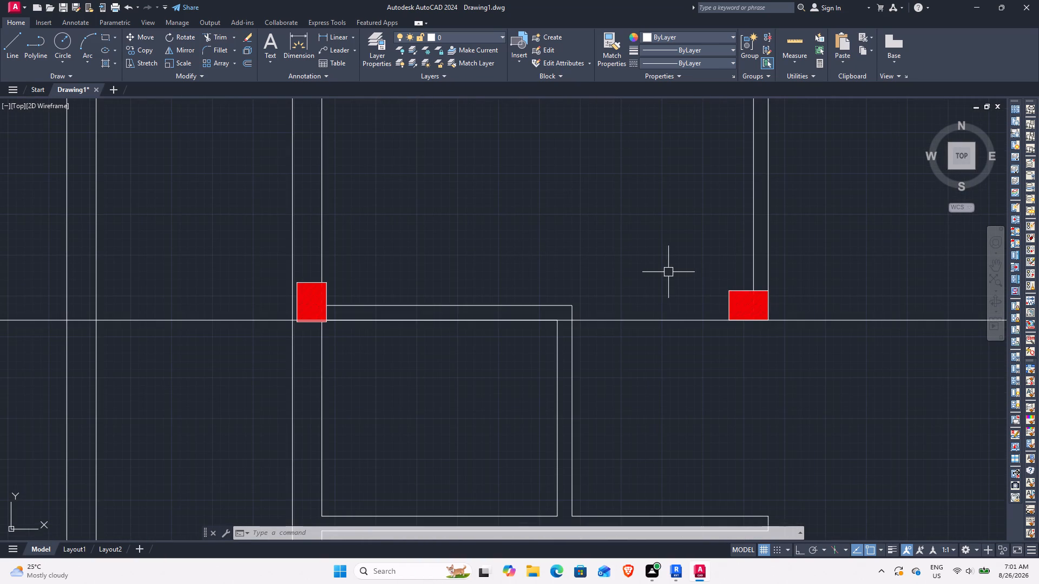
scroll(312, 312, "up", 4)
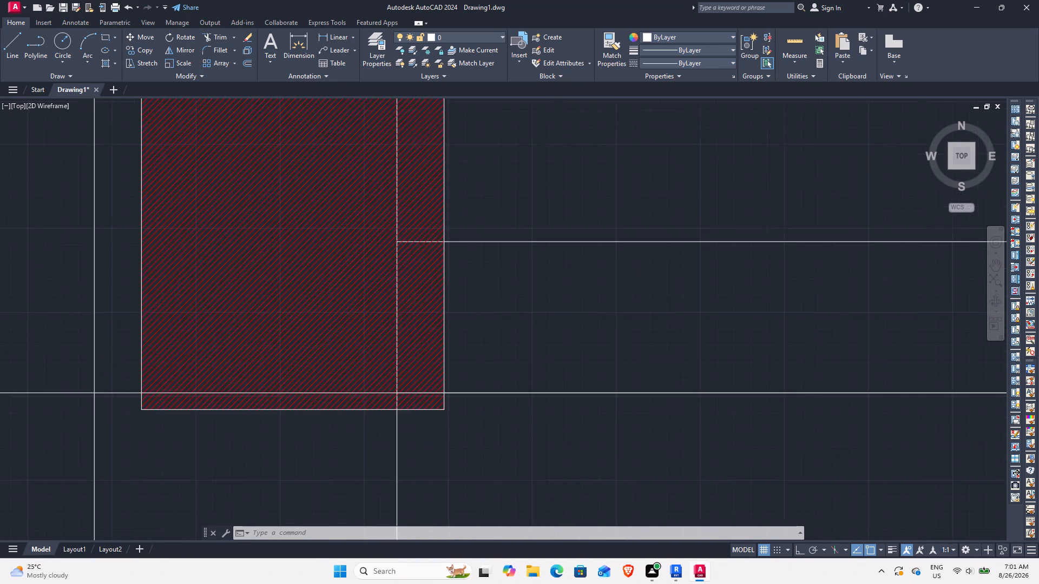
scroll(312, 312, "up", 5)
scroll(312, 312, "down", 6)
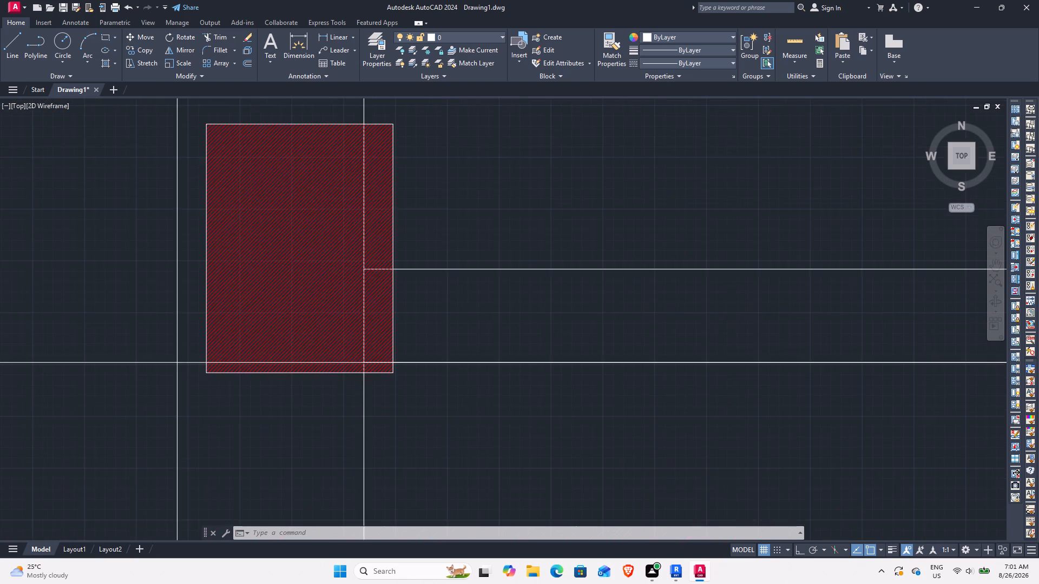
scroll(312, 311, "down", 2)
middle_click_drag(567, 248, 494, 277)
scroll(494, 277, "down", 2)
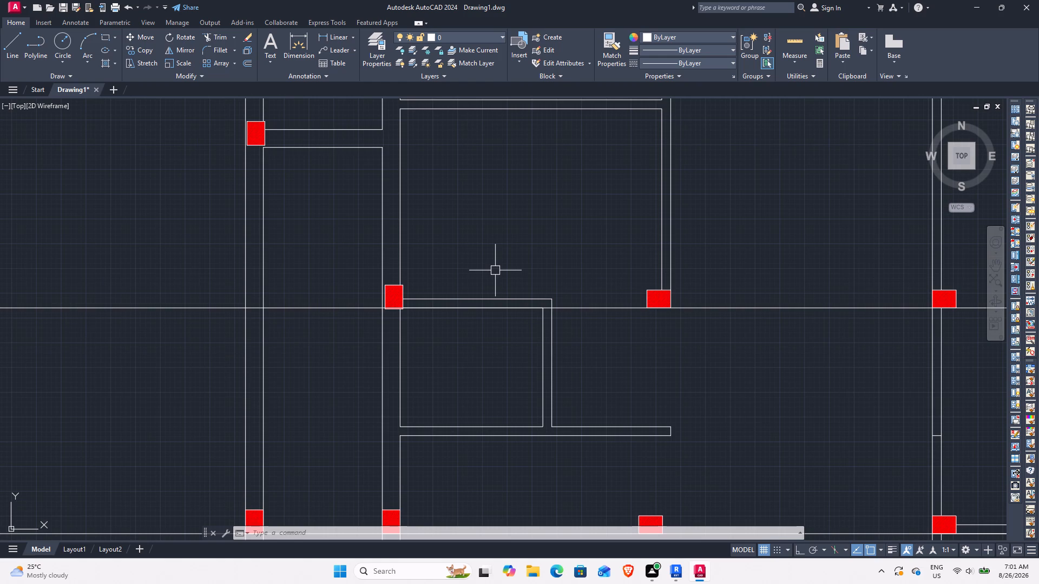
middle_click_drag(412, 307, 348, 322)
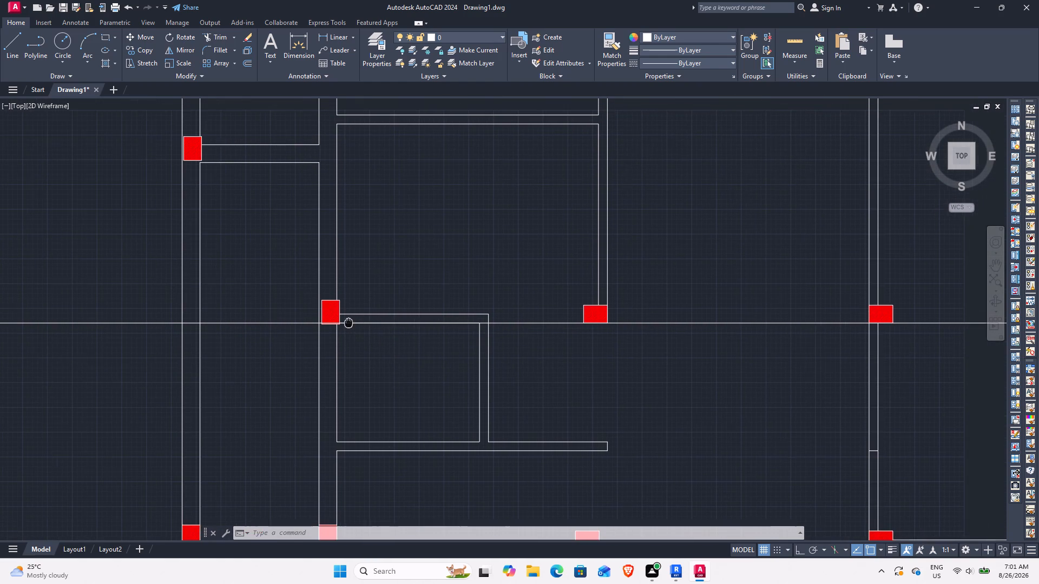
middle_click_drag(348, 322, 348, 322)
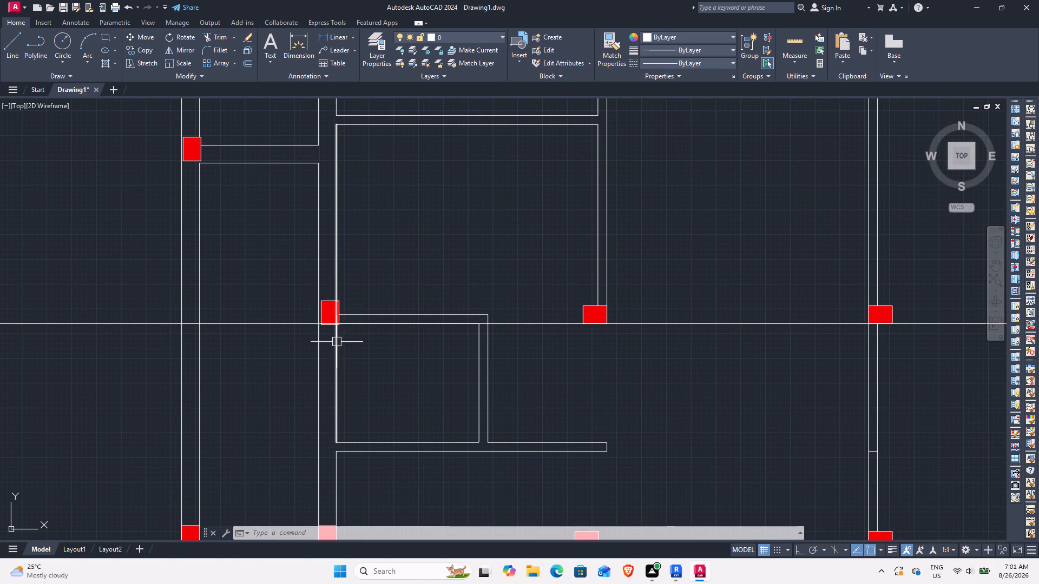
middle_click(331, 327)
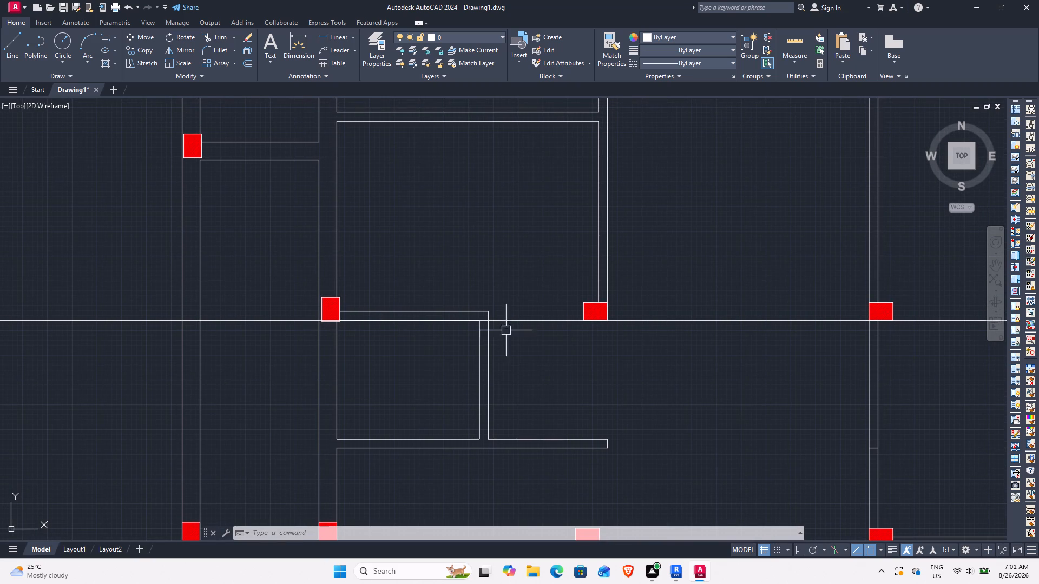
scroll(619, 284, "up", 3)
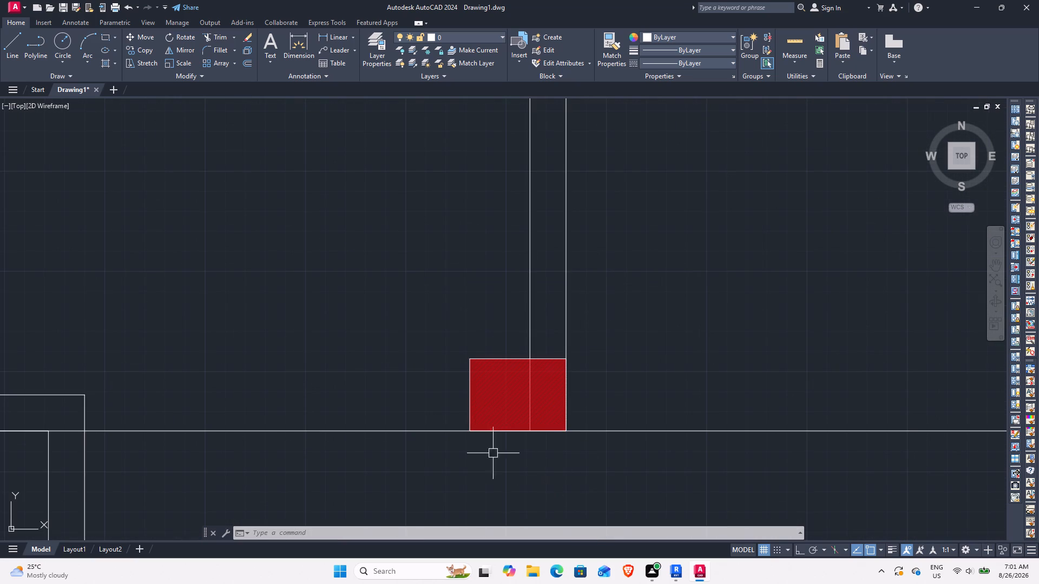
scroll(416, 409, "down", 2)
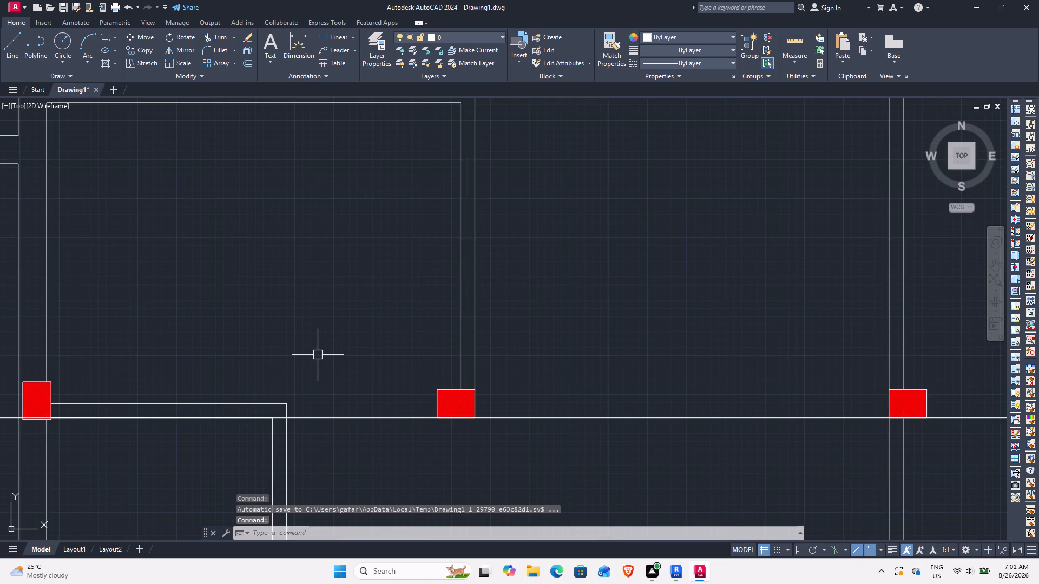
scroll(318, 355, "down", 1)
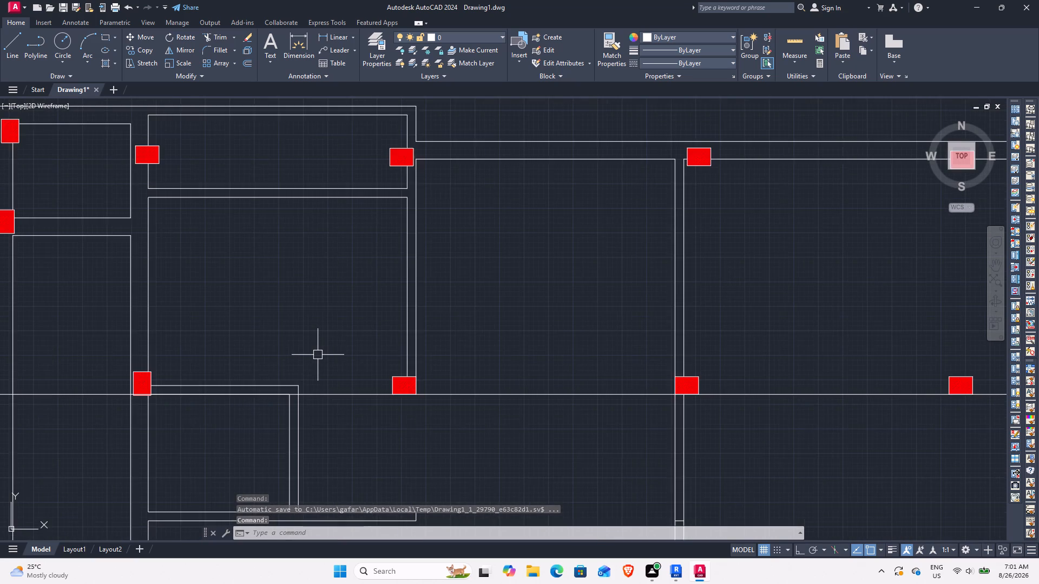
scroll(318, 355, "down", 1)
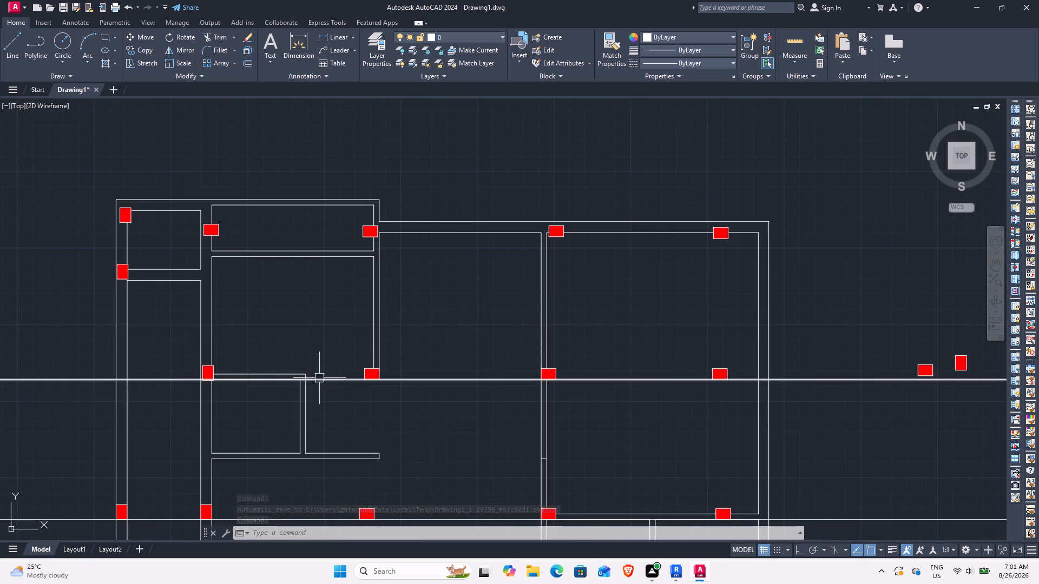
Move the column on the inner-left vertical wall so its lower-left corner meets the wall's left face and the upper construction line.
middle_click_drag(262, 361, 455, 356)
scroll(353, 370, "up", 3)
scroll(446, 369, "up", 1)
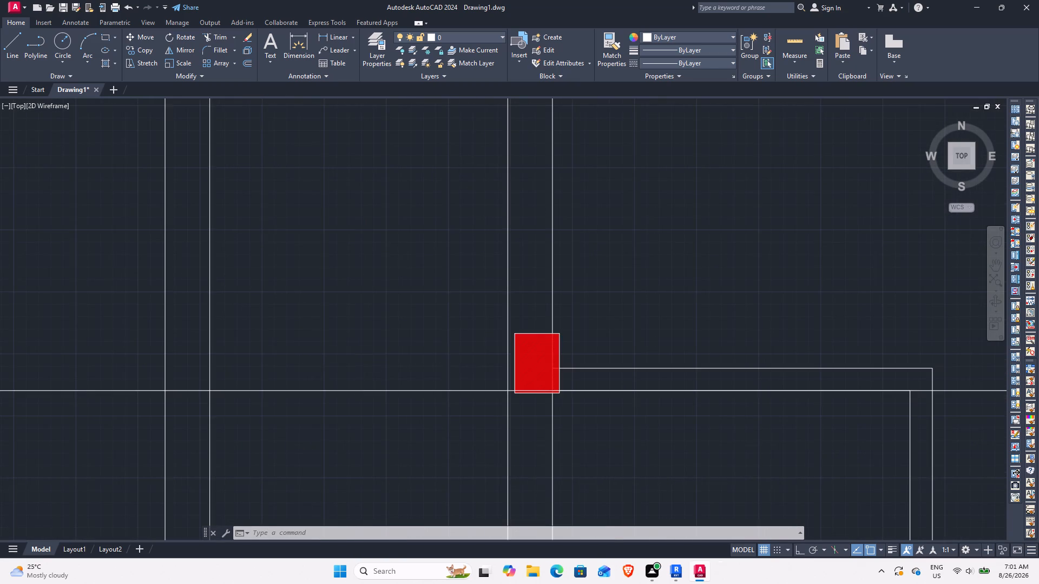
middle_click_drag(590, 367, 440, 364)
left_click(367, 278)
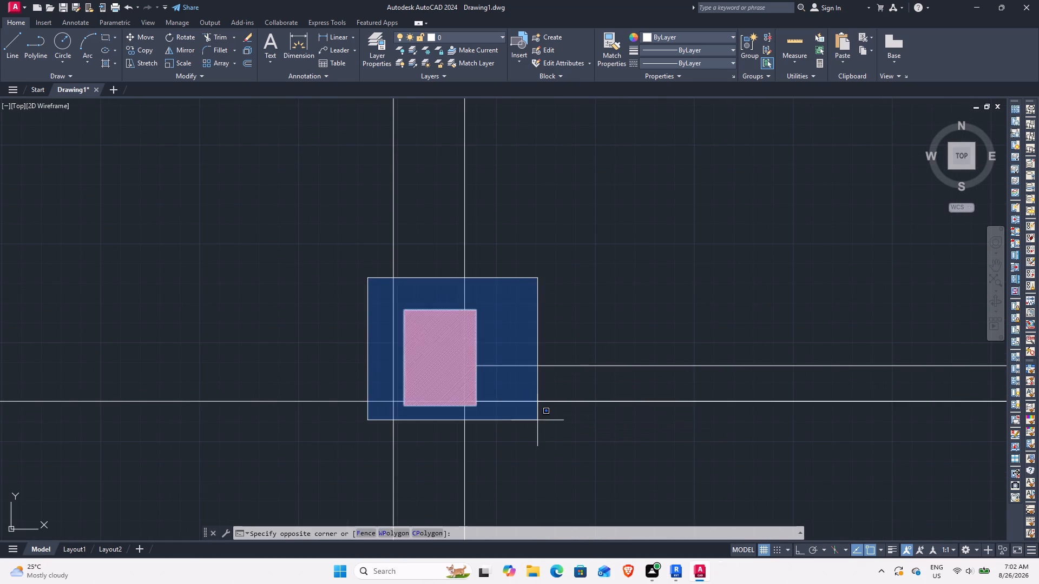
left_click(537, 420)
type("M")
key("space")
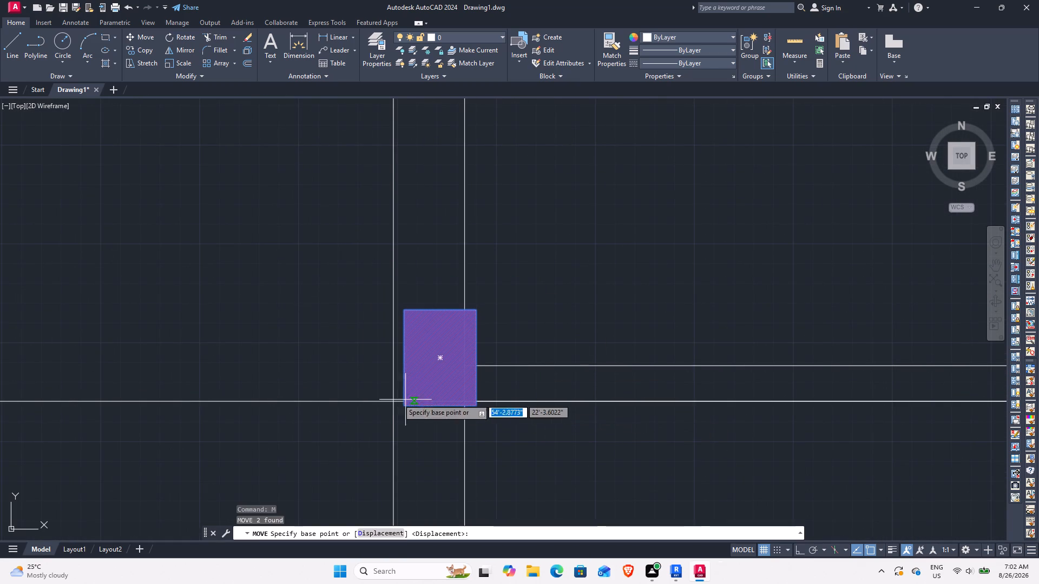
left_click(404, 405)
left_click(391, 401)
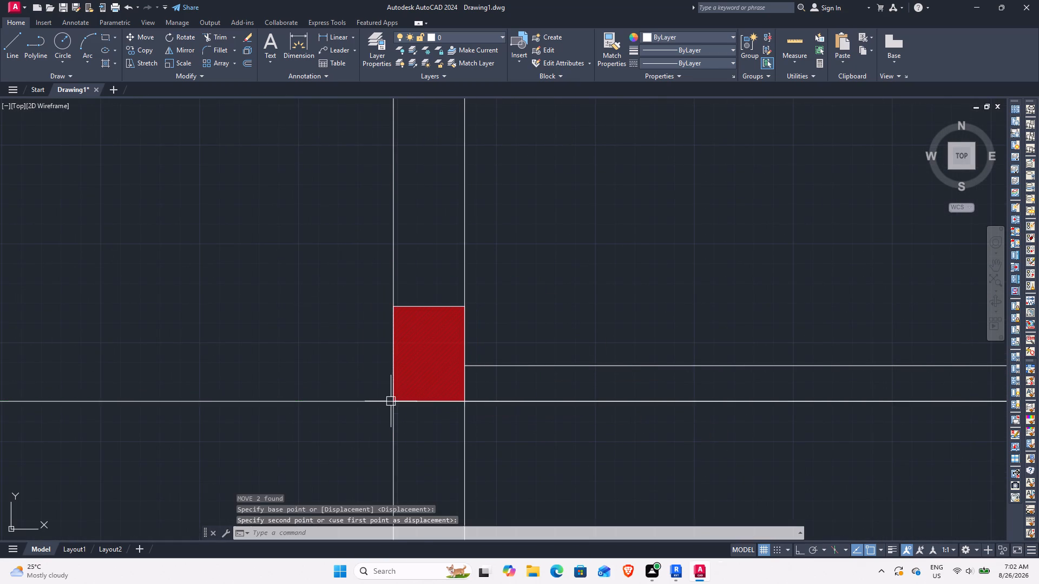
Draw a vertical construction line along the right face of the short vertical wall that ends at the upper construction line.
scroll(608, 322, "down", 3)
middle_click_drag(684, 294, 364, 332)
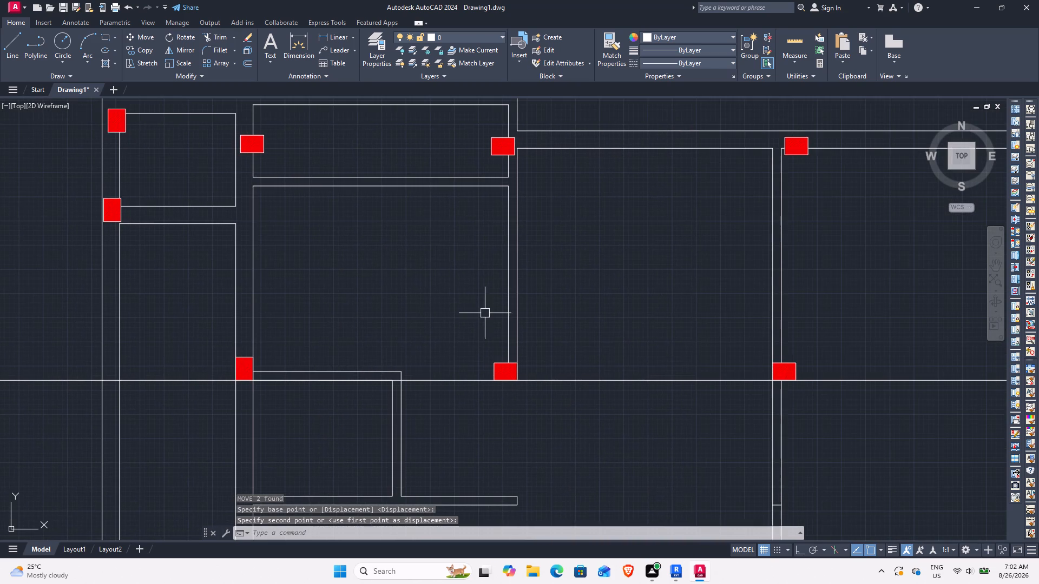
scroll(482, 311, "down", 1)
middle_click_drag(435, 307, 628, 289)
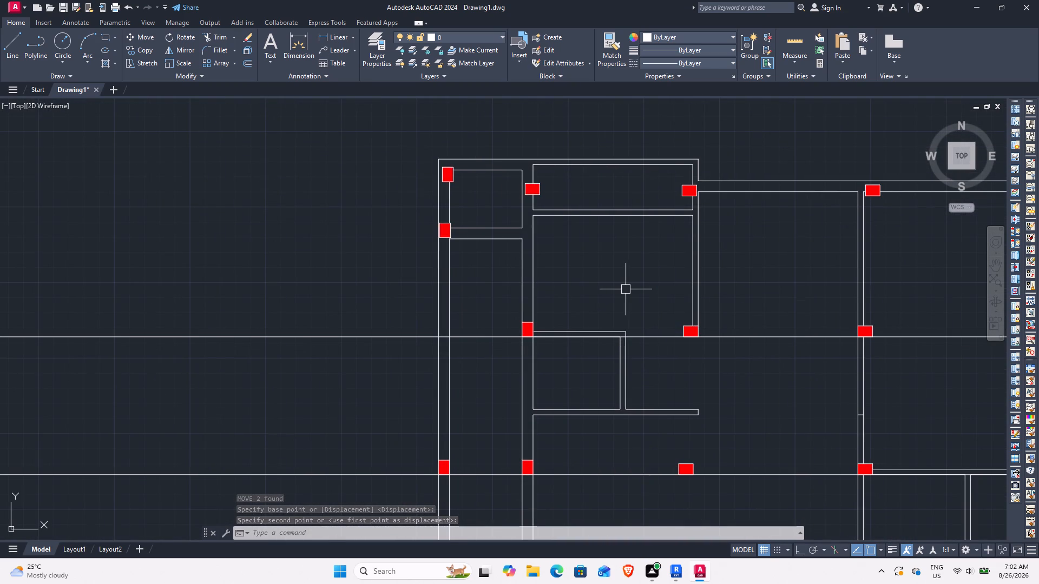
middle_click_drag(623, 288, 604, 269)
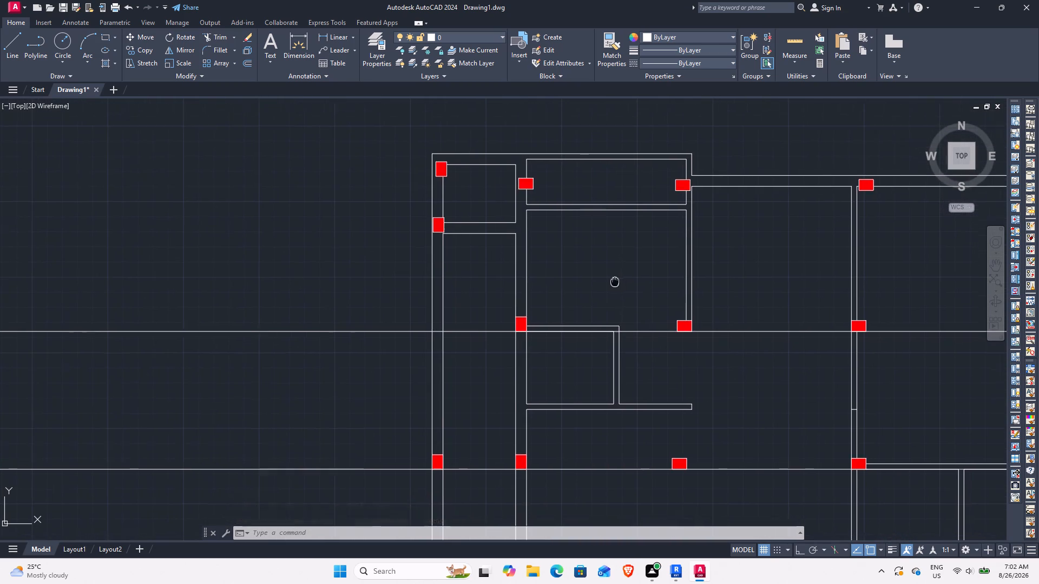
middle_click_drag(604, 269, 506, 107)
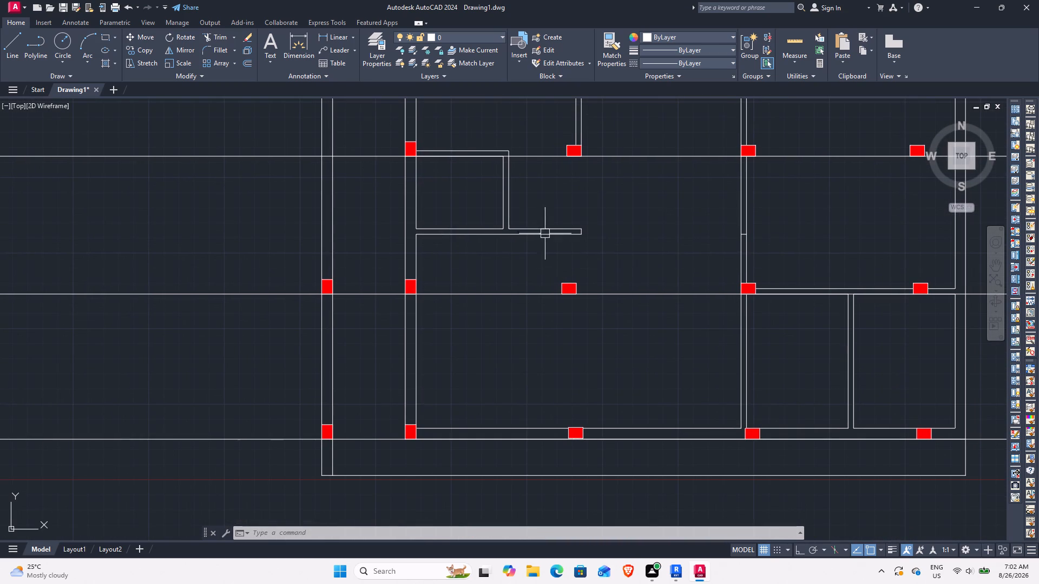
middle_click_drag(539, 220, 528, 399)
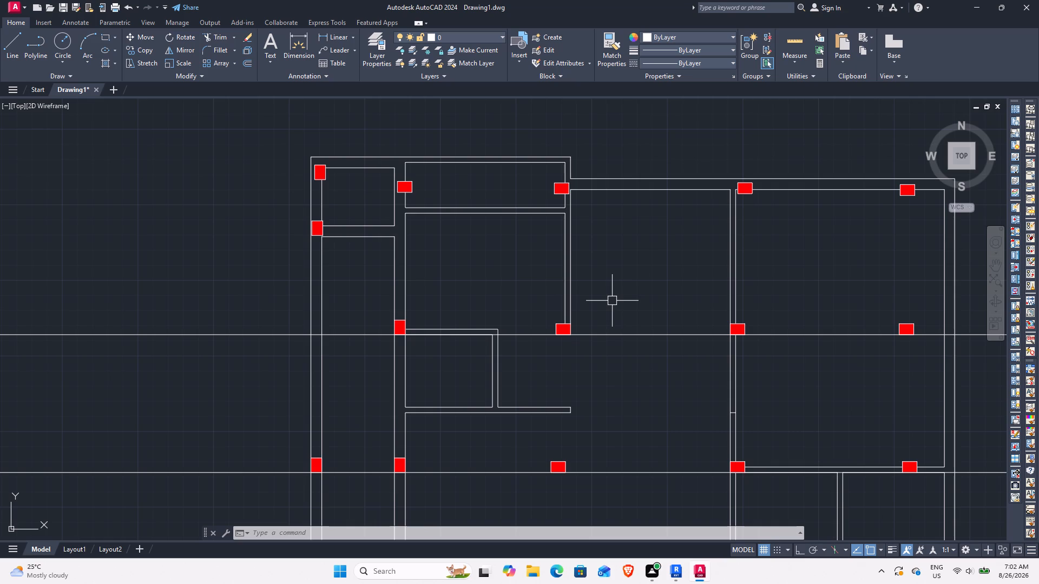
key("x")
type("L")
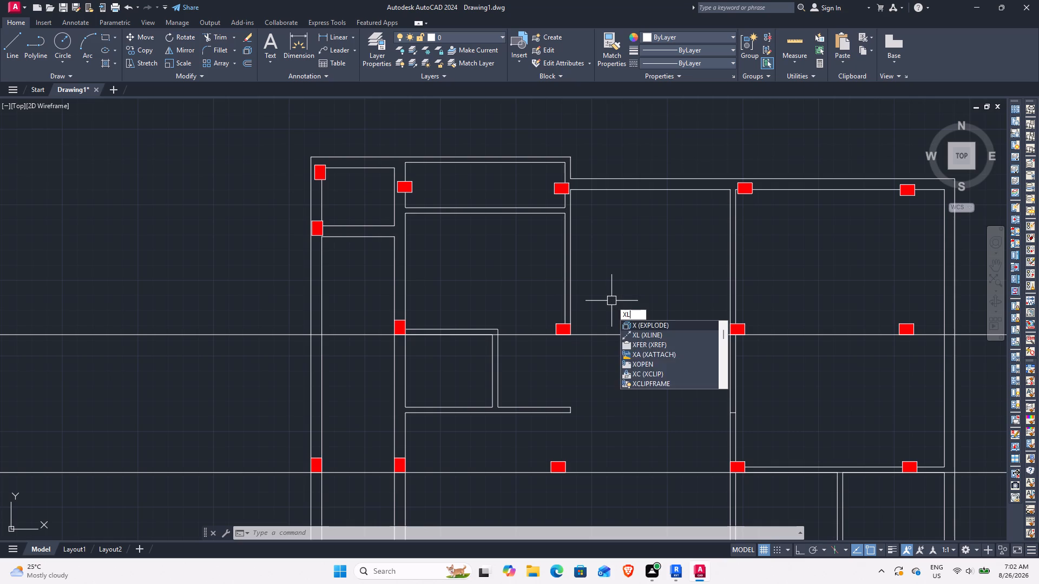
key("space")
type("V")
key("space")
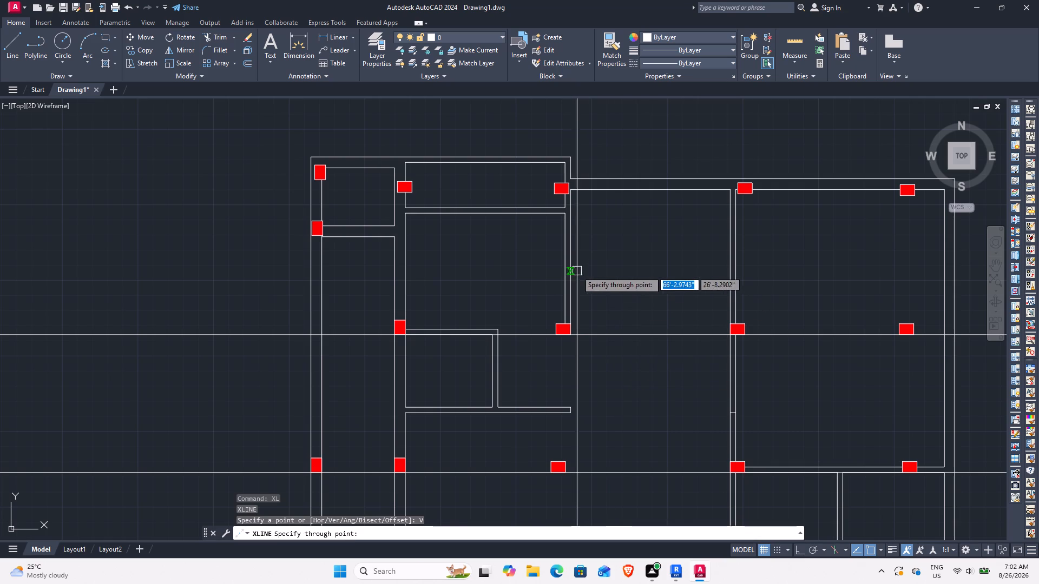
left_click(573, 264)
middle_click_drag(714, 289, 592, 310)
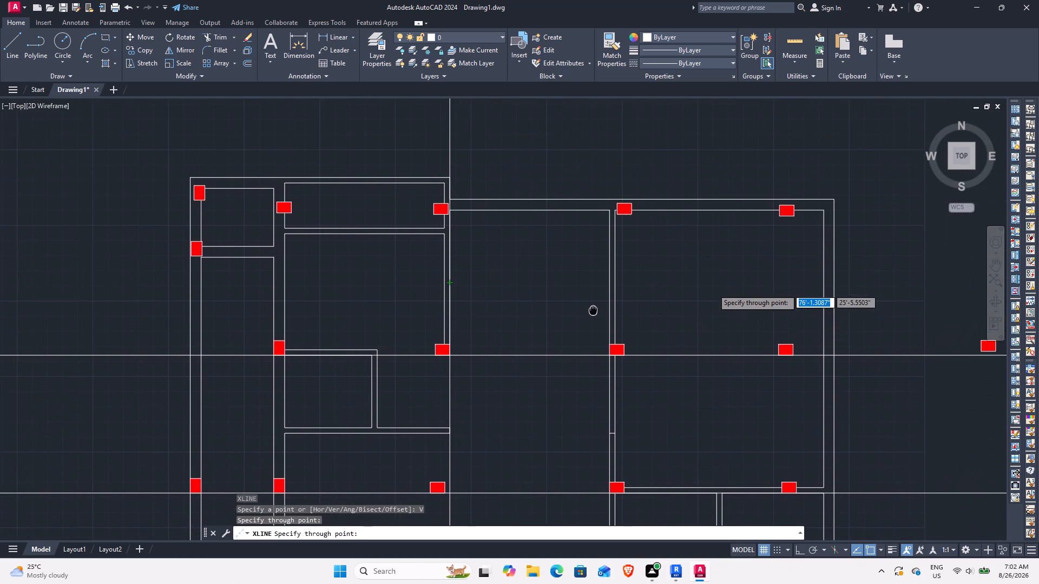
middle_click_drag(592, 310, 591, 311)
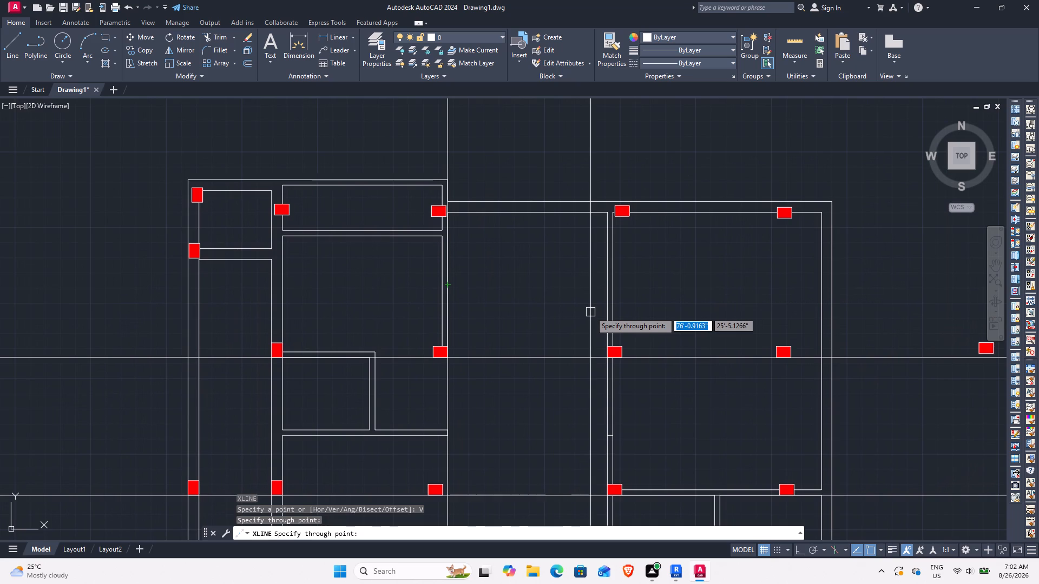
middle_click_drag(719, 336, 684, 326)
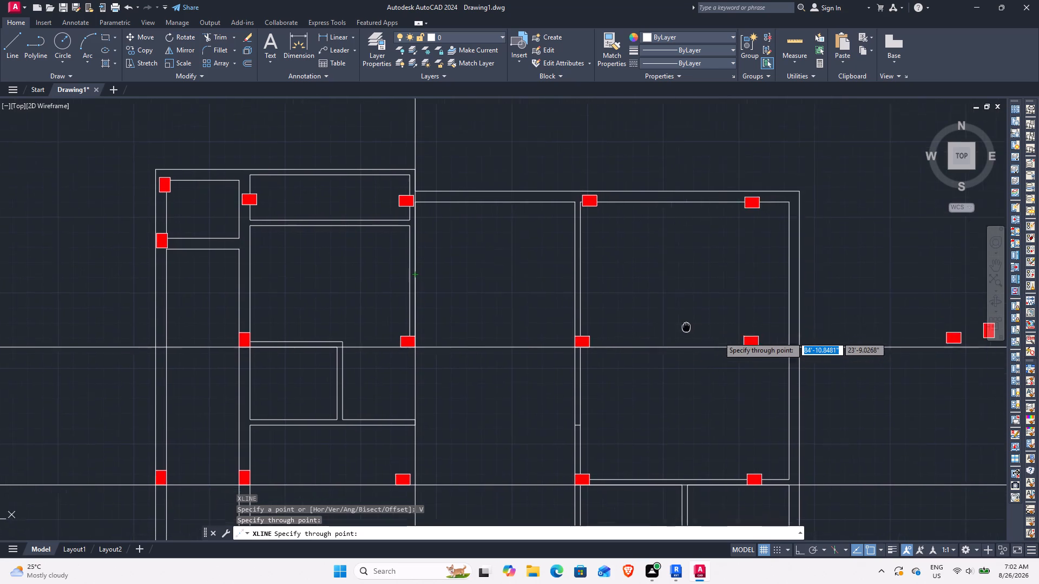
middle_click_drag(684, 326, 589, 323)
middle_click(589, 323)
middle_click(589, 323)
middle_click(589, 323)
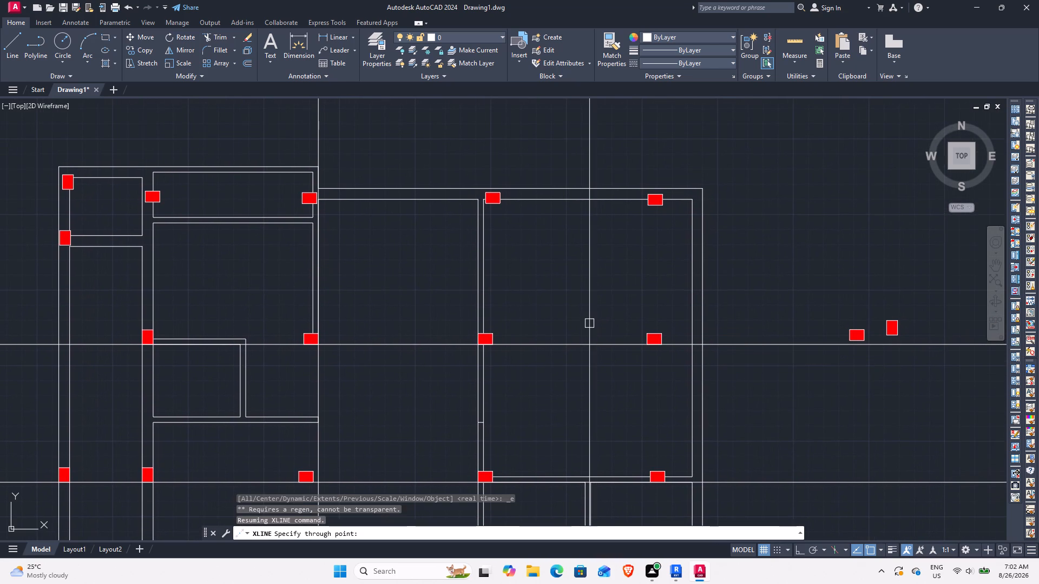
middle_click(589, 323)
middle_click(589, 323)
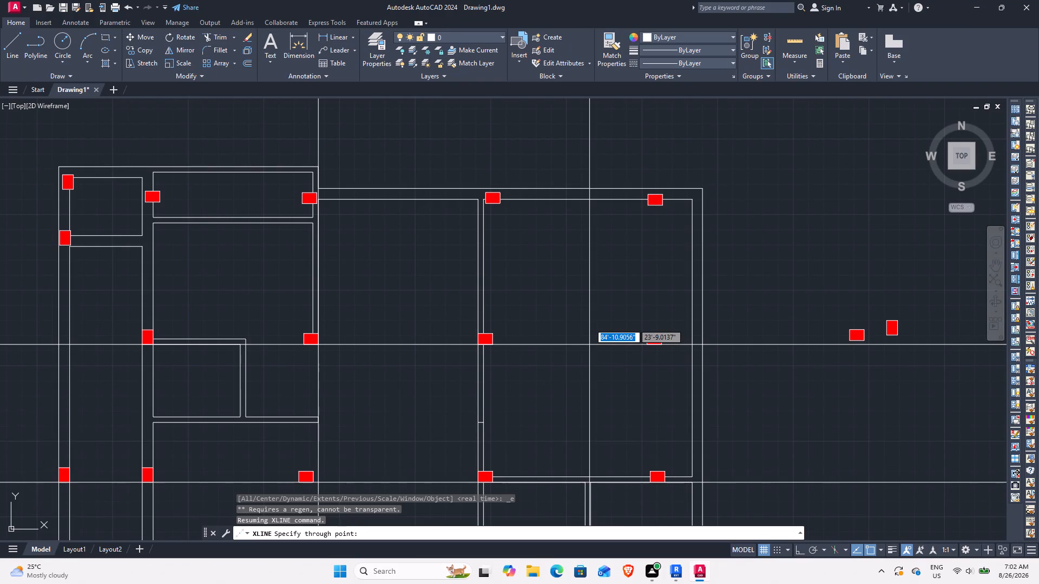
middle_click_drag(582, 307, 556, 271)
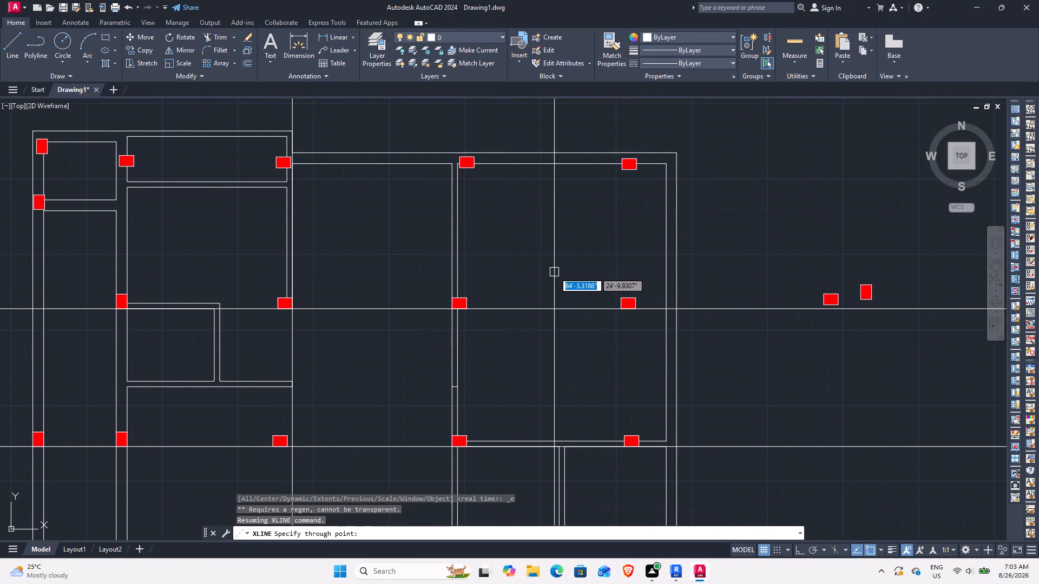
key("Escape")
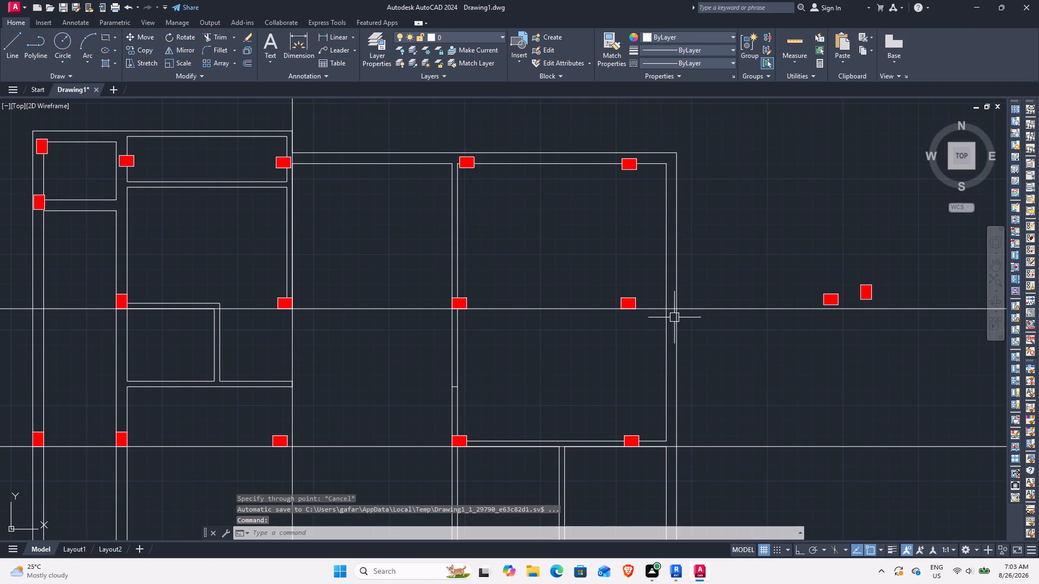
Draw a vertical line about 20'-9.7" long, starting 3' left of the right room's lower inner corner and running past the top wall.
middle_click_drag(671, 311, 578, 301)
type("L")
key("space")
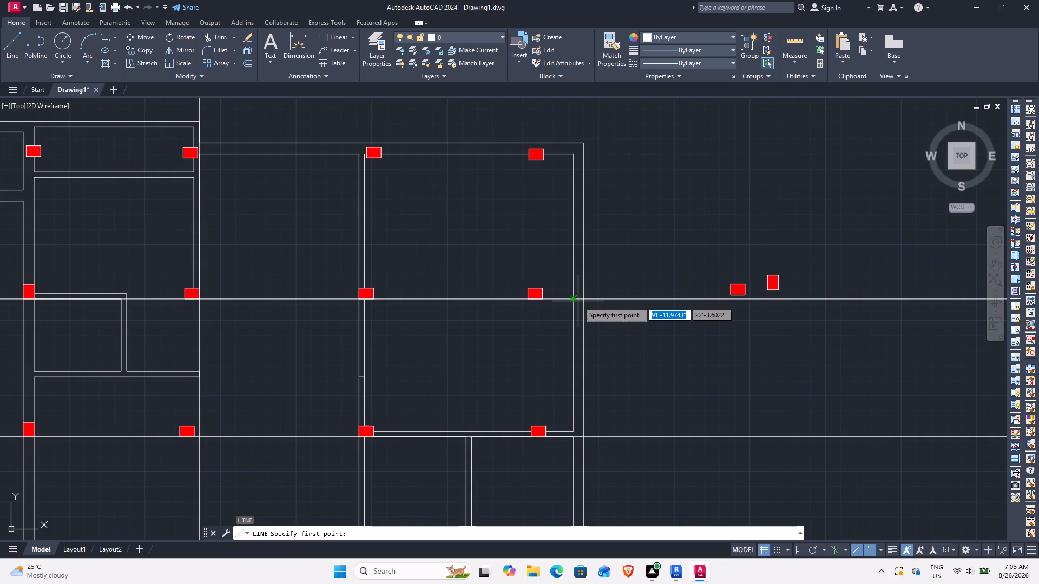
type("TK")
key("space")
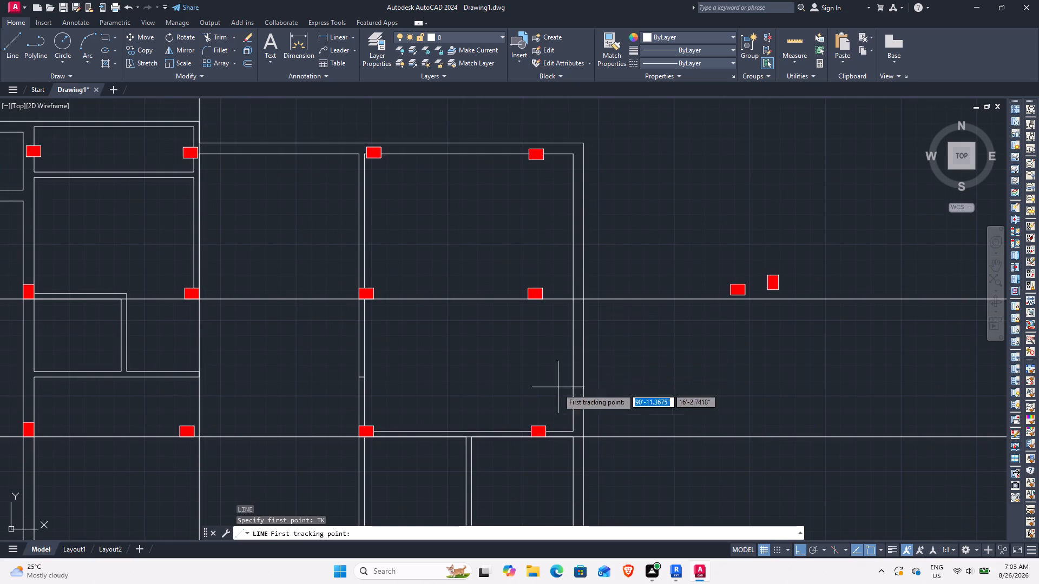
left_click(570, 432)
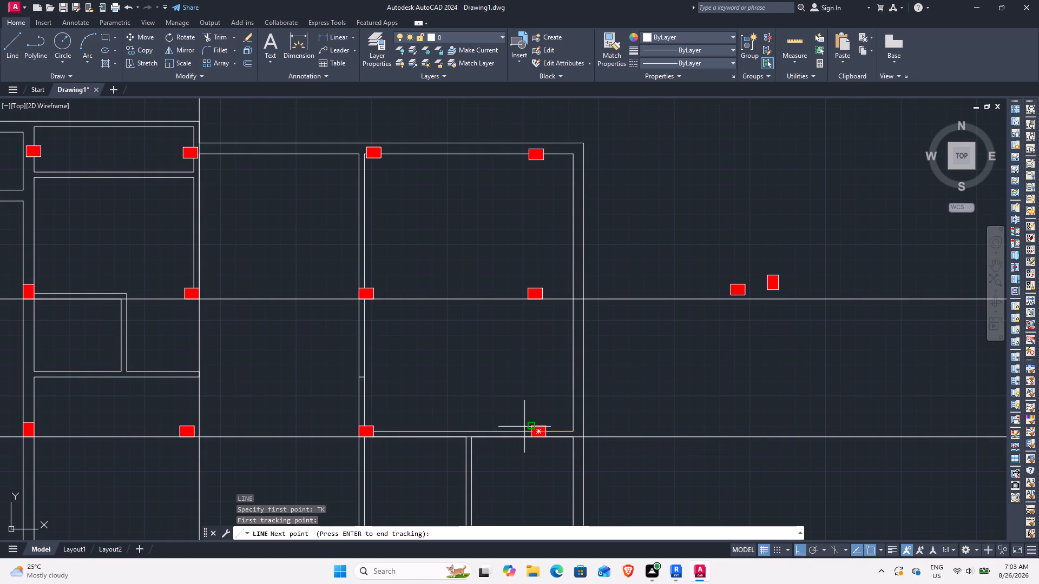
type("3'")
key("Return")
key("Return")
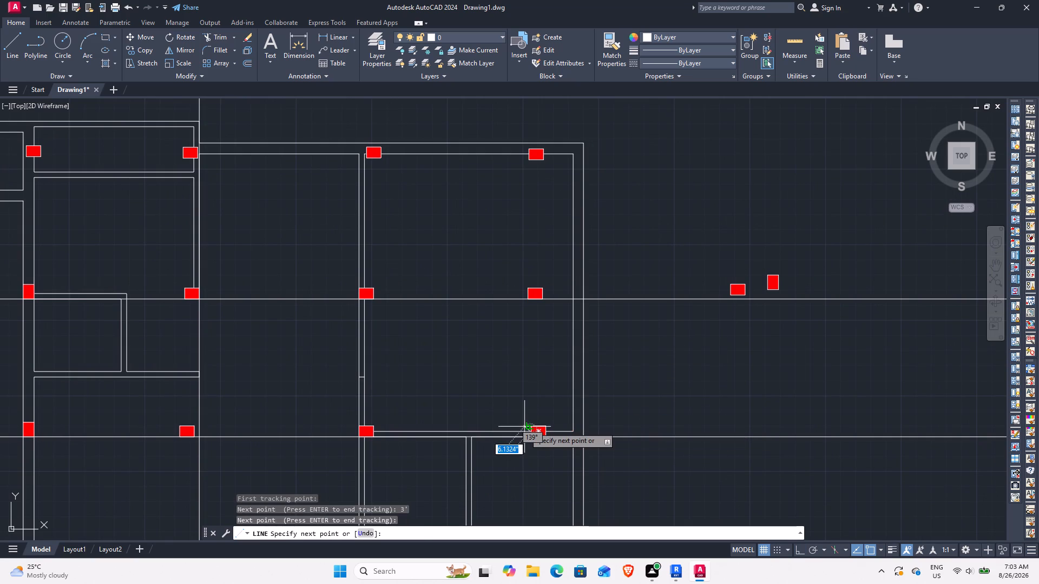
left_click(529, 129)
key("Escape")
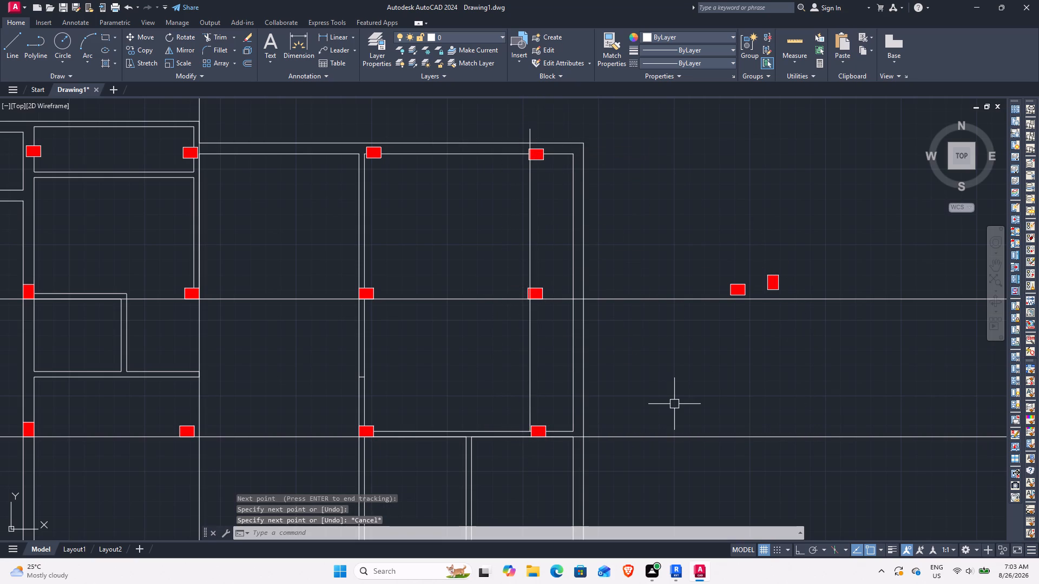
Move the column on the right room's lower wall so its left edge sits on the new vertical line.
scroll(558, 449, "up", 3)
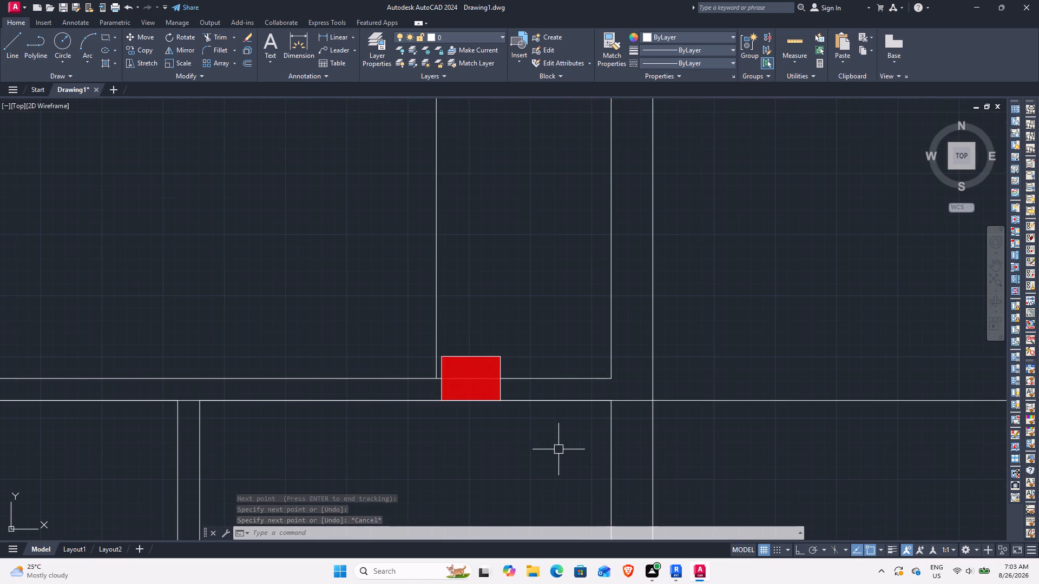
middle_click_drag(465, 455, 481, 468)
left_click_drag(420, 353, 430, 362)
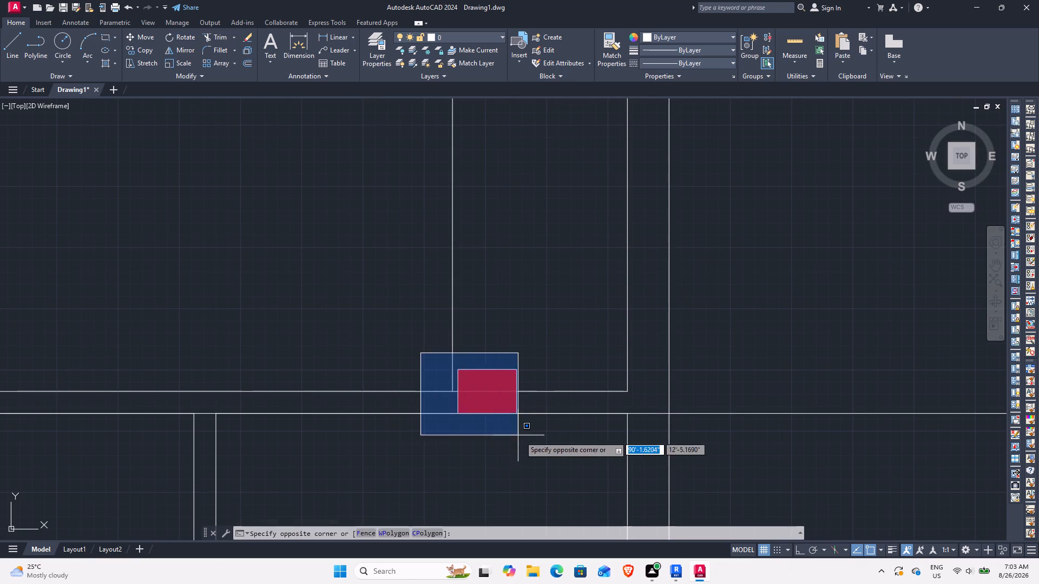
left_click(534, 440)
type("M")
key("space")
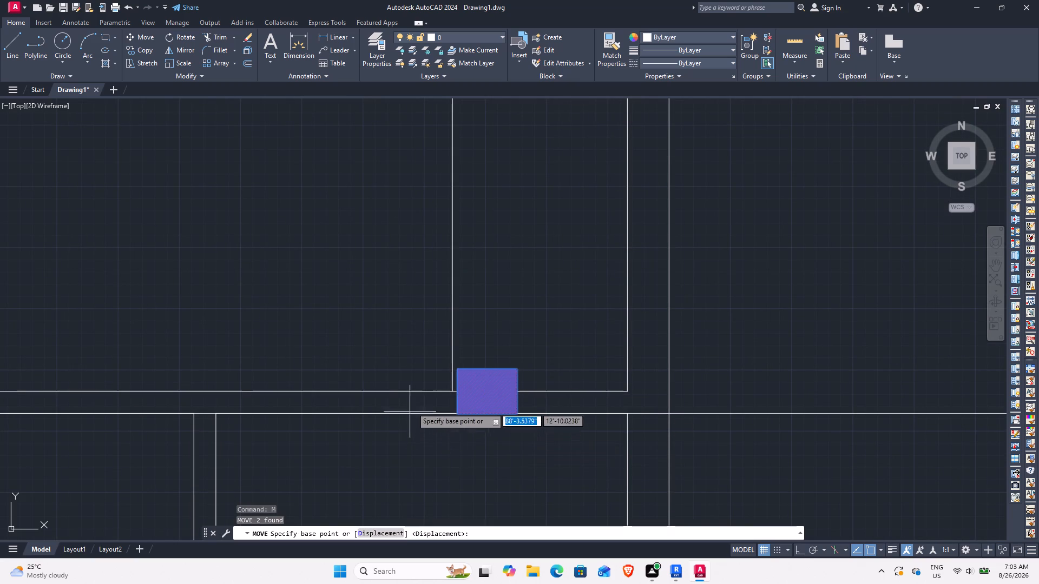
left_click(457, 391)
left_click(452, 389)
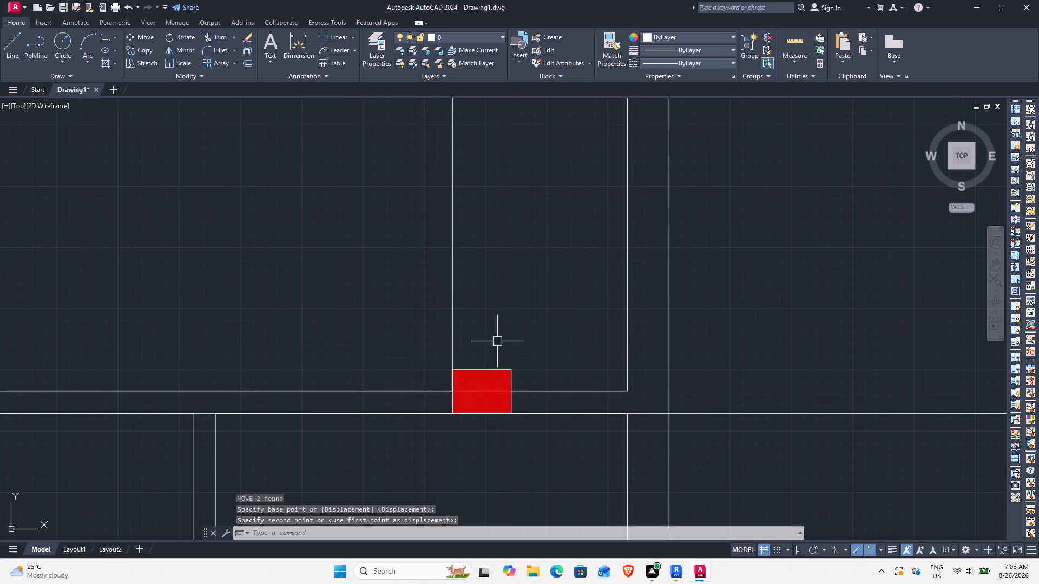
Move the right room's column on the upper construction line so its lower-left corner meets the new vertical line.
scroll(496, 333, "down", 3)
middle_click_drag(496, 292, 477, 479)
scroll(482, 361, "up", 3)
middle_click_drag(465, 397, 474, 293)
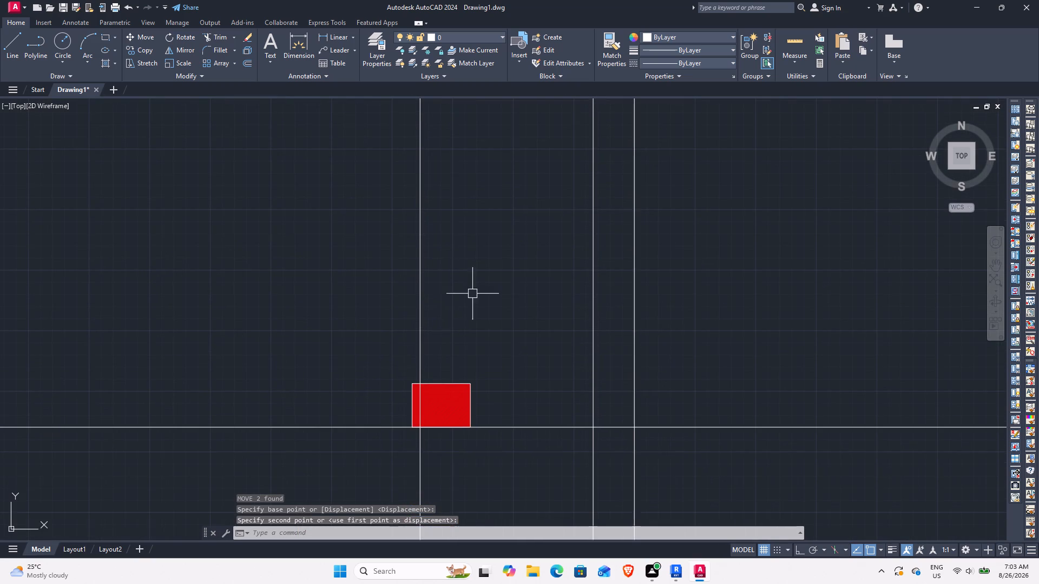
left_click(392, 371)
left_click(499, 455)
type("M")
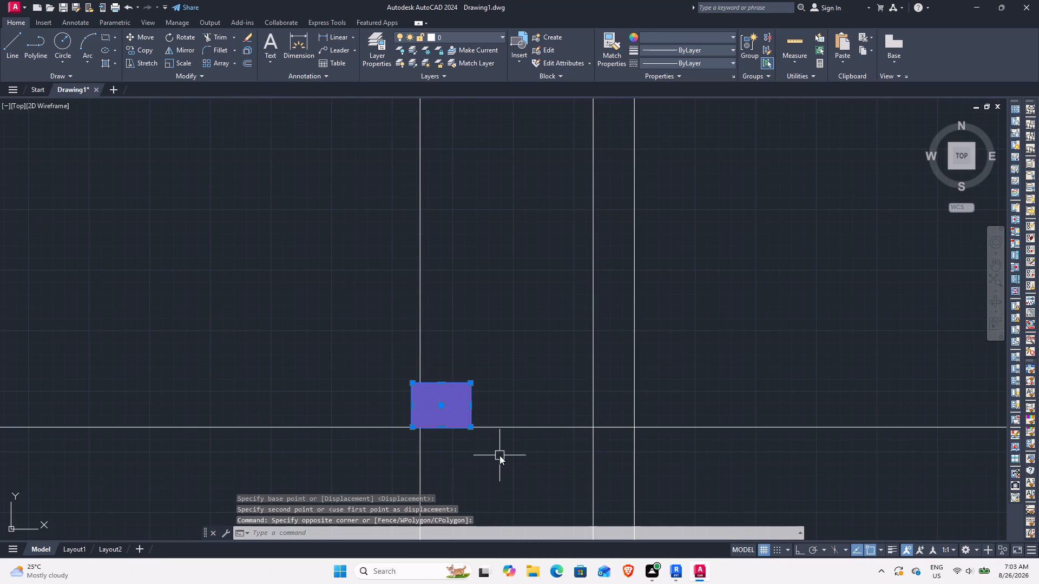
key("space")
left_click(412, 429)
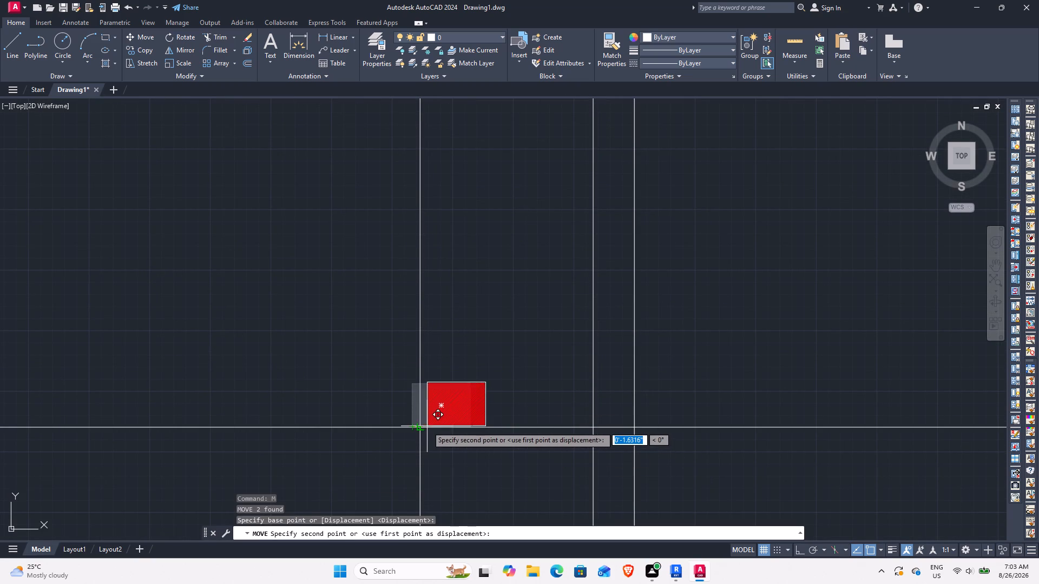
left_click(417, 428)
Move the right room's top-wall column so its lower-left corner meets the new vertical line and the wall's inner face.
middle_click_drag(466, 255, 483, 521)
middle_click_drag(482, 283, 482, 417)
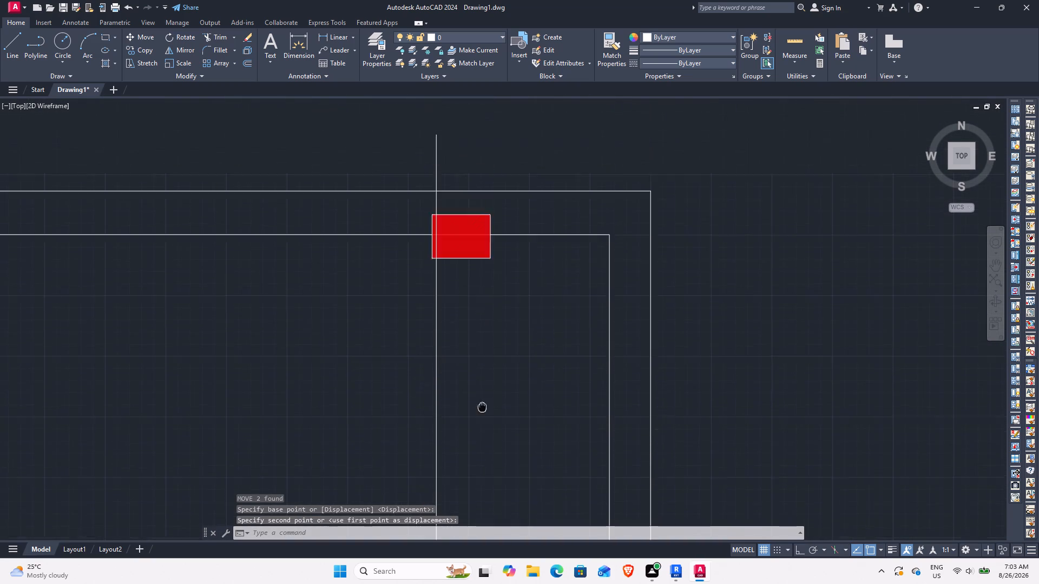
middle_click_drag(482, 417, 480, 502)
left_click(406, 267)
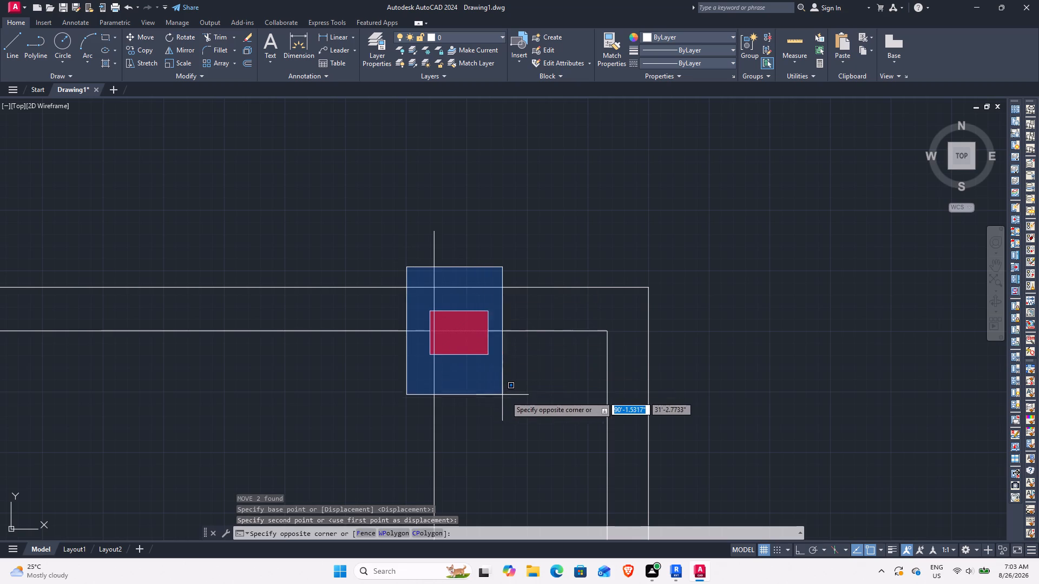
left_click(518, 399)
key("m")
key("space")
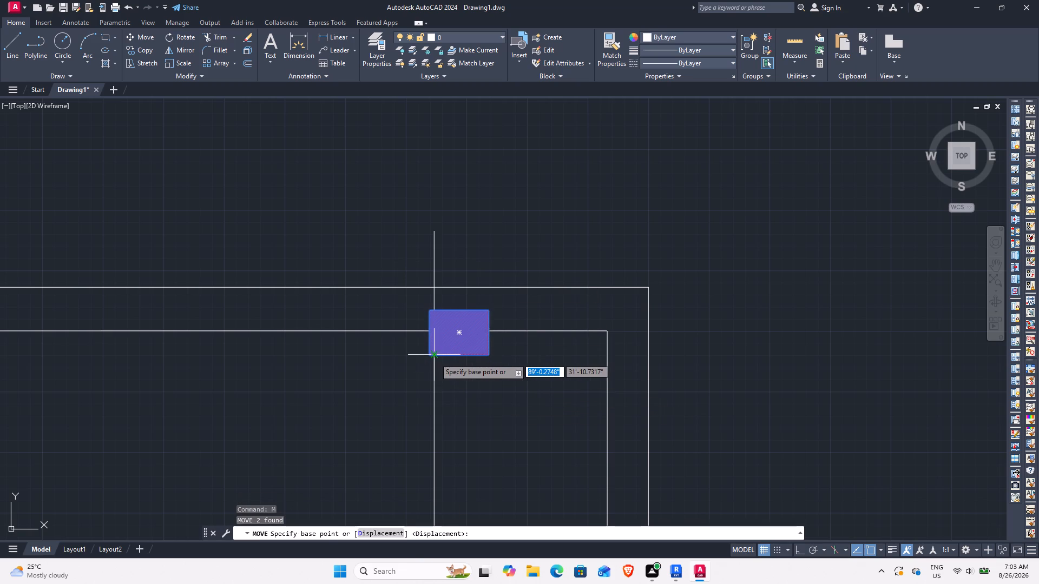
left_click(429, 356)
left_click(436, 332)
Move the column atop the right room's left wall so its lower-left corner meets that wall's left face and the top wall's inner face.
scroll(383, 362, "down", 2)
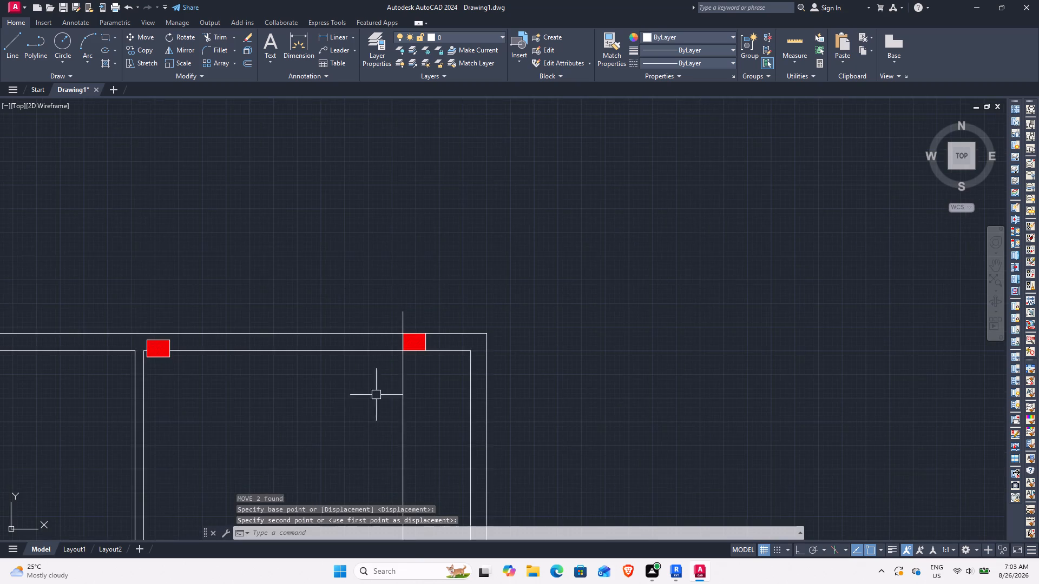
middle_click_drag(364, 416, 431, 272)
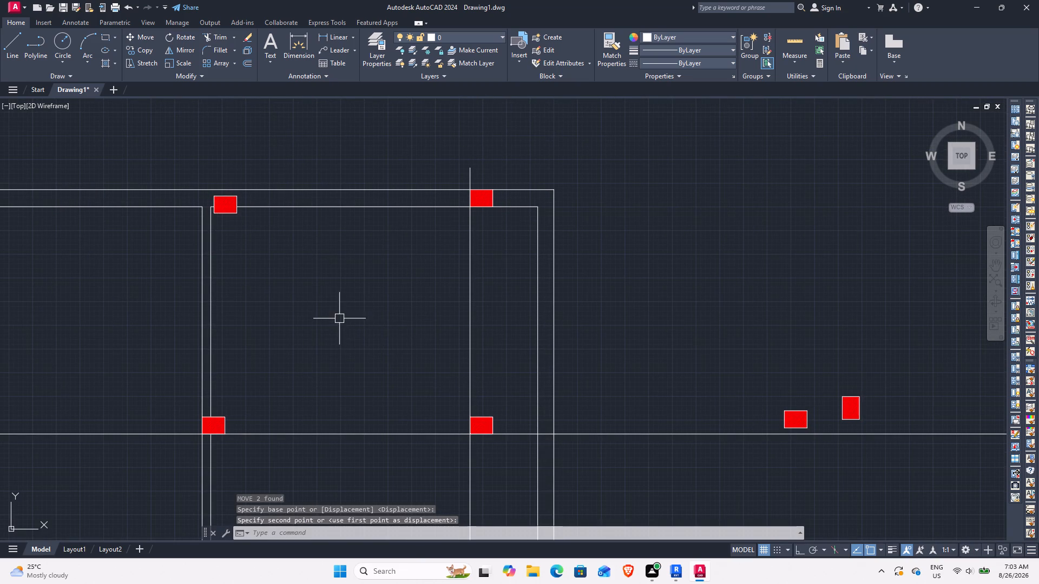
middle_click_drag(339, 318, 596, 373)
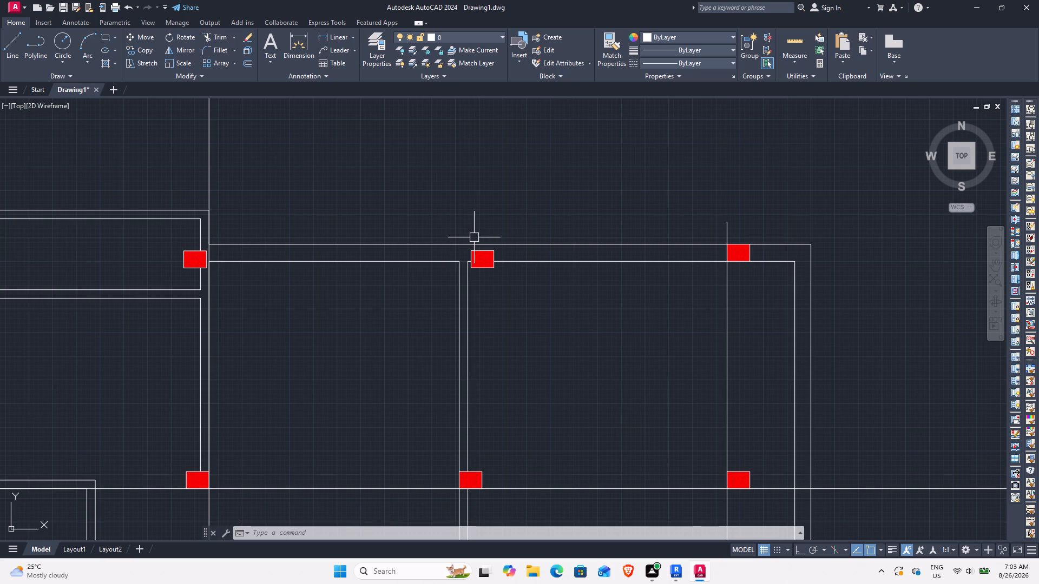
left_click_drag(437, 222, 480, 253)
left_click(549, 303)
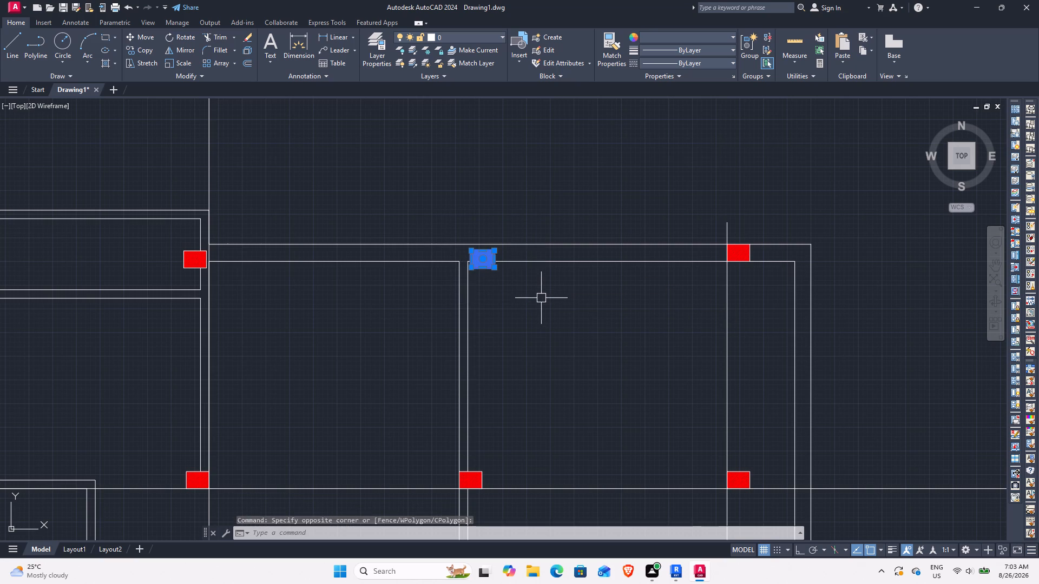
type("M")
key("space")
scroll(458, 241, "up", 3)
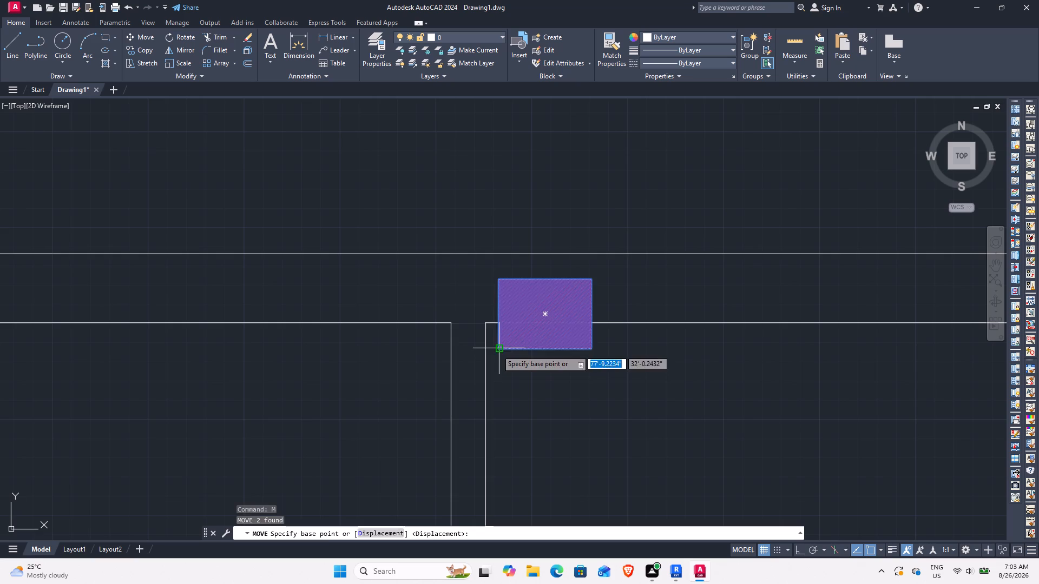
left_click(497, 350)
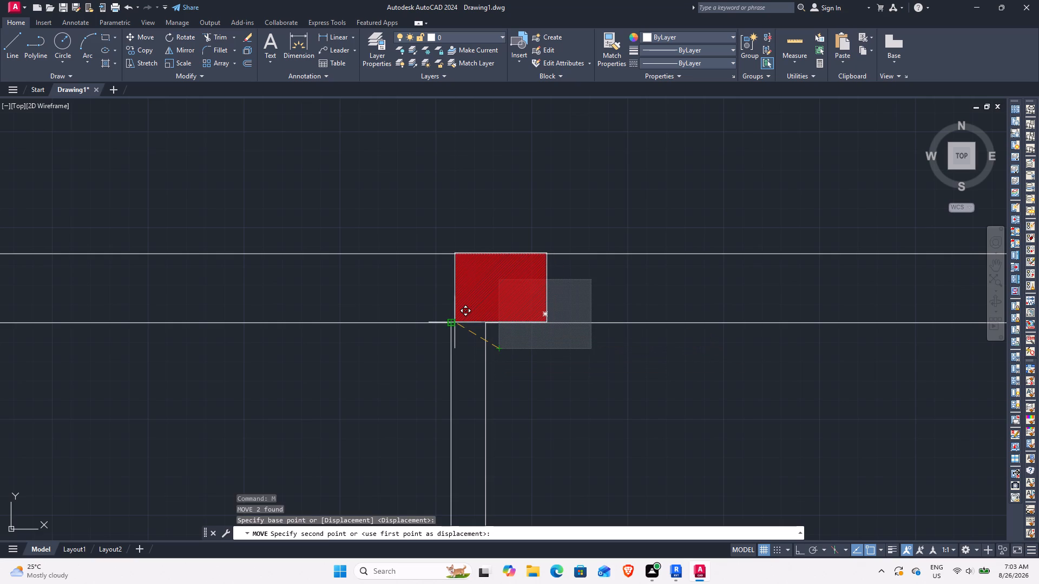
left_click(455, 322)
Move the column where the top wall meets the left block so its lower-right corner meets the vertical construction line and the wall's inner face.
scroll(427, 356, "down", 4)
middle_click_drag(404, 364, 604, 283)
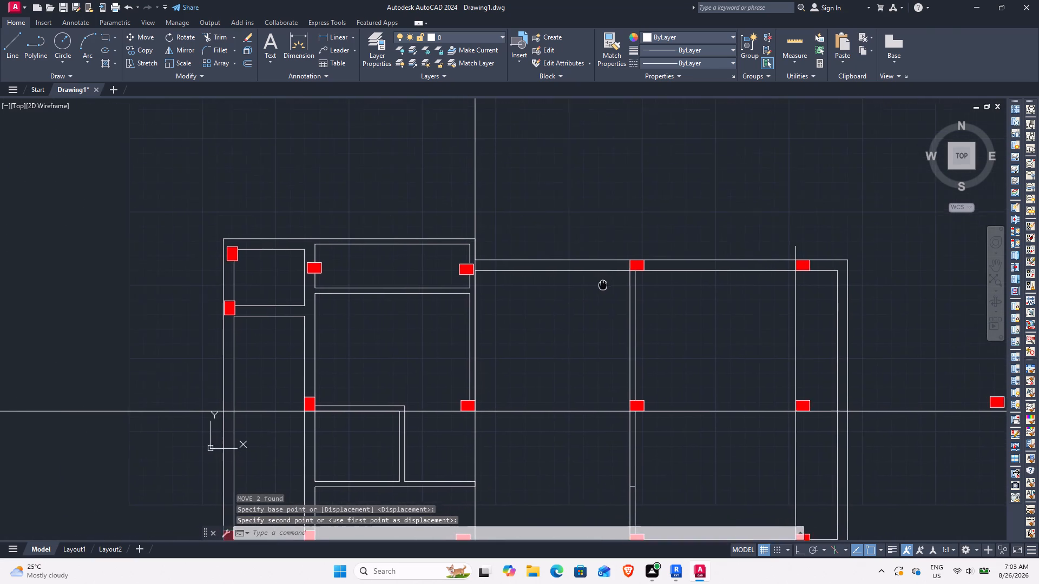
middle_click_drag(604, 283, 607, 281)
scroll(469, 249, "up", 4)
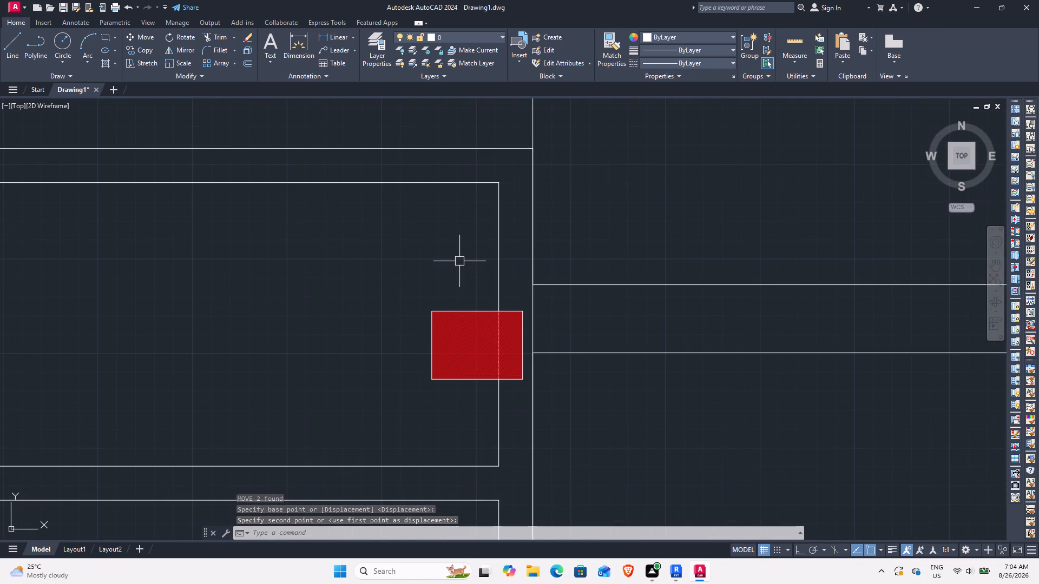
left_click(409, 276)
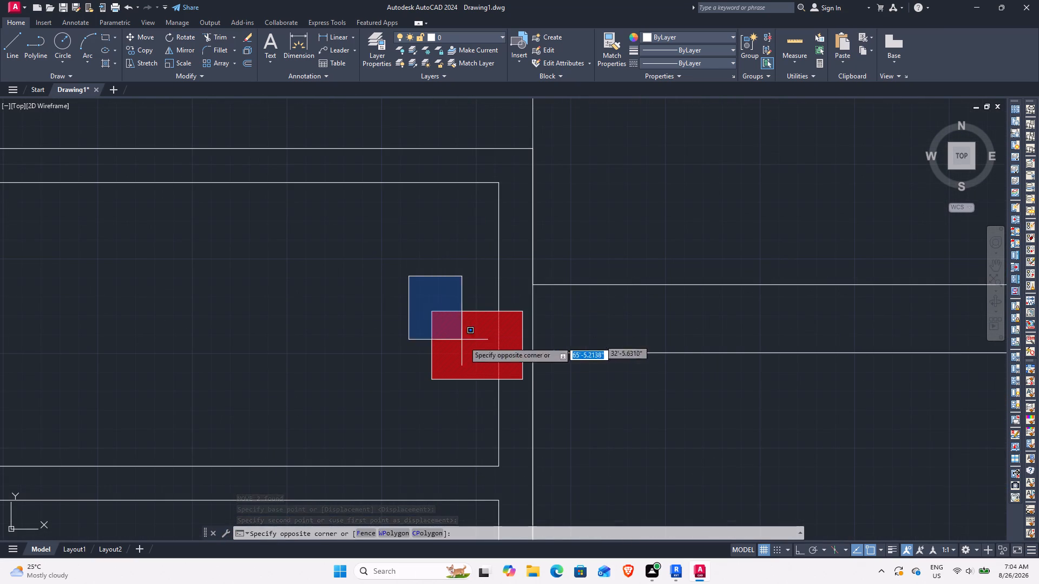
left_click(553, 414)
type("M")
key("space")
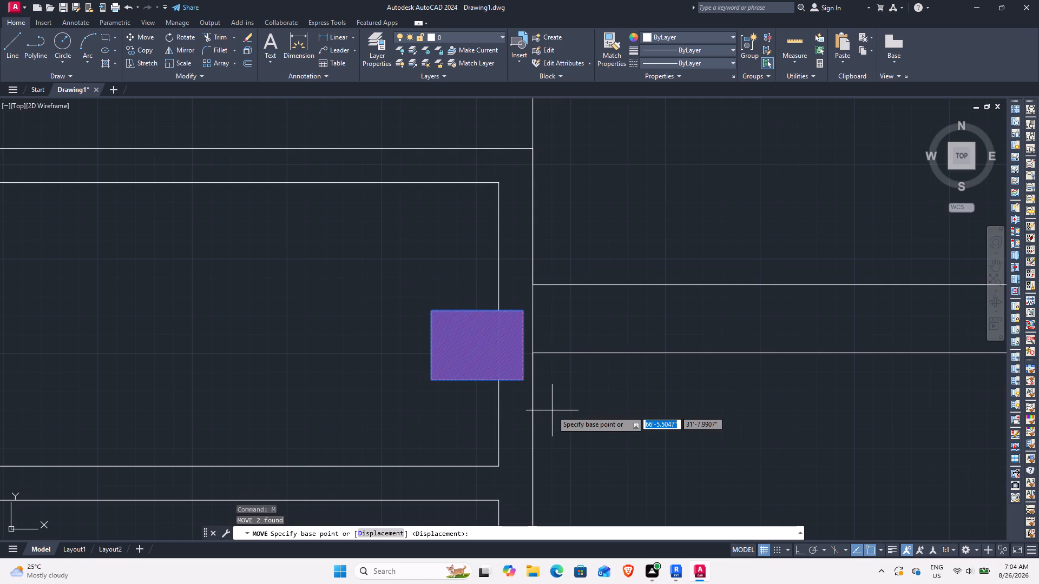
left_click(525, 377)
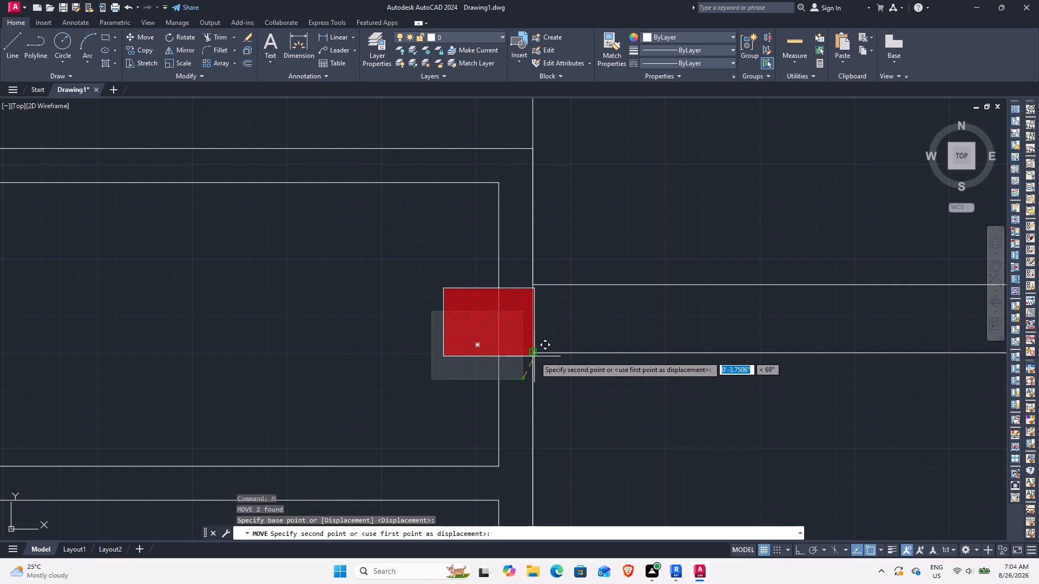
left_click(534, 356)
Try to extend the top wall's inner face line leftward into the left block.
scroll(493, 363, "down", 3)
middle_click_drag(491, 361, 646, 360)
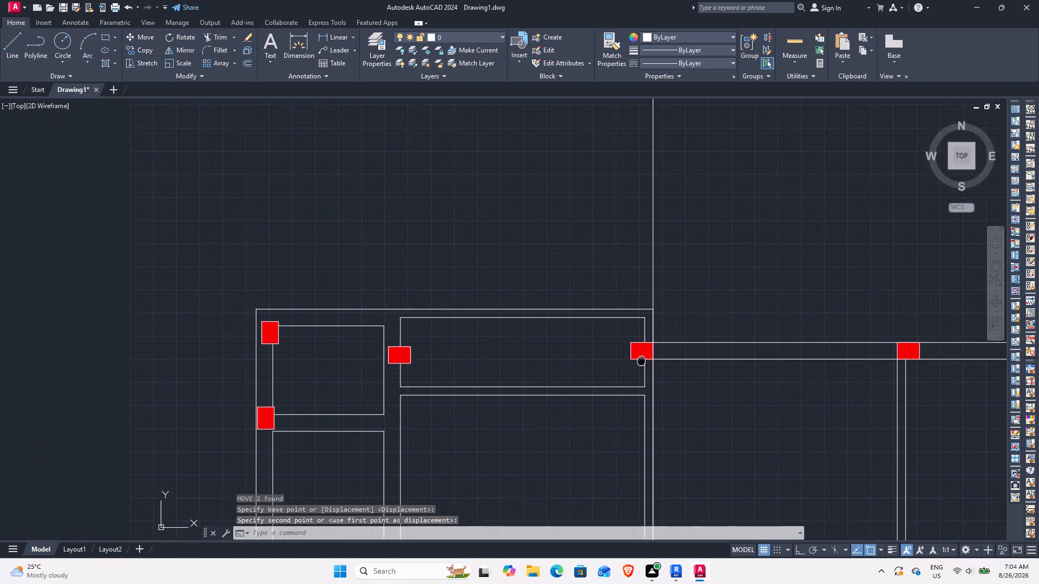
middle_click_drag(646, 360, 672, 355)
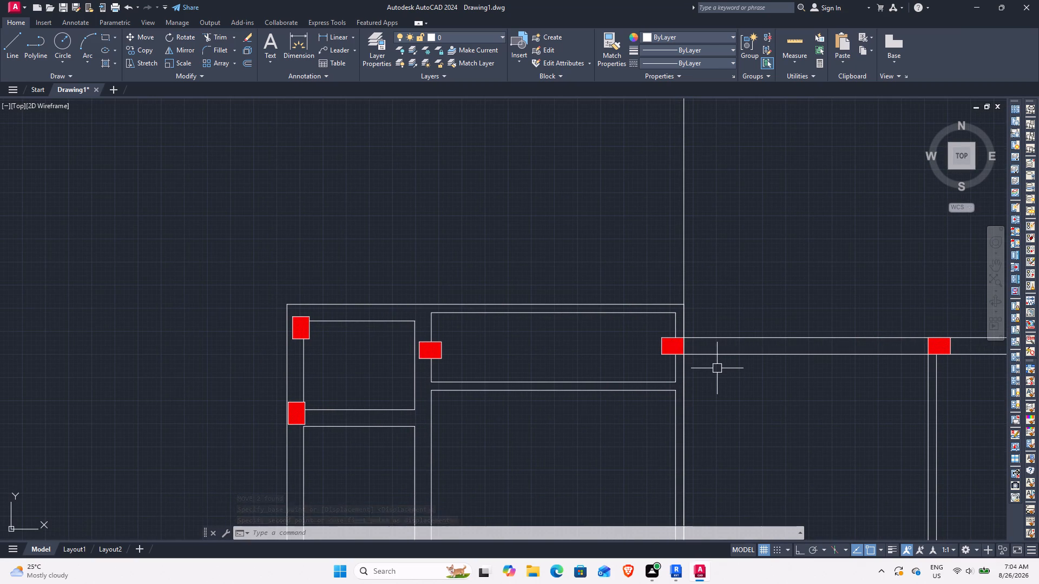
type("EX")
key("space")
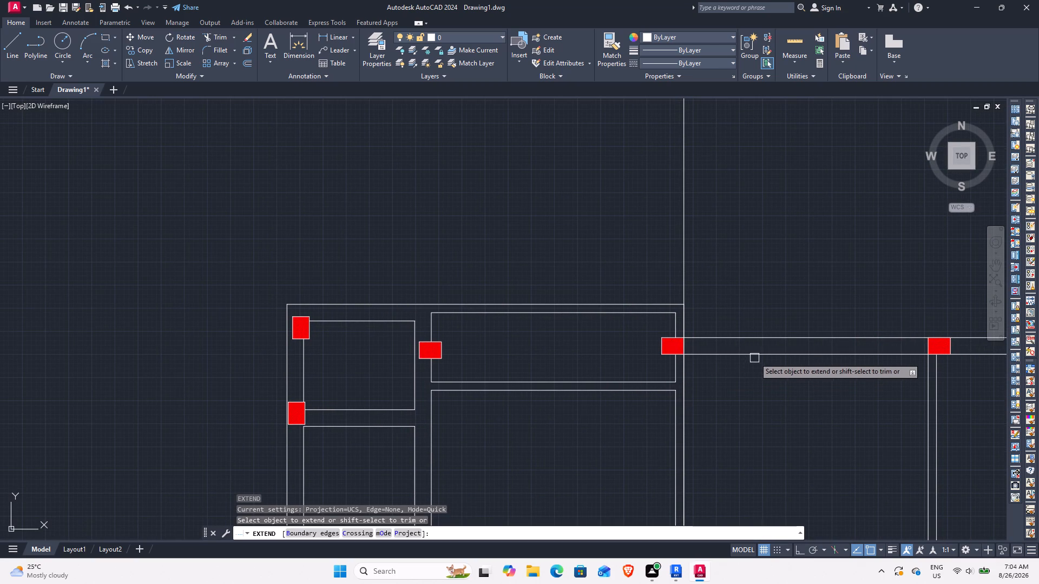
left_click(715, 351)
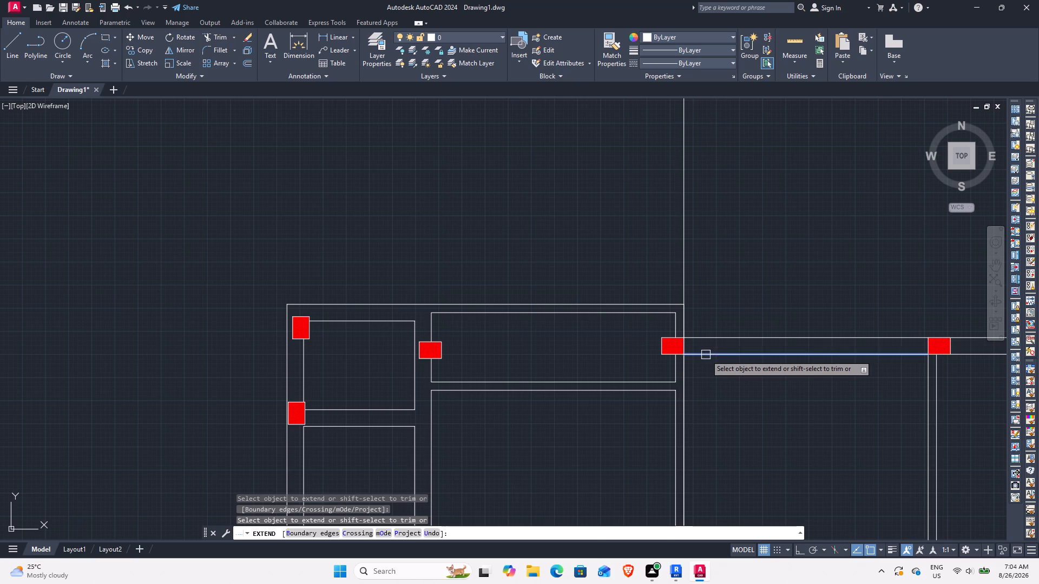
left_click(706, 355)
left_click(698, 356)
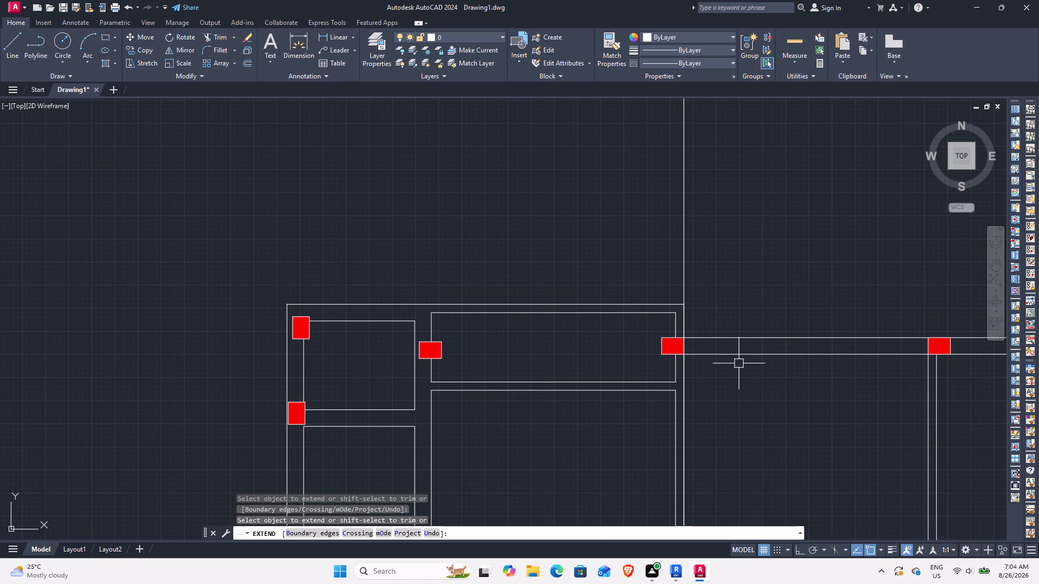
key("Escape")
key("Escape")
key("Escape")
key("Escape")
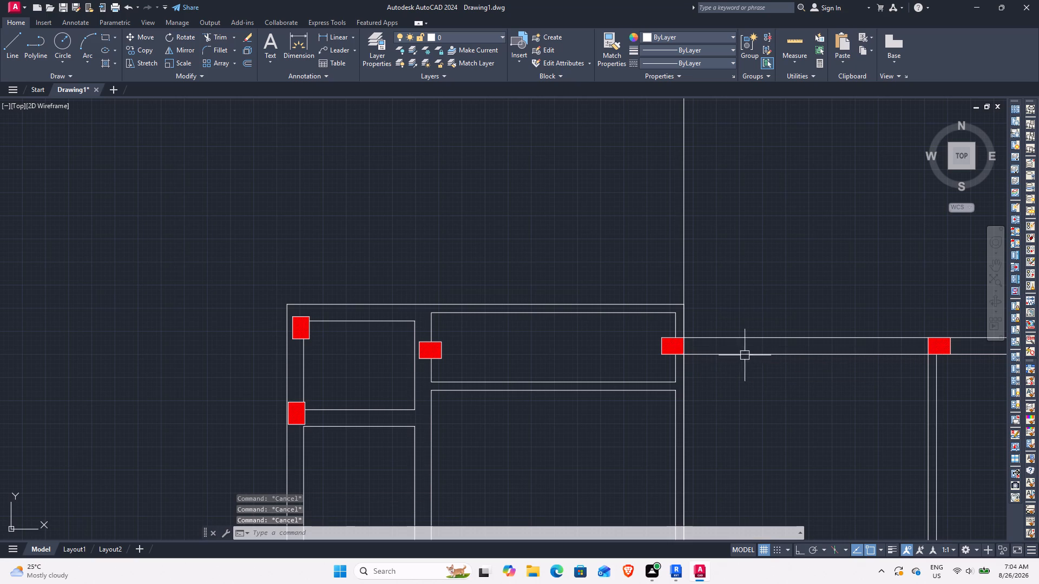
Stretch the top wall's inner face line leftward to the inner-left vertical wall's right face, making it 22'-4.5" long.
left_click(733, 356)
left_click(682, 355)
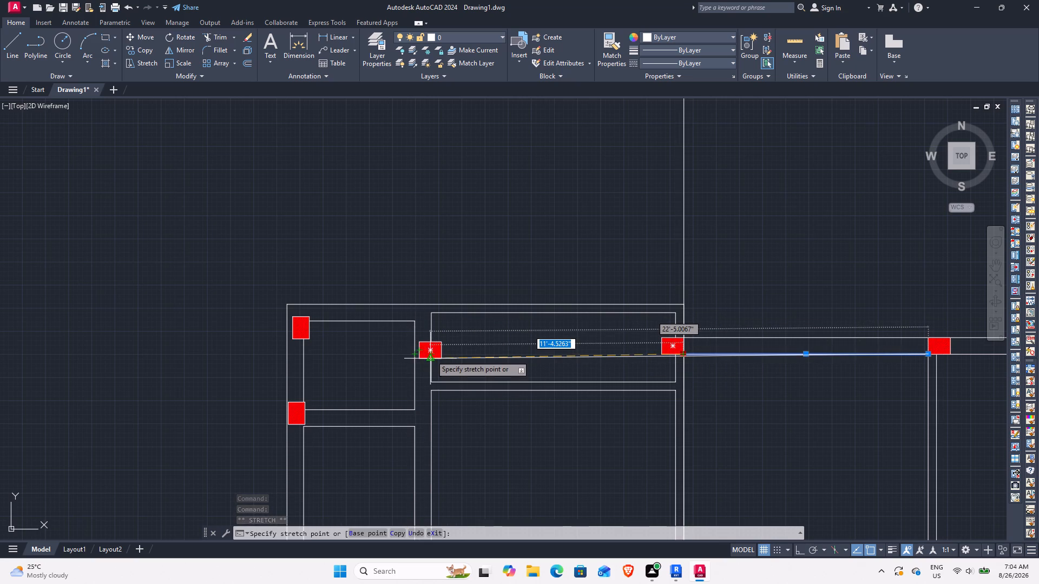
scroll(433, 355, "up", 4)
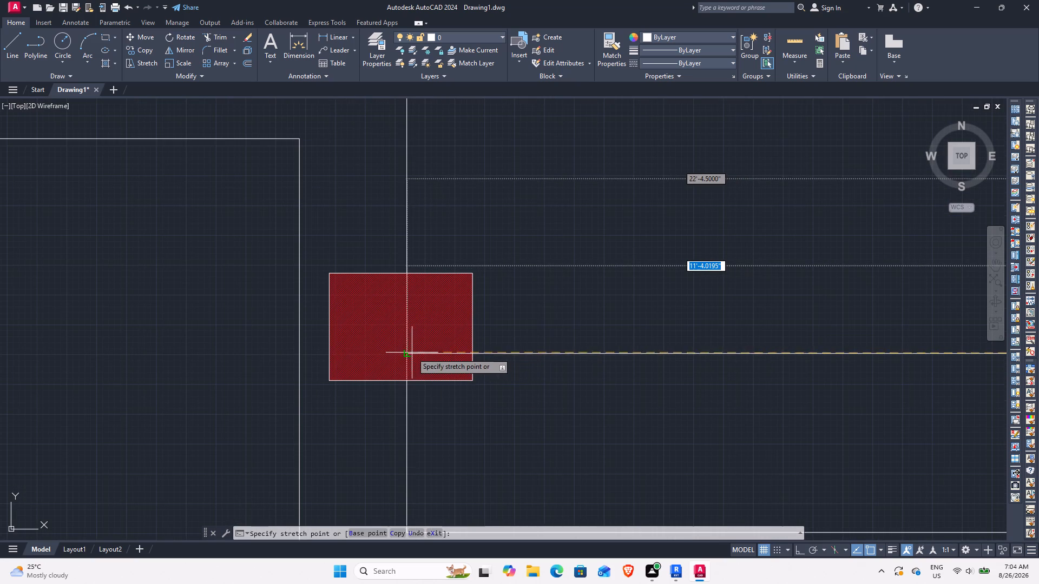
left_click(410, 351)
key("Escape")
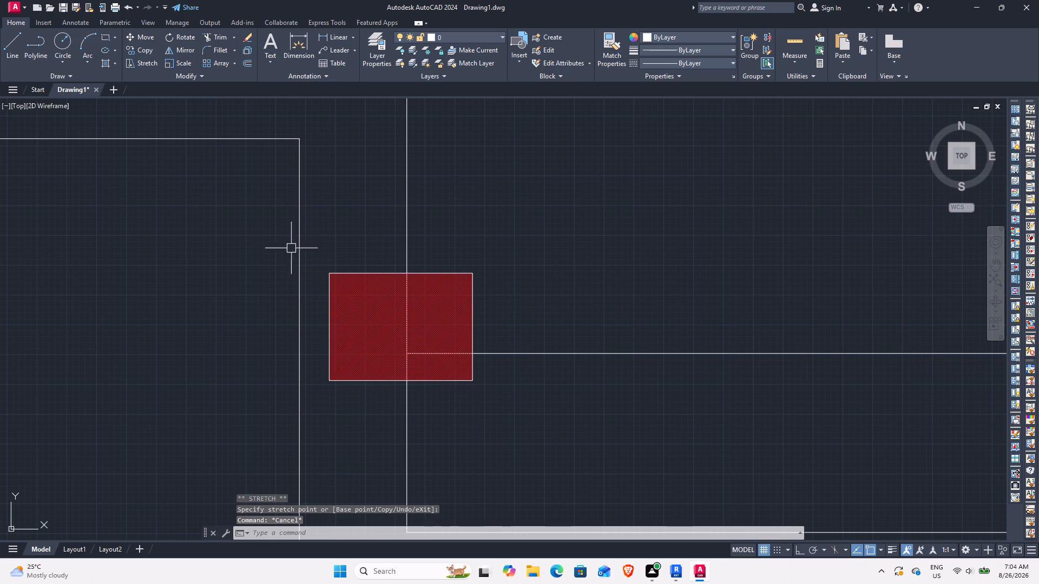
Move the column at the inner face line's left end so its lower-right corner meets that endpoint on the vertical wall's right face.
left_click(315, 254)
left_click(477, 397)
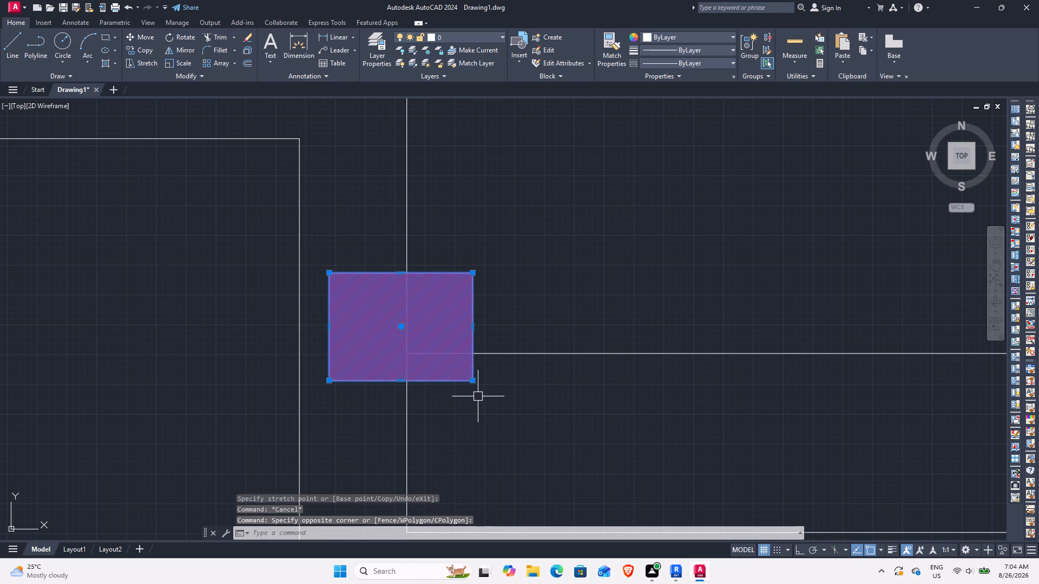
type("M")
key("space")
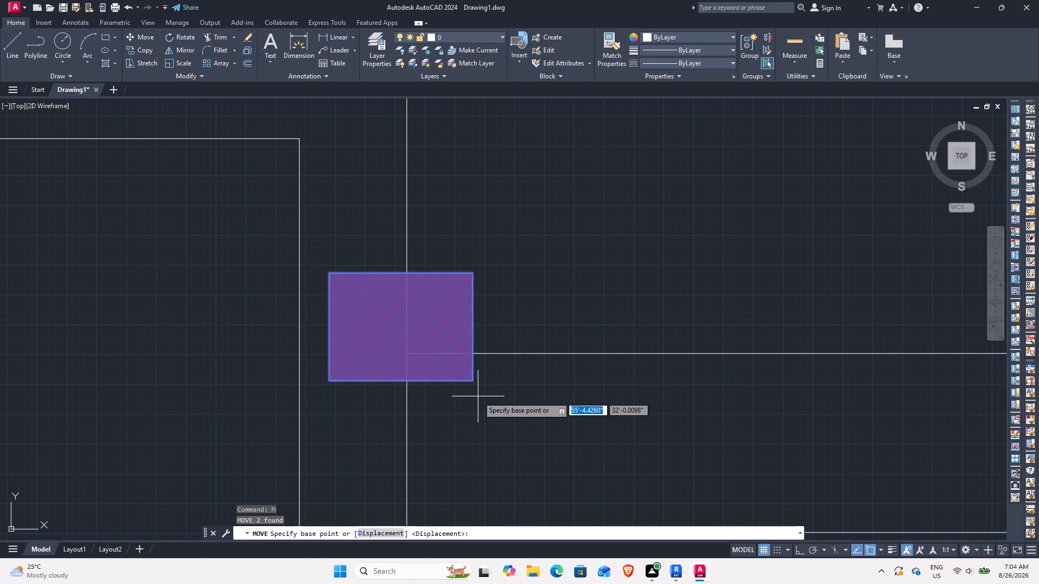
left_click(473, 380)
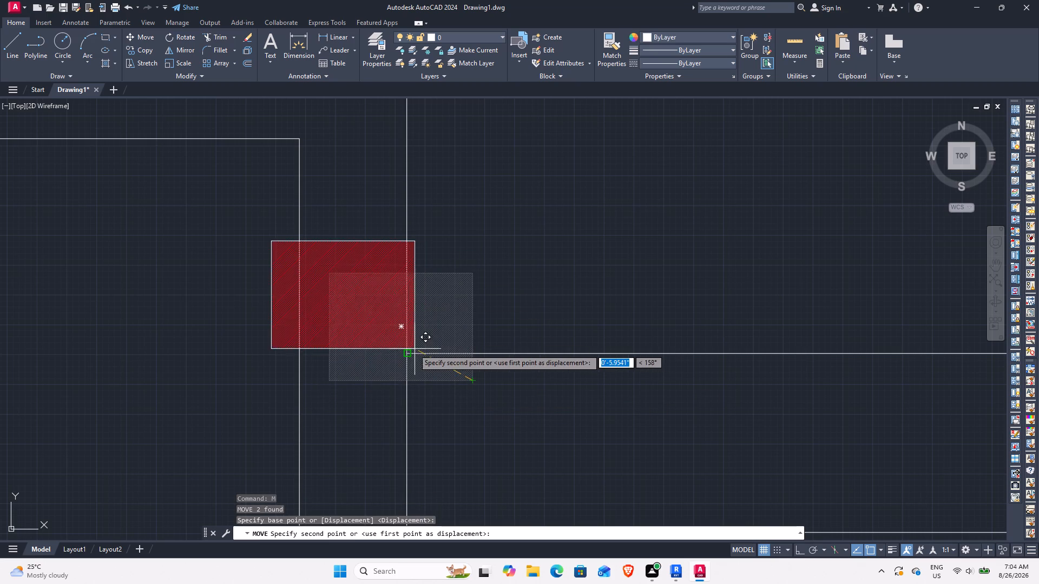
left_click(408, 350)
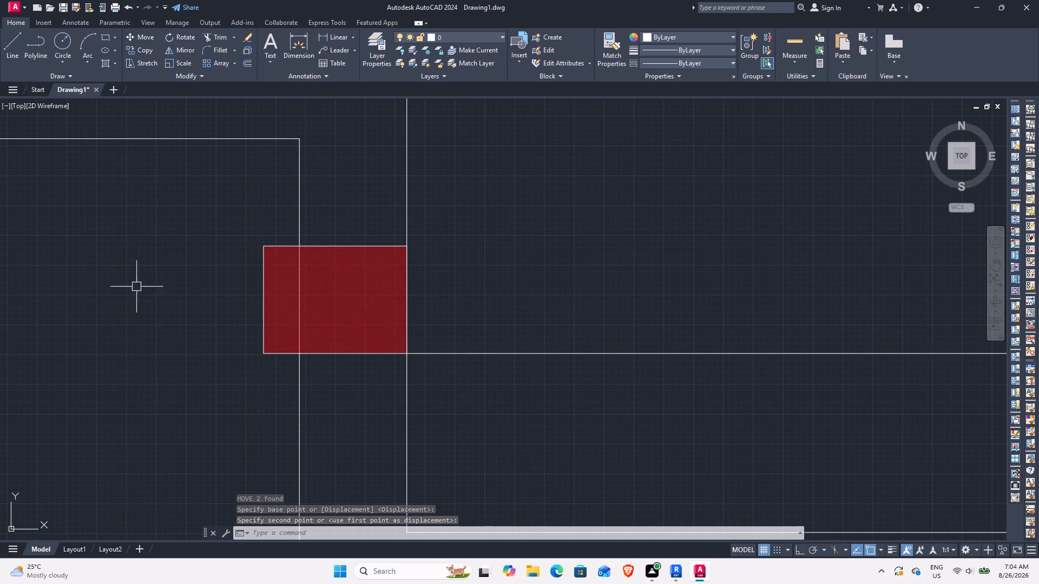
Move the same column 3" horizontally to the right so its left edge aligns with the vertical wall's left face.
left_click(221, 233)
left_click(441, 369)
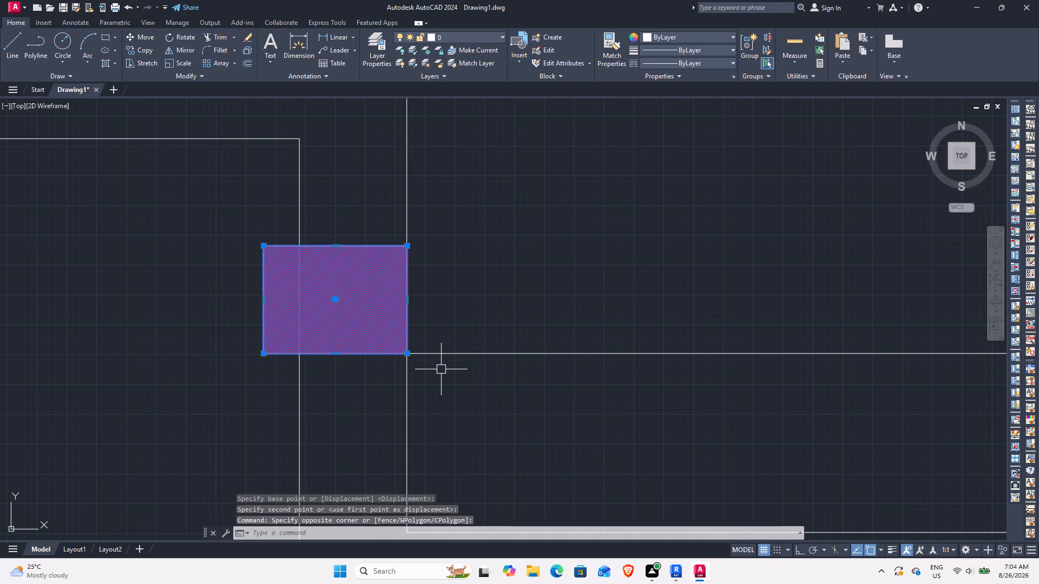
type("M")
key("space")
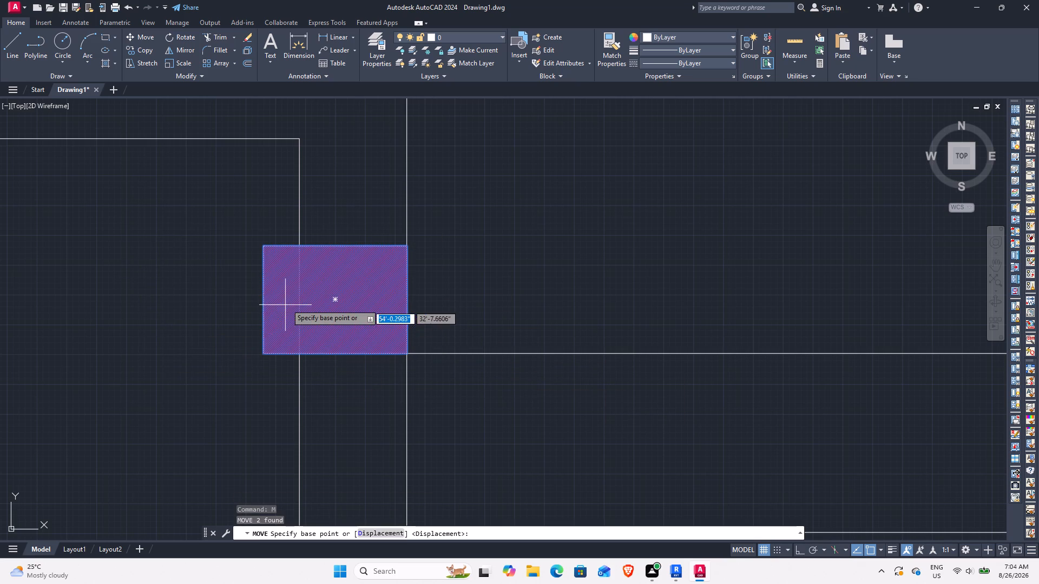
left_click(262, 298)
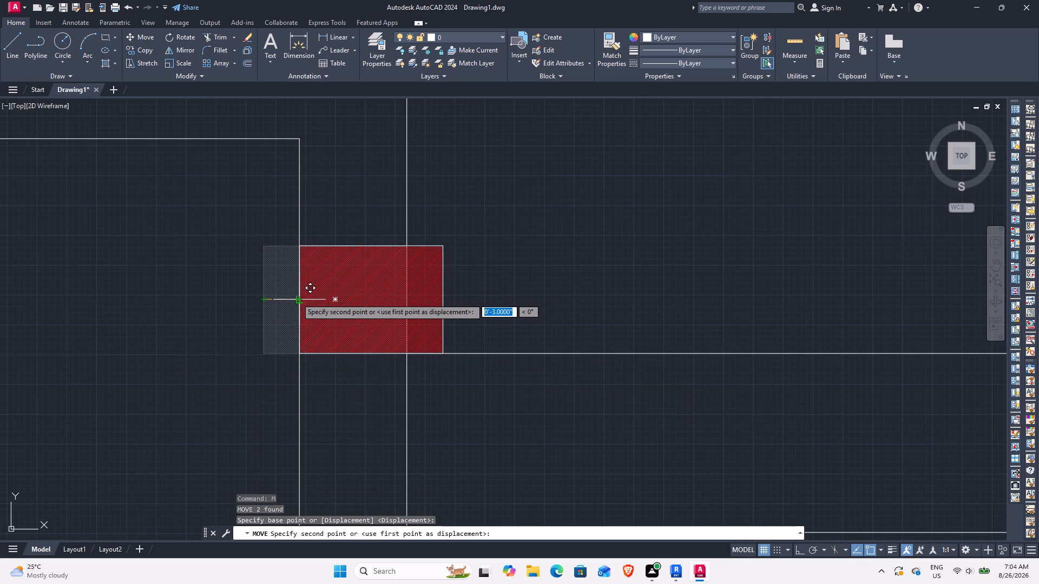
left_click(297, 298)
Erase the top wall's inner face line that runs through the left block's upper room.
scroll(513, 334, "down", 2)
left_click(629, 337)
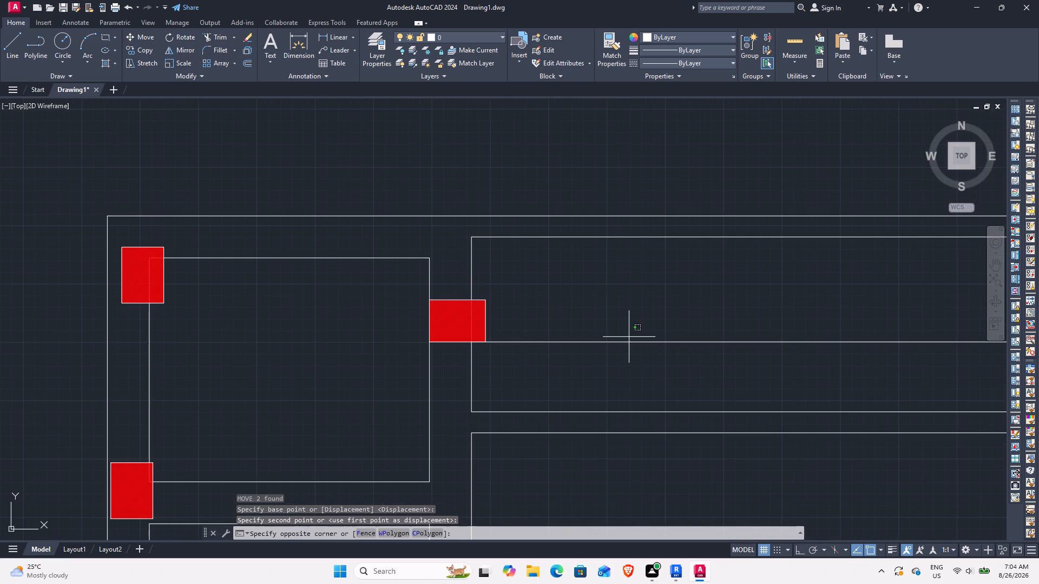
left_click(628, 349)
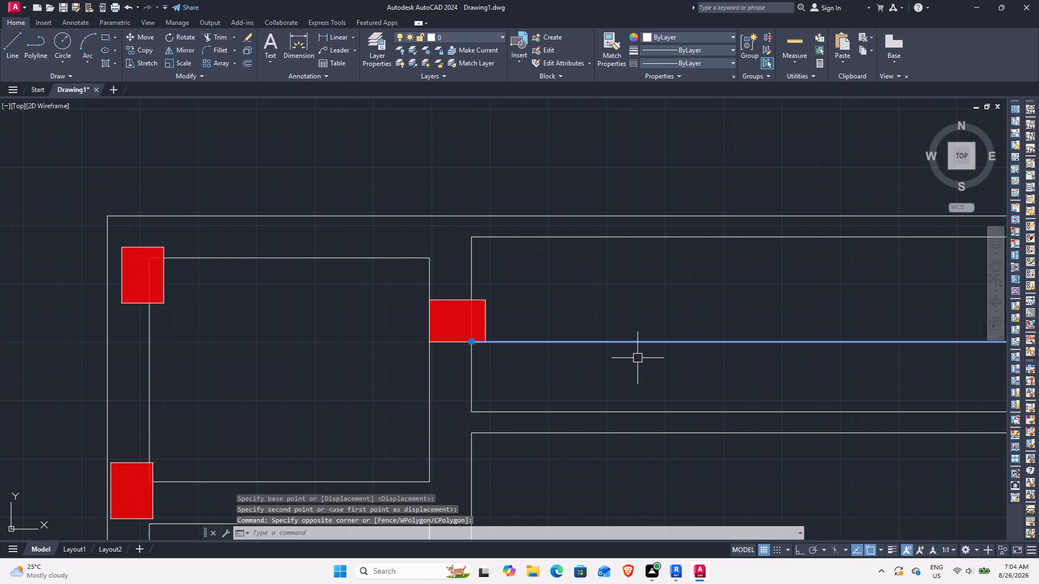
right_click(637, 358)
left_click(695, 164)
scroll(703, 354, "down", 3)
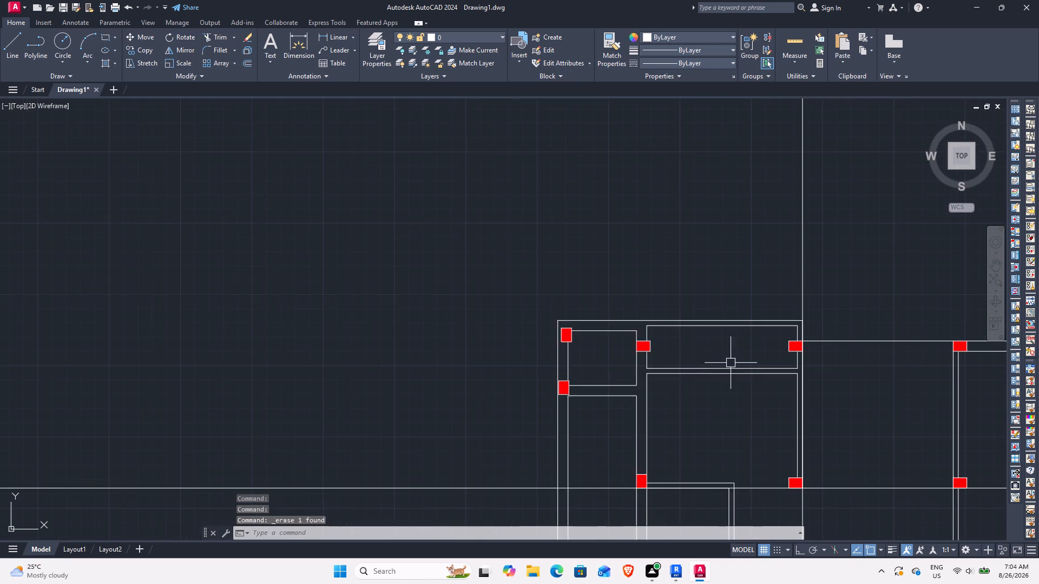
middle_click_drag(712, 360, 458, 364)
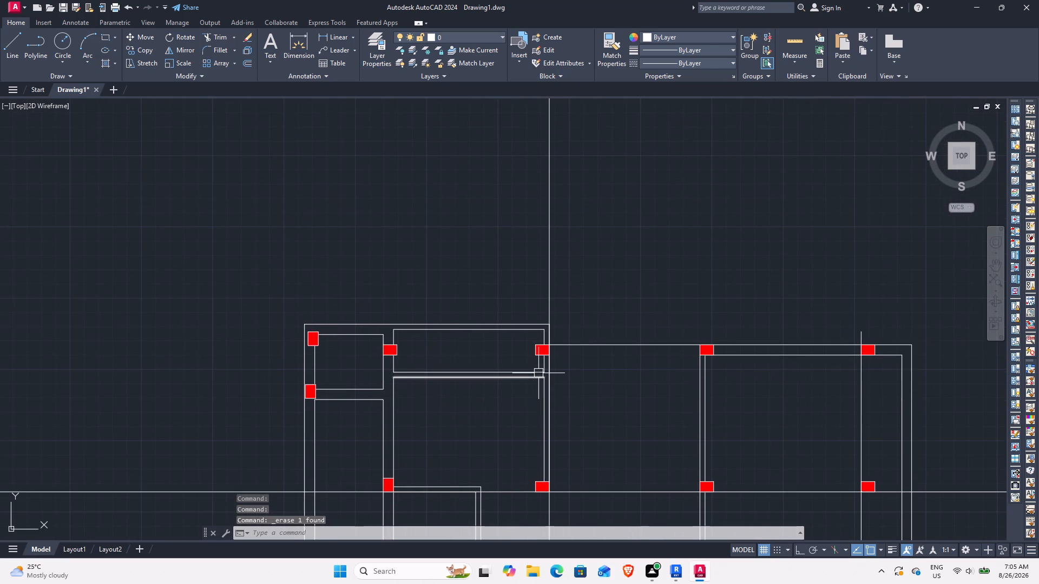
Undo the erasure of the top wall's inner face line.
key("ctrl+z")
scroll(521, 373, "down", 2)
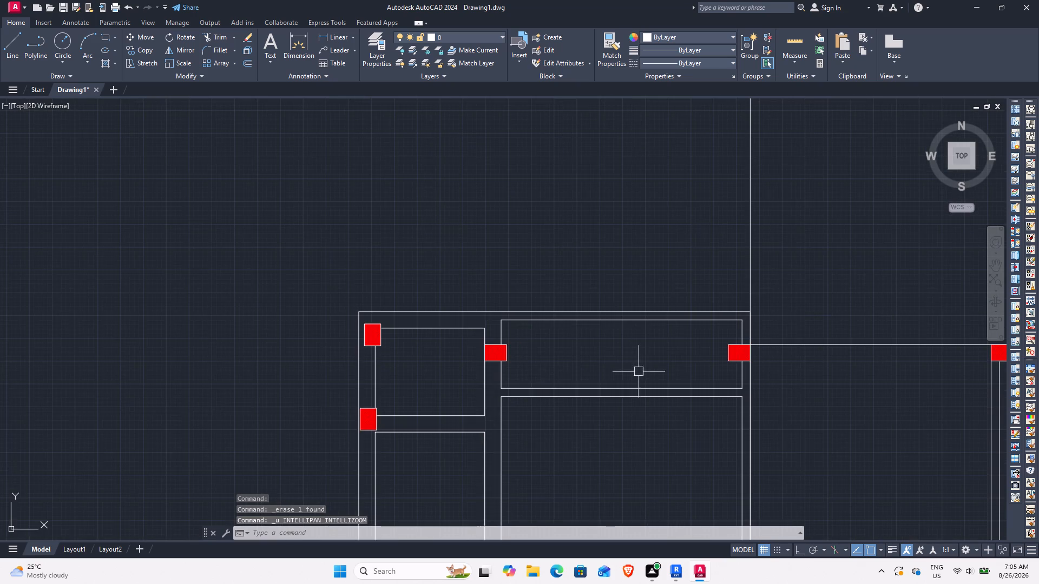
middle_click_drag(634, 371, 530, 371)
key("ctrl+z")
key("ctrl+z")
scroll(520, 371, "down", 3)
Trim away the inner face line's segment between the two columns in the left block's upper room.
middle_click_drag(578, 362, 345, 362)
scroll(341, 360, "up", 2)
left_click(340, 377)
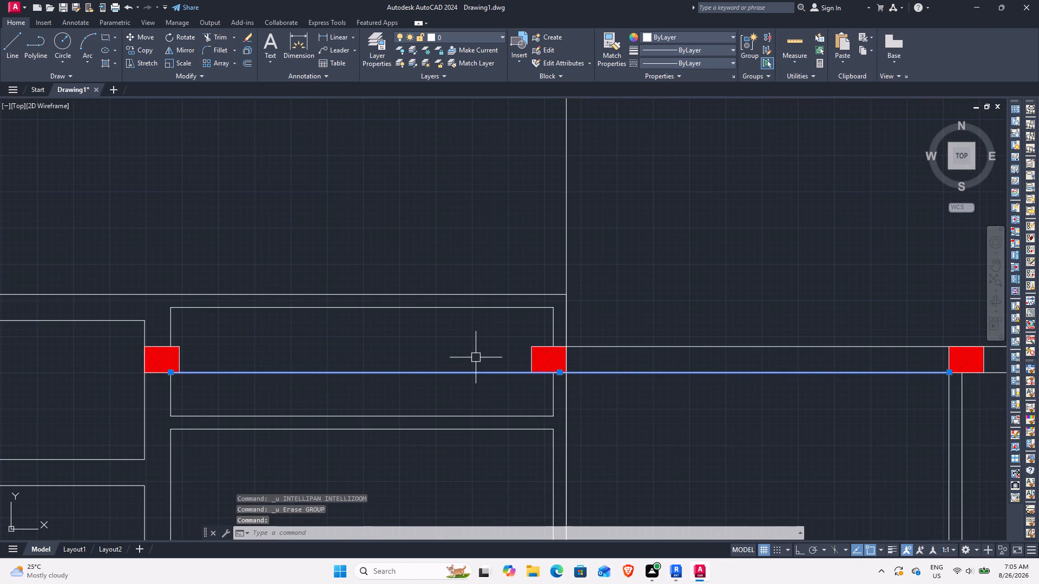
key("Escape")
key("t")
key("r")
key("space")
left_click(445, 350)
left_click(442, 393)
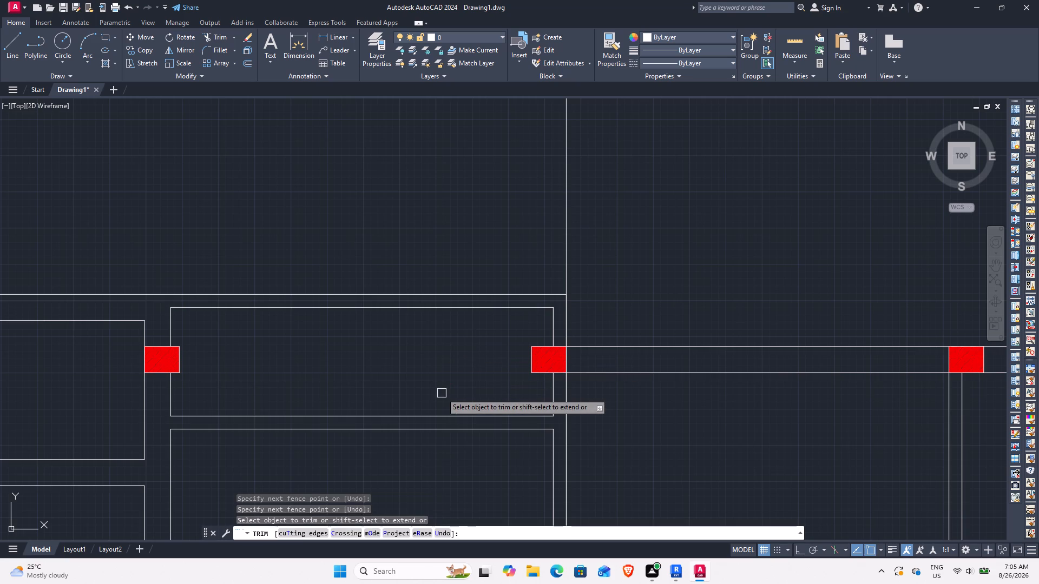
key("Escape")
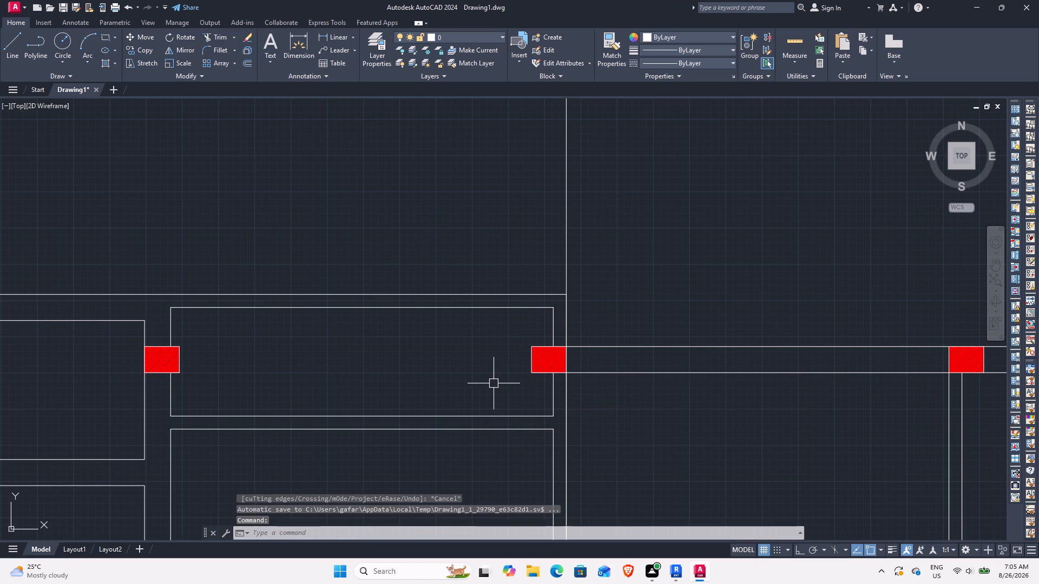
Move the column near the left block's top-left corner so its upper-left corner meets the outer wall corner.
middle_click_drag(464, 368, 592, 393)
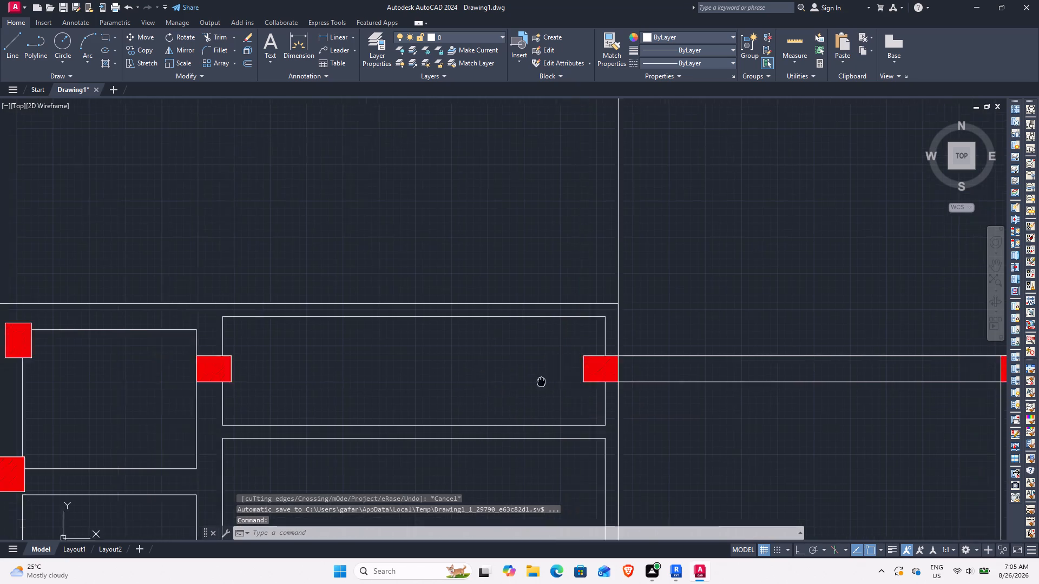
middle_click_drag(592, 393, 807, 402)
scroll(327, 417, "up", 3)
scroll(157, 278, "down", 1)
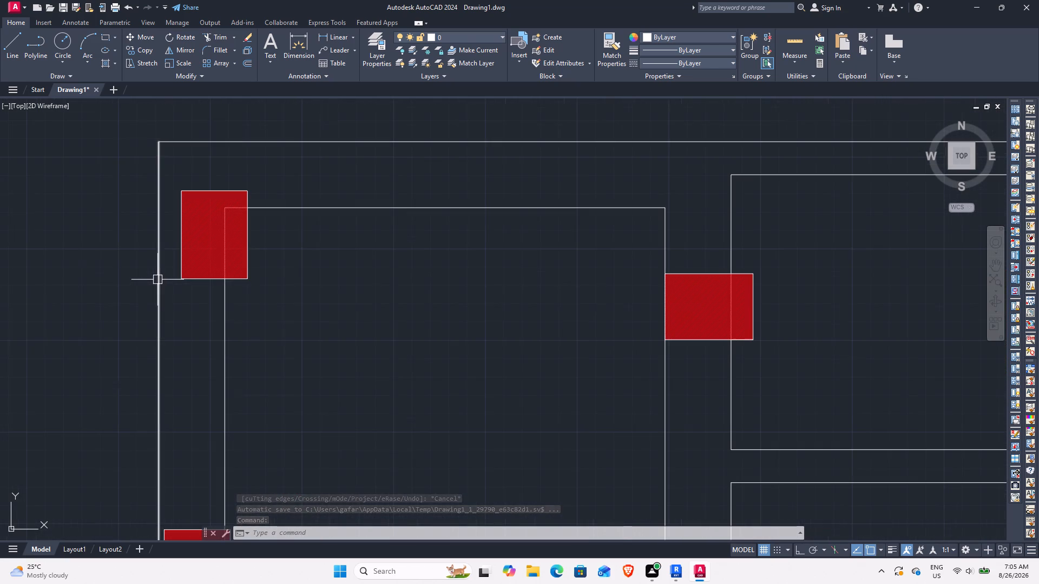
left_click_drag(124, 164, 141, 172)
left_click(282, 298)
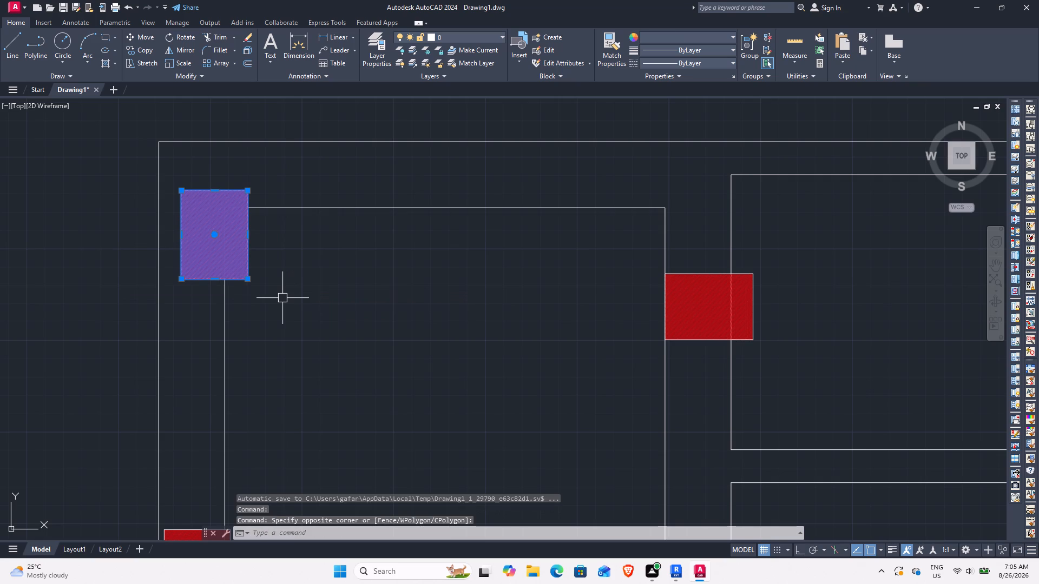
type("M")
key("space")
left_click(182, 192)
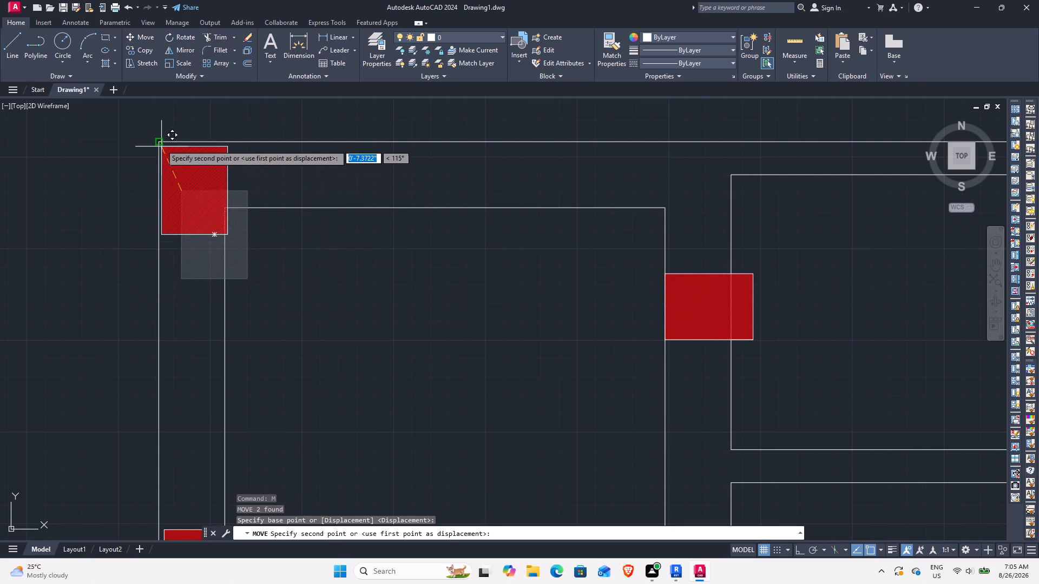
left_click(158, 140)
Move the column below it on the outer left wall so its lower-right corner meets the wall's inner face and the partition's lower face.
scroll(267, 259, "down", 2)
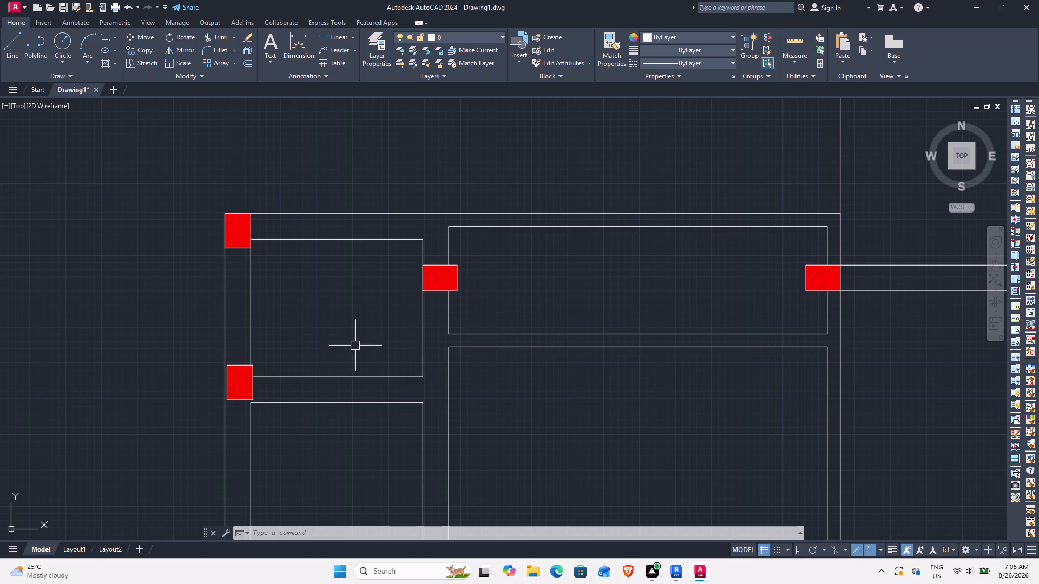
scroll(196, 364, "up", 2)
left_click(250, 355)
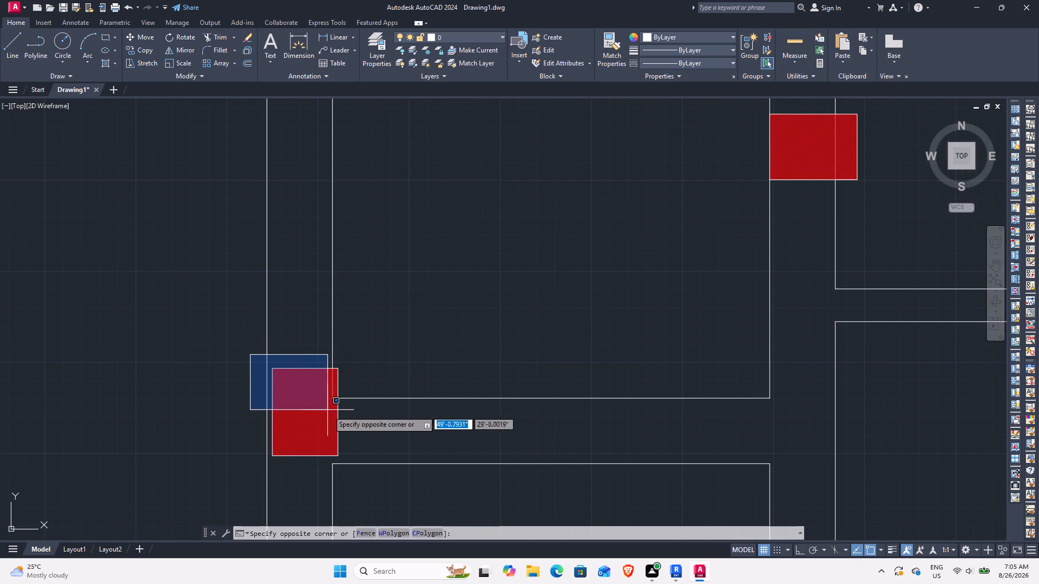
left_click(380, 477)
type("M")
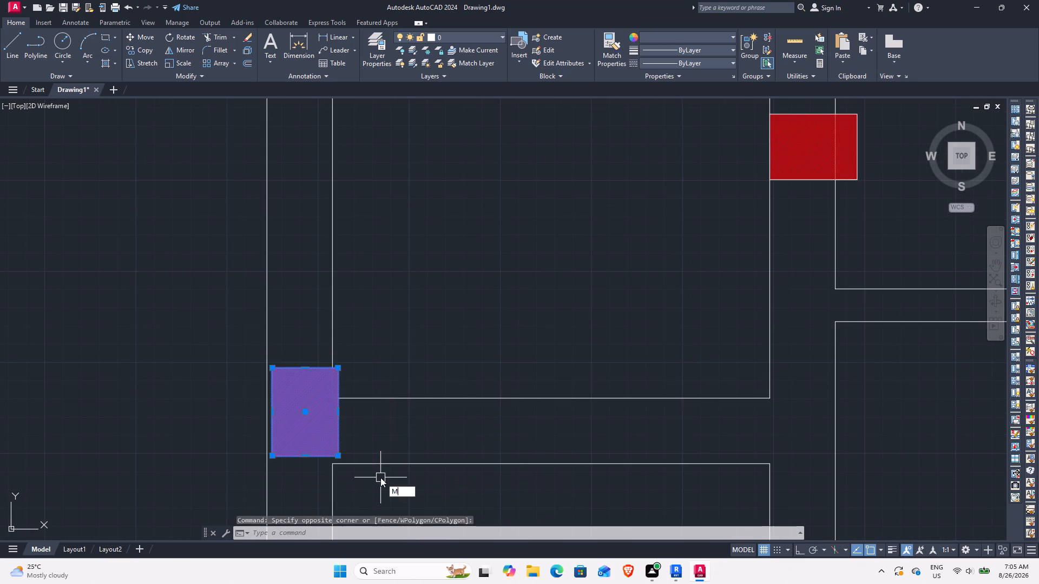
key("space")
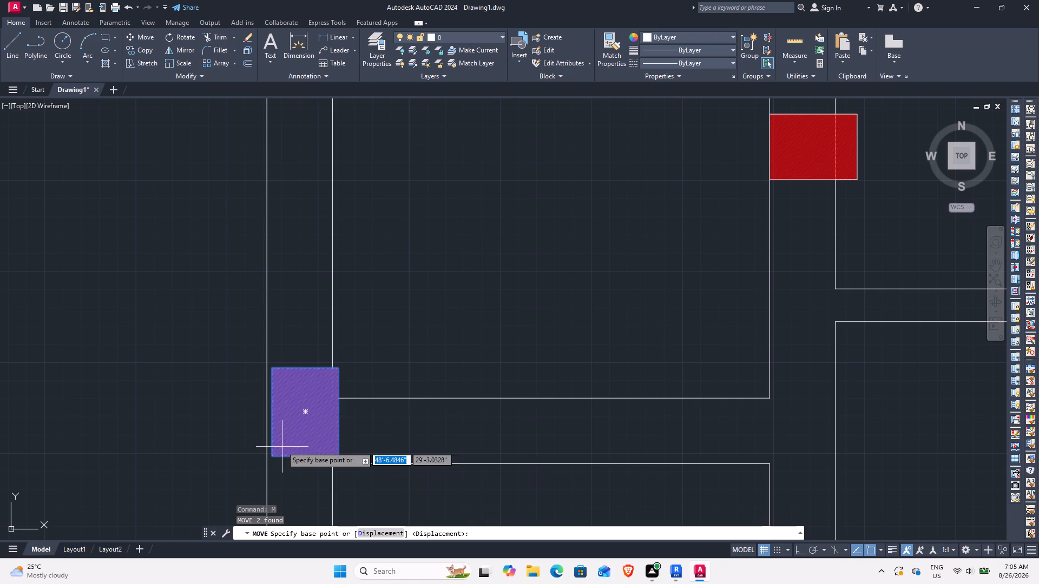
left_click(337, 456)
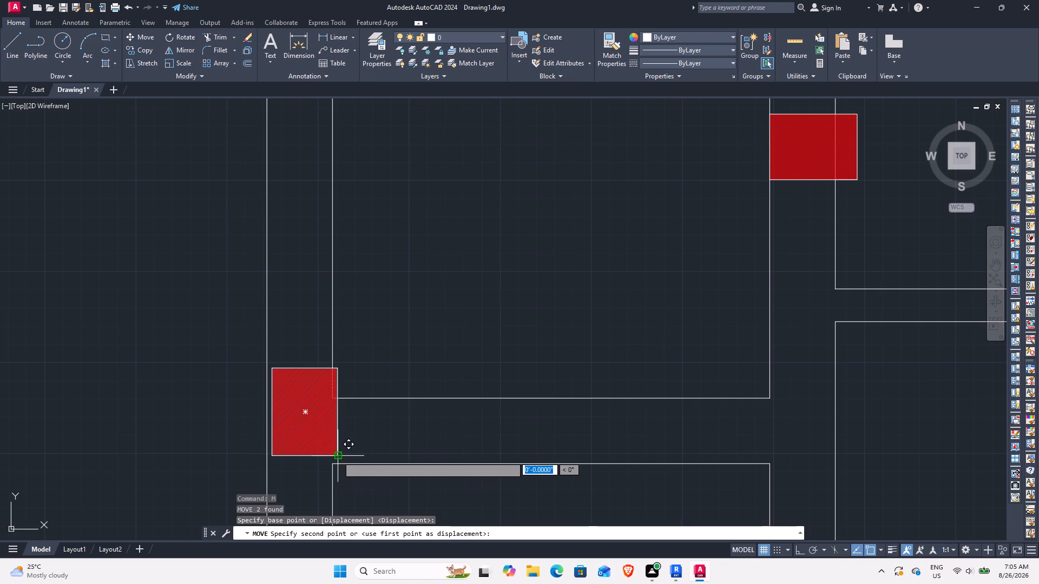
left_click(329, 462)
scroll(325, 427, "down", 4)
Examine the column layout across the plan for columns not yet aligned with the walls and construction lines.
middle_click_drag(393, 433, 363, 366)
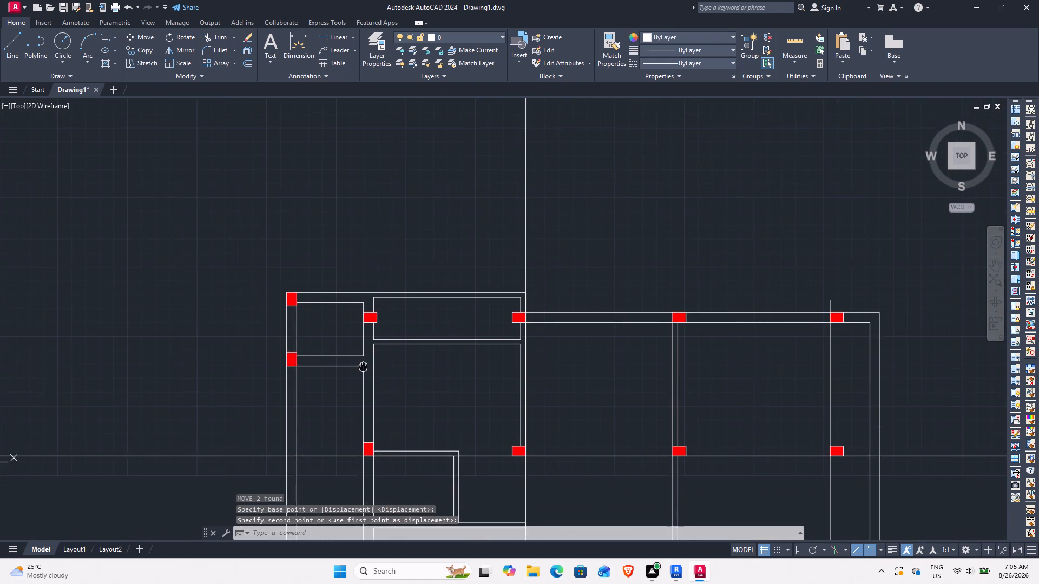
middle_click_drag(363, 366, 396, 389)
middle_click_drag(463, 463, 462, 369)
middle_click_drag(453, 433, 444, 378)
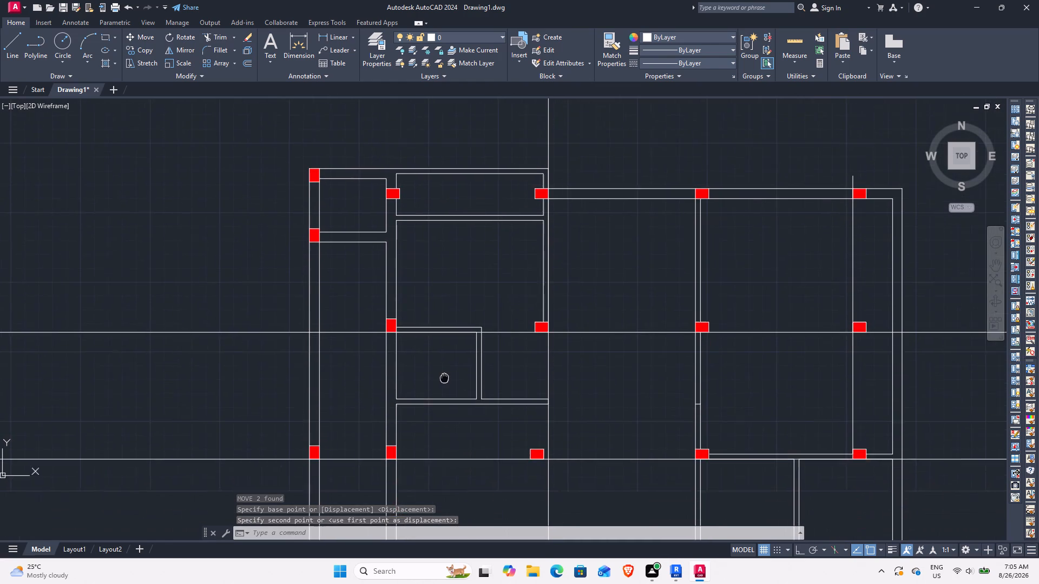
middle_click_drag(444, 378, 444, 365)
scroll(549, 413, "down", 2)
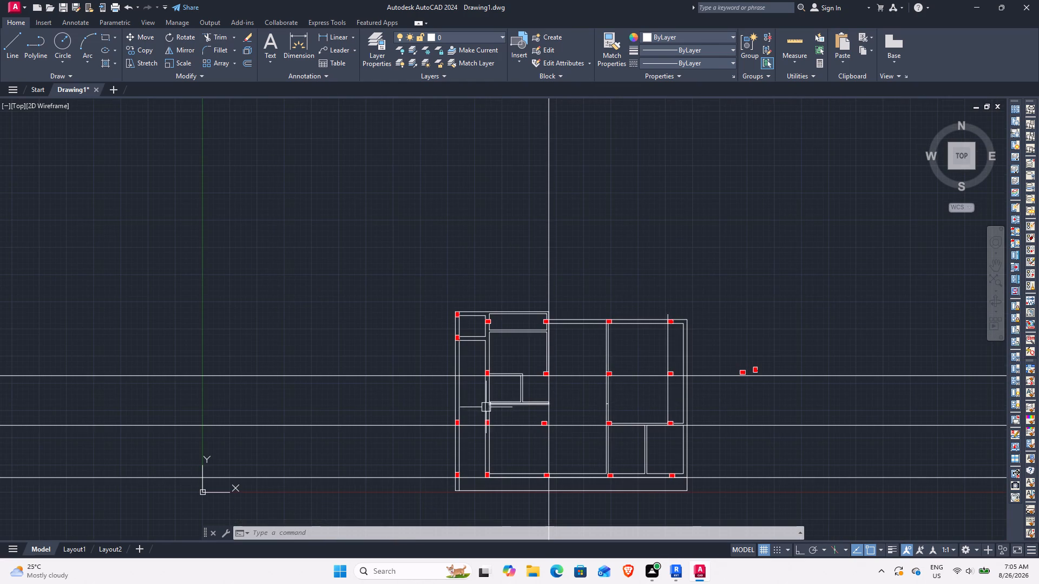
scroll(515, 479, "up", 2)
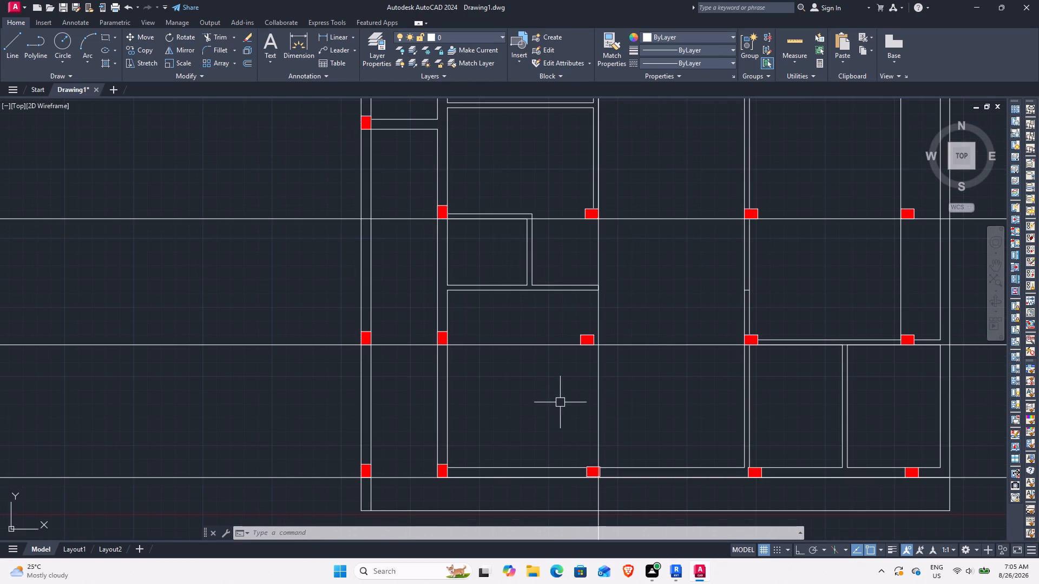
scroll(560, 402, "up", 1)
middle_click_drag(560, 402, 484, 393)
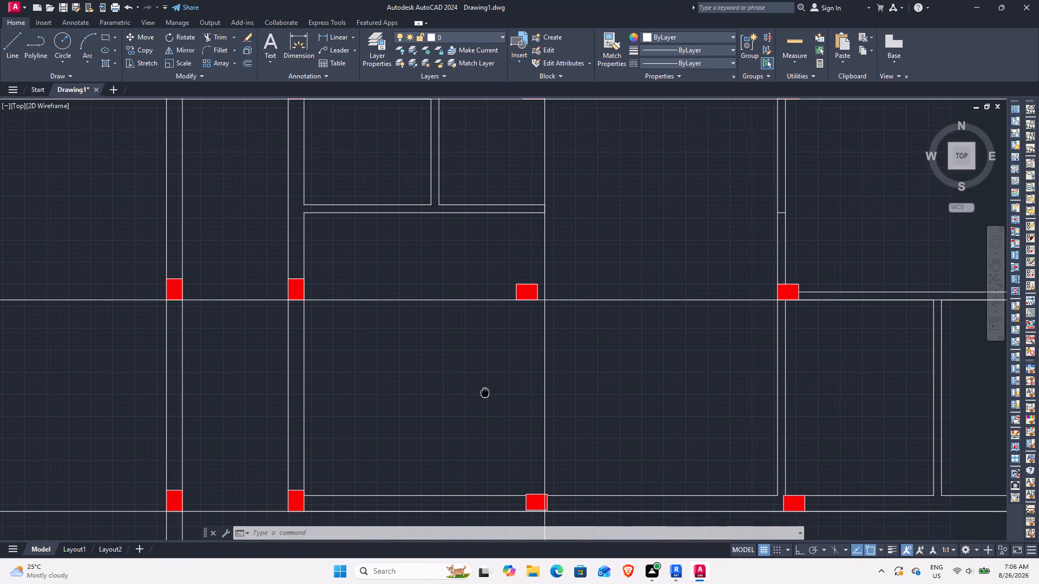
middle_click_drag(484, 393, 445, 464)
scroll(510, 340, "up", 2)
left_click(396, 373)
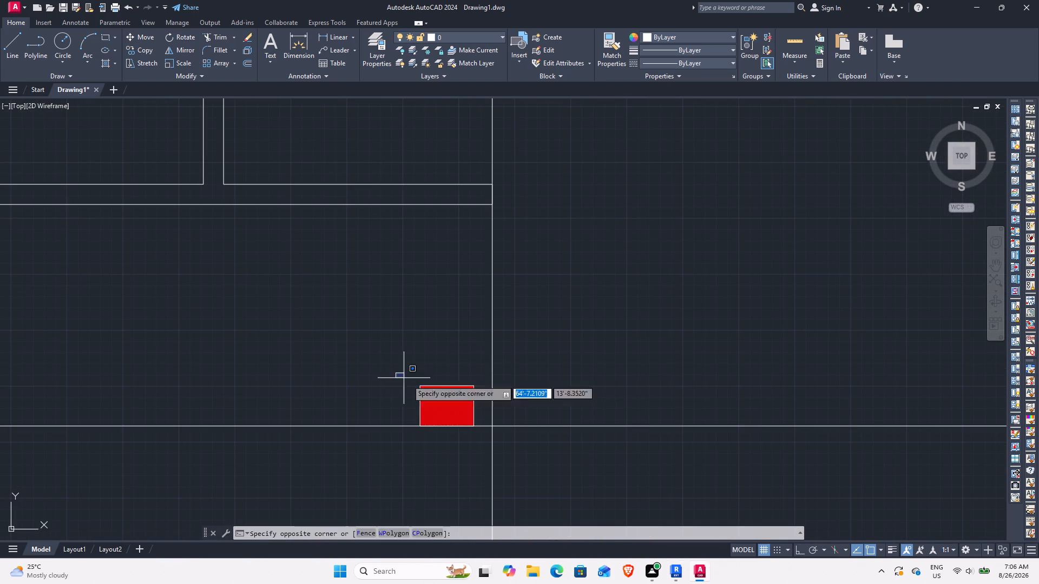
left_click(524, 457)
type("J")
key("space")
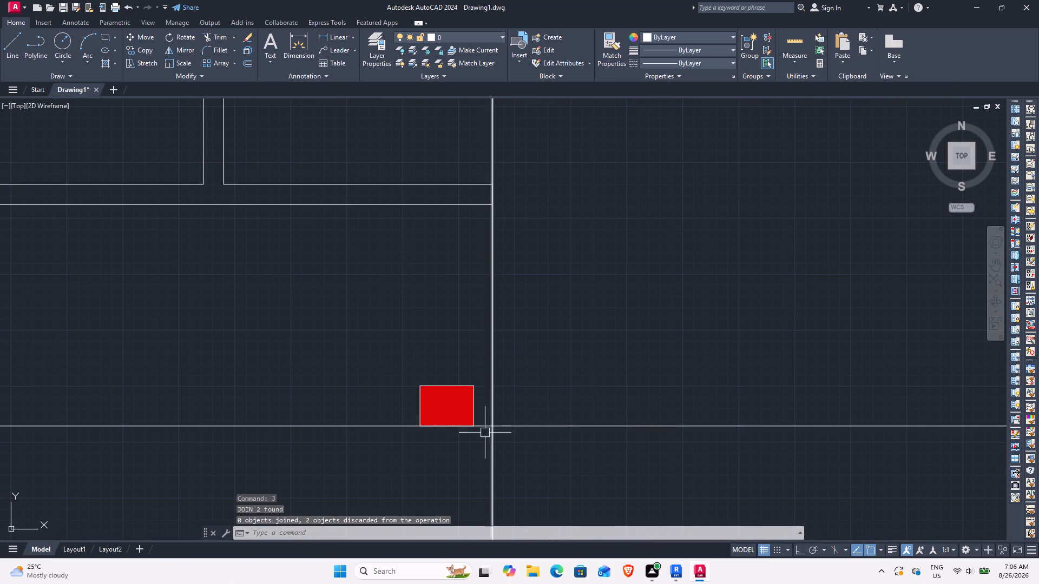
Move the central column below the small inner room right so its lower-right corner meets the vertical and horizontal construction lines' intersection.
left_click(372, 362)
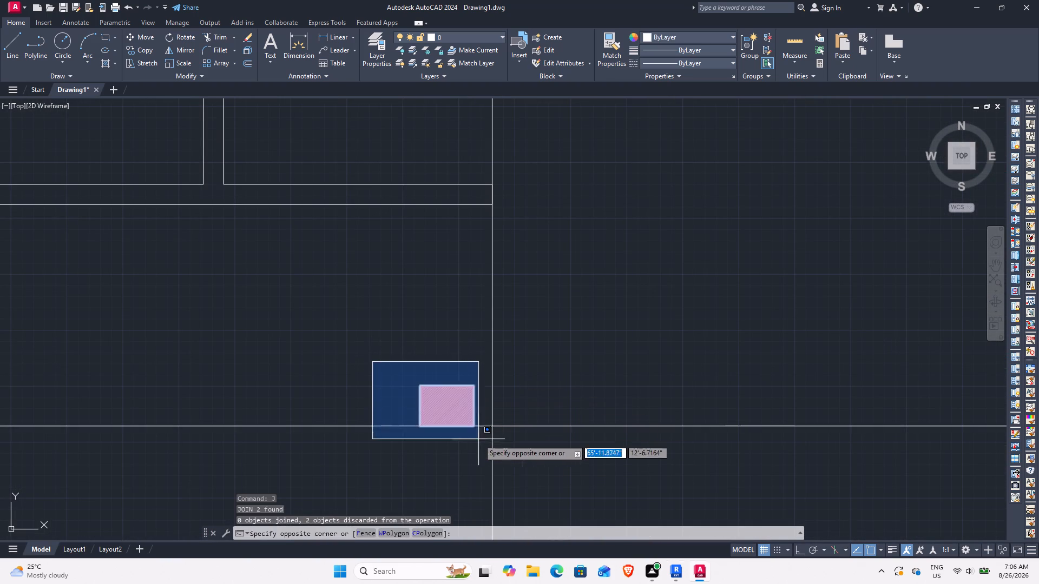
left_click(484, 440)
type("M")
key("space")
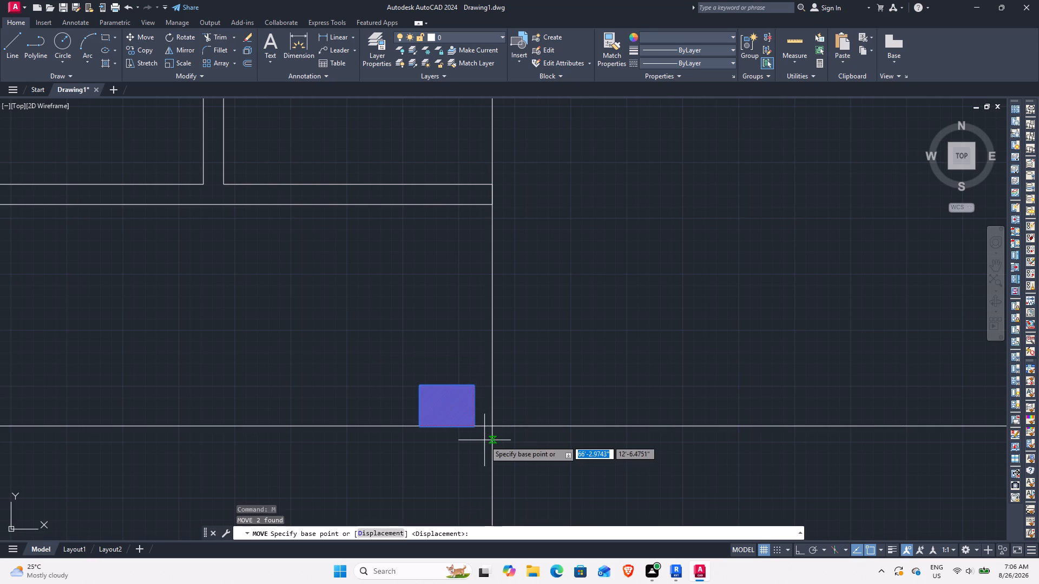
left_click(474, 426)
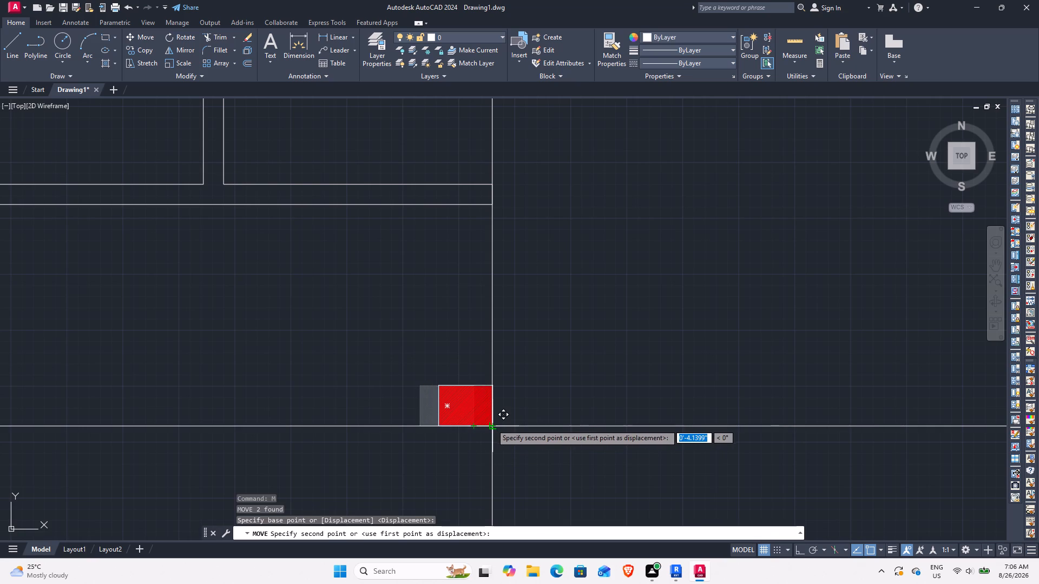
left_click(491, 424)
scroll(525, 446, "down", 2)
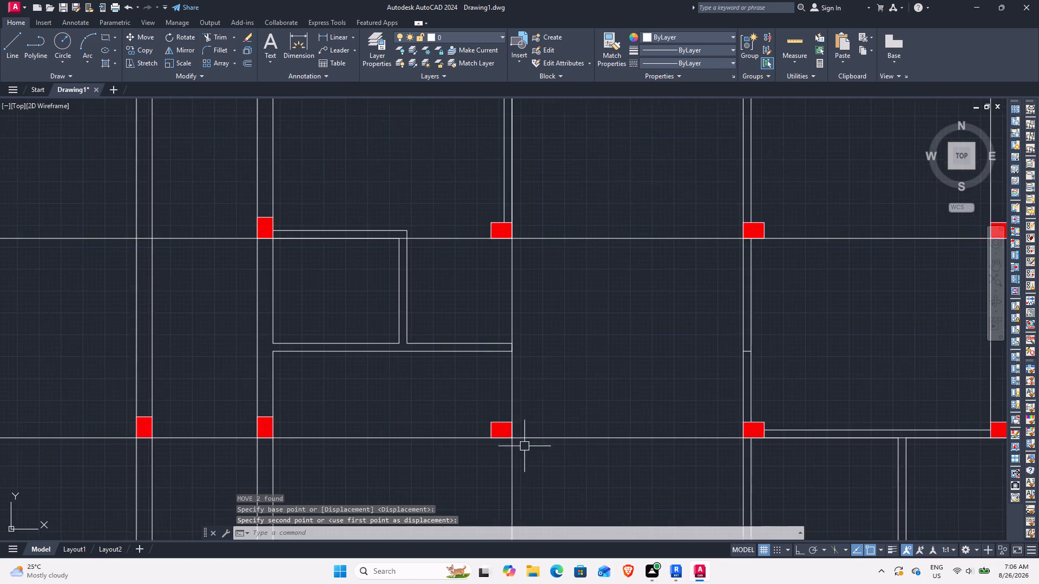
Move the central column on the bottom wall so its lower-right corner meets the vertical and lowest horizontal construction lines' intersection.
middle_click_drag(524, 443, 509, 307)
left_click(486, 505)
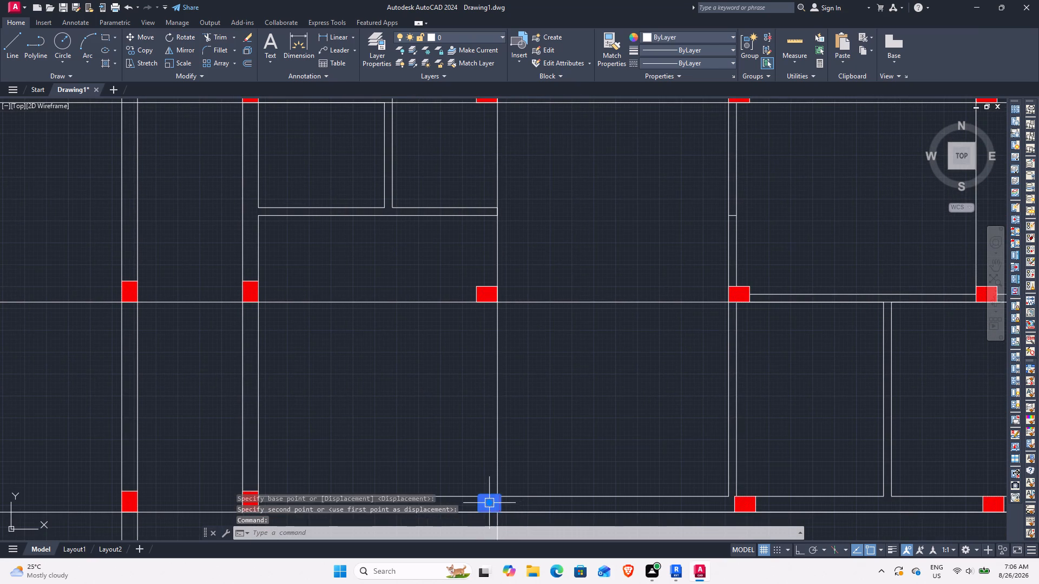
middle_click_drag(510, 456, 501, 390)
double_click(558, 387)
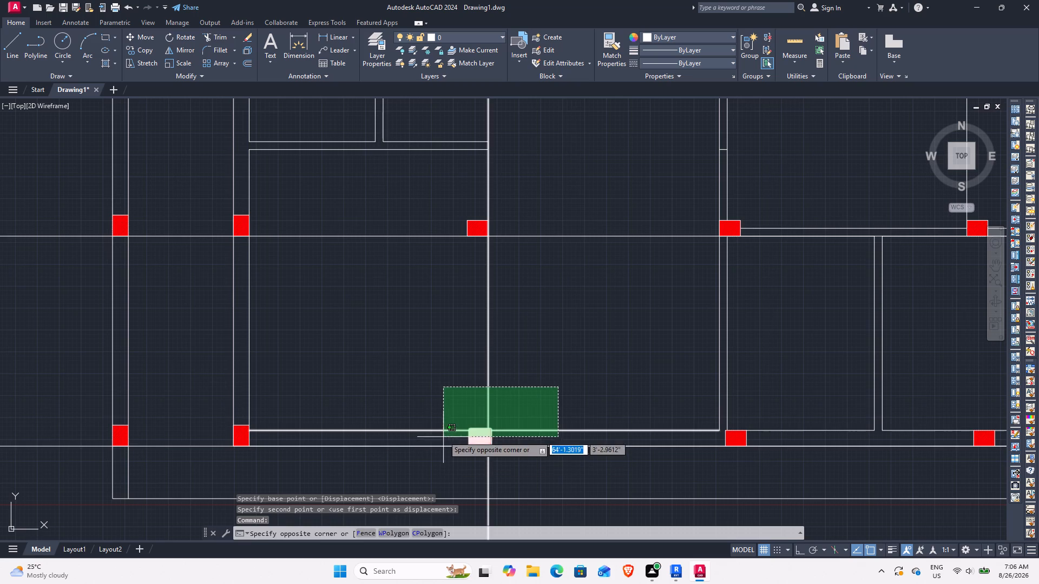
left_click(471, 399)
double_click(447, 401)
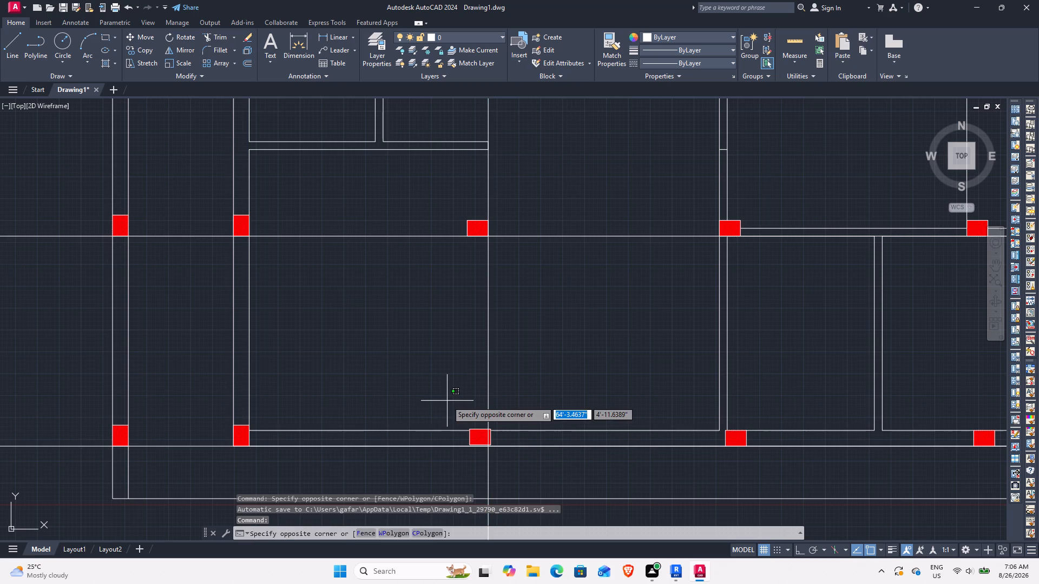
left_click(454, 414)
left_click(464, 427)
left_click(458, 412)
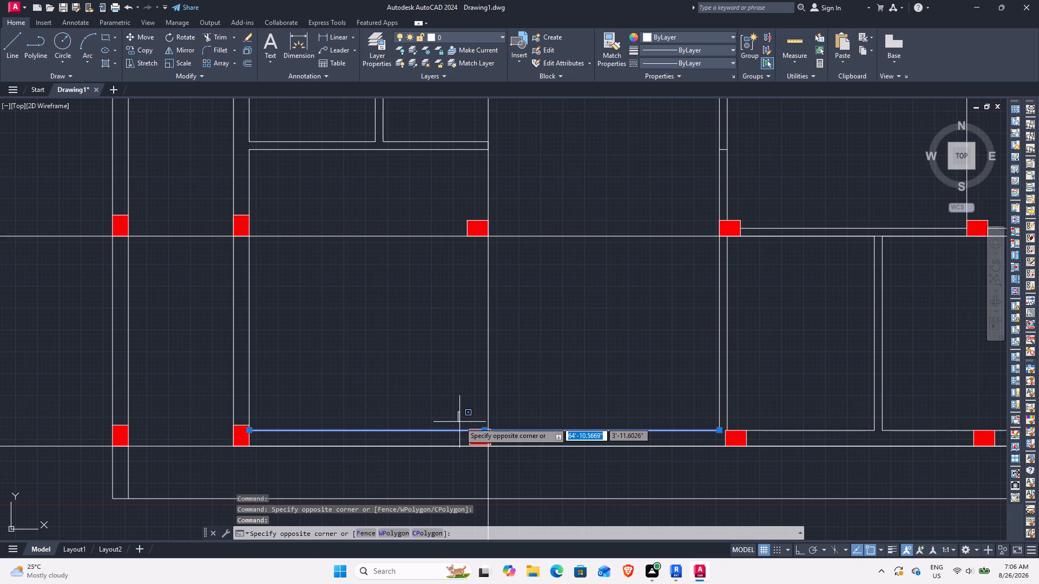
left_click(459, 422)
double_click(458, 406)
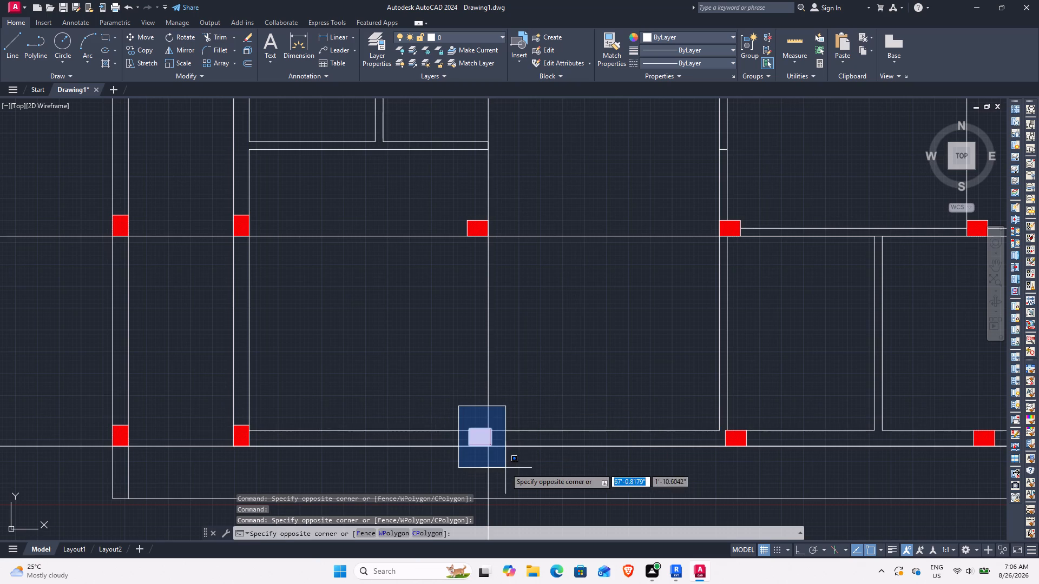
left_click(502, 455)
scroll(495, 451, "up", 3)
key("m")
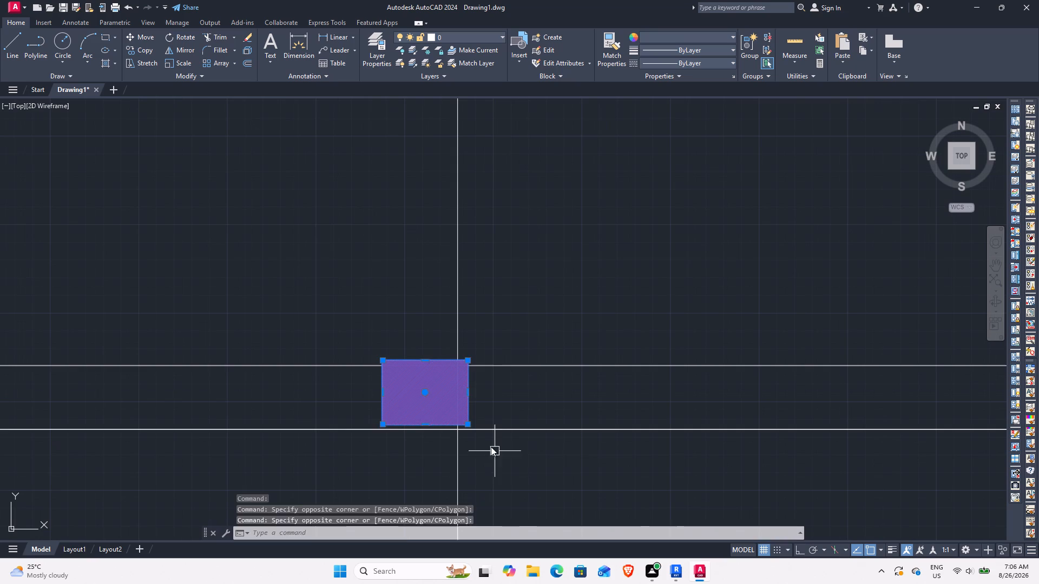
key("space")
left_click(469, 425)
left_click(457, 428)
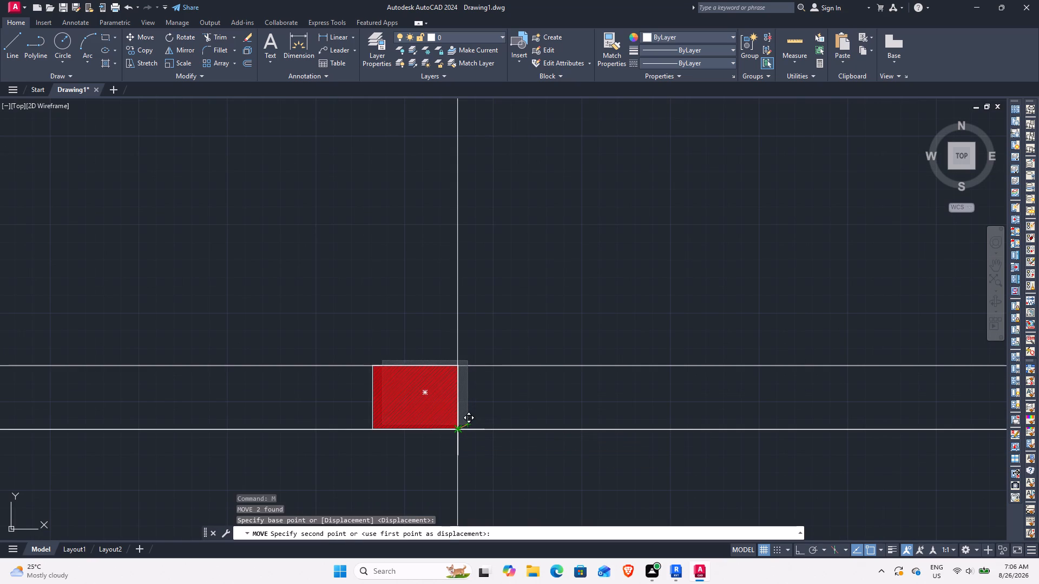
Examine the column layout across the whole plan for alignment with the walls and construction lines.
scroll(454, 337, "down", 3)
middle_click_drag(488, 308, 509, 492)
middle_click_drag(498, 406, 499, 486)
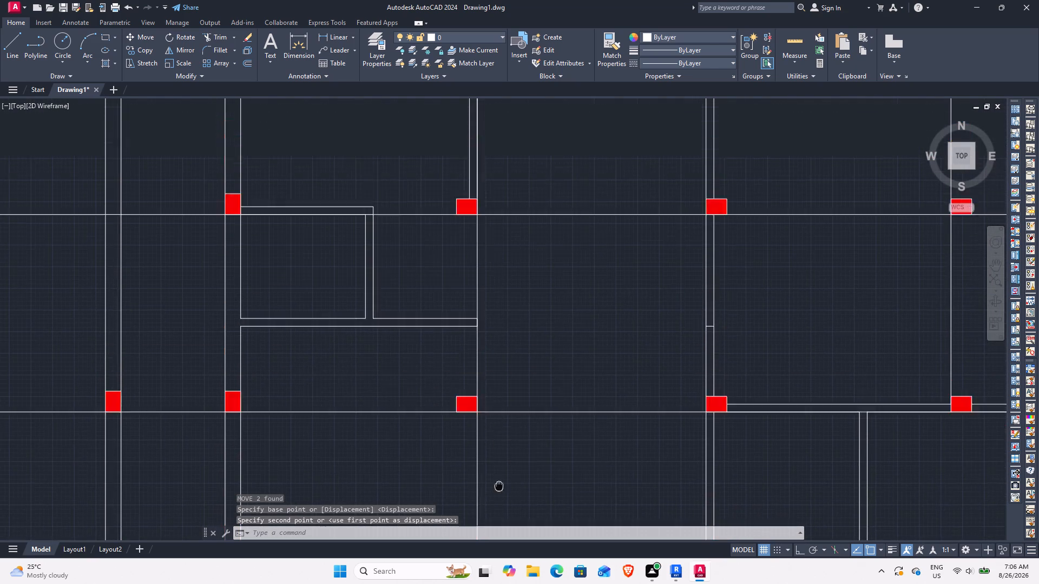
middle_click_drag(499, 486, 499, 516)
scroll(484, 368, "down", 2)
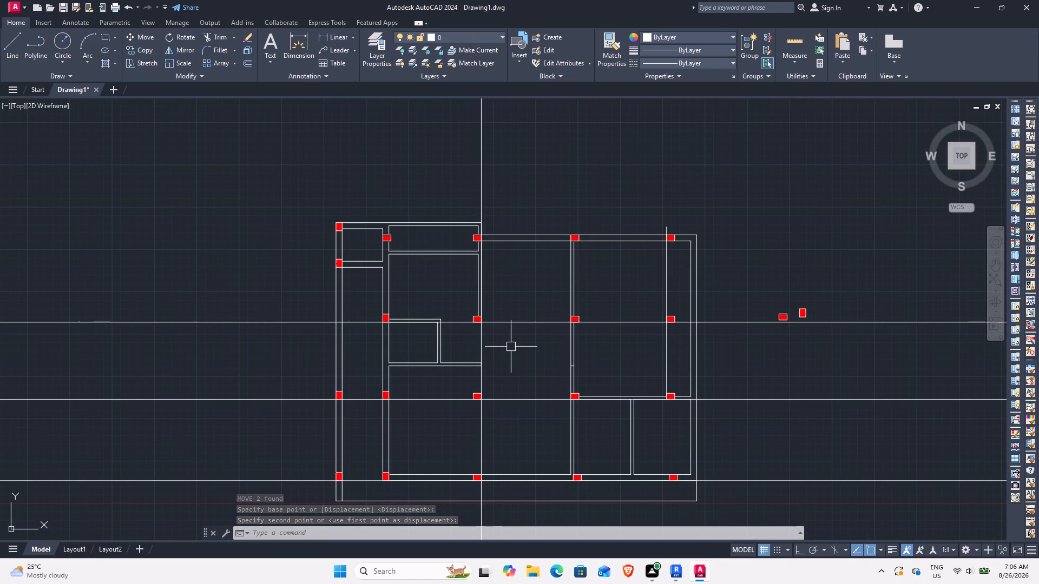
scroll(489, 213, "up", 3)
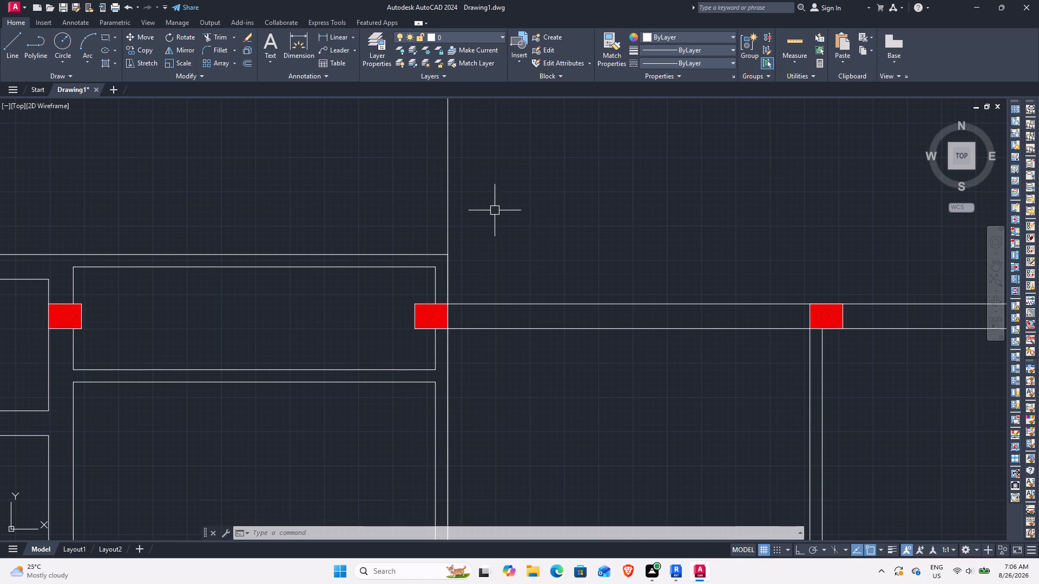
scroll(513, 256, "down", 4)
middle_click_drag(535, 313, 492, 300)
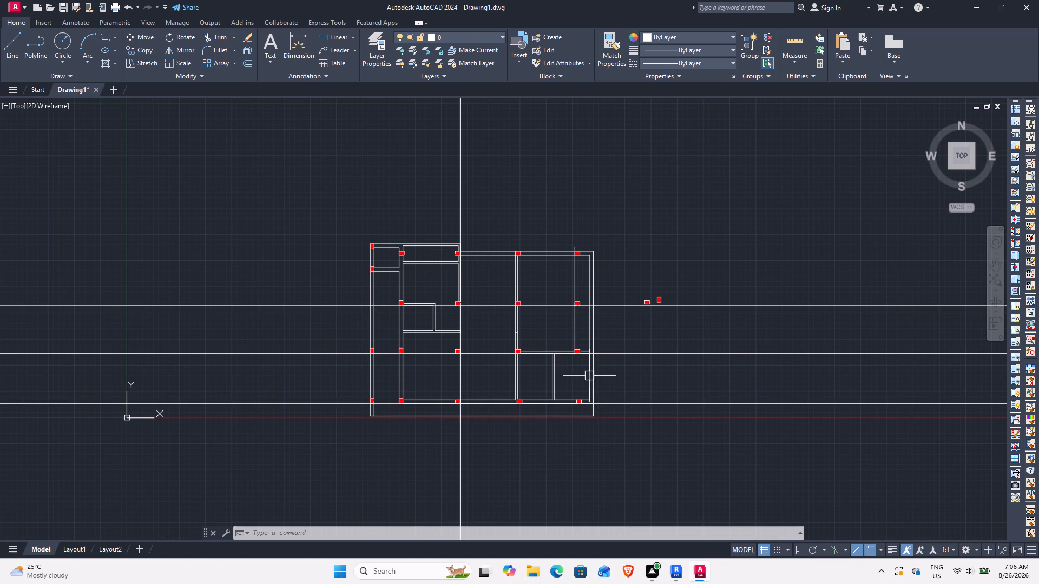
Erase the three horizontal and one vertical construction lines together with the two spare columns outside the plan.
left_click(770, 479)
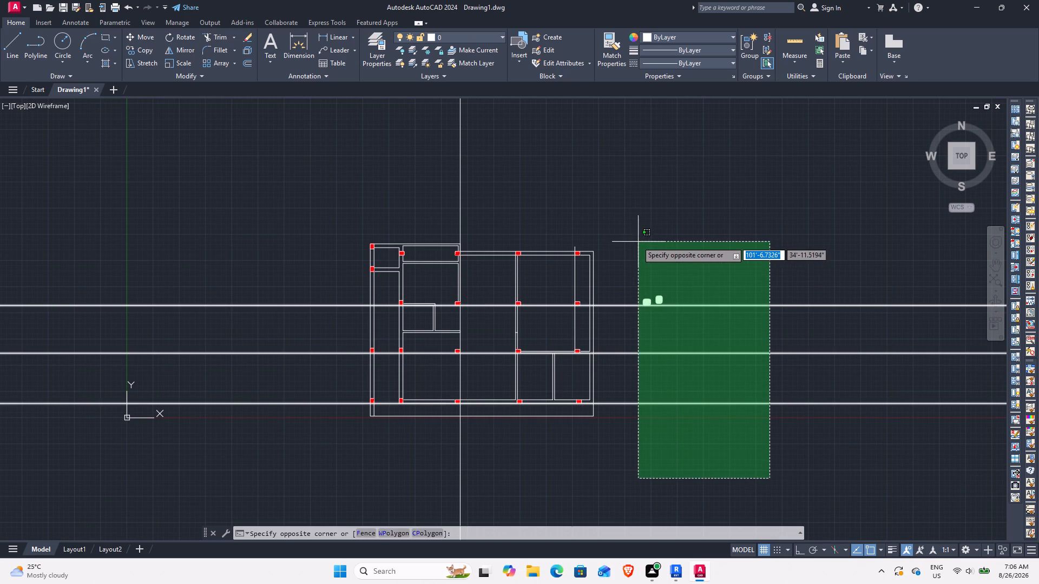
left_click(637, 241)
left_click_drag(576, 173, 534, 165)
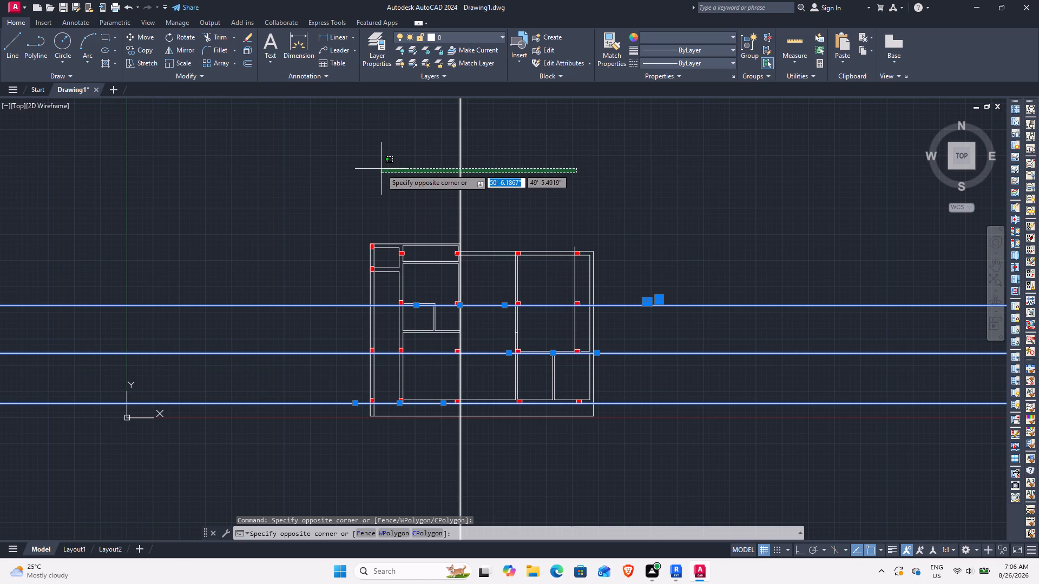
left_click(381, 169)
right_click(381, 169)
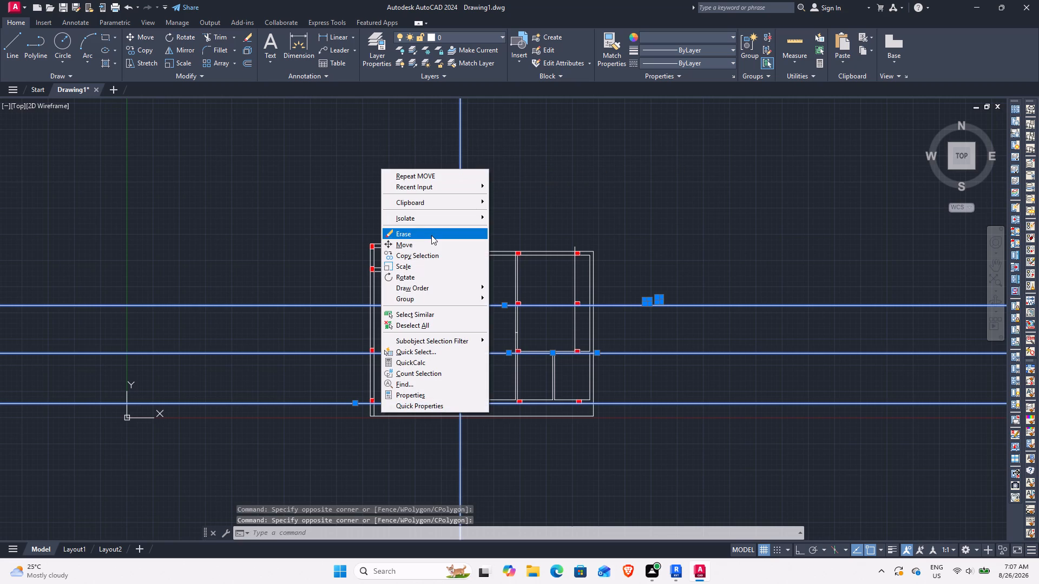
left_click(692, 215)
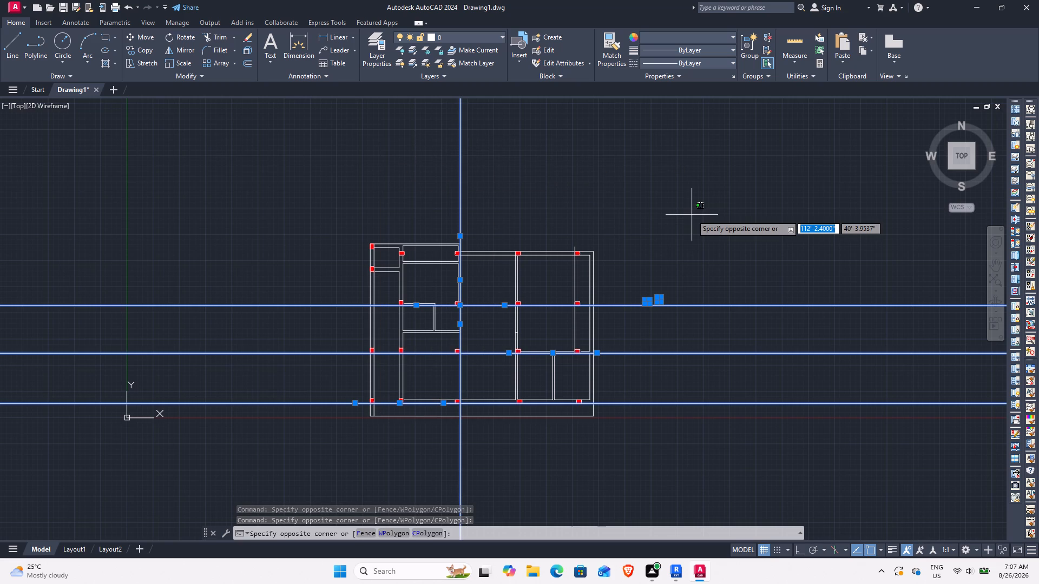
right_click(692, 215)
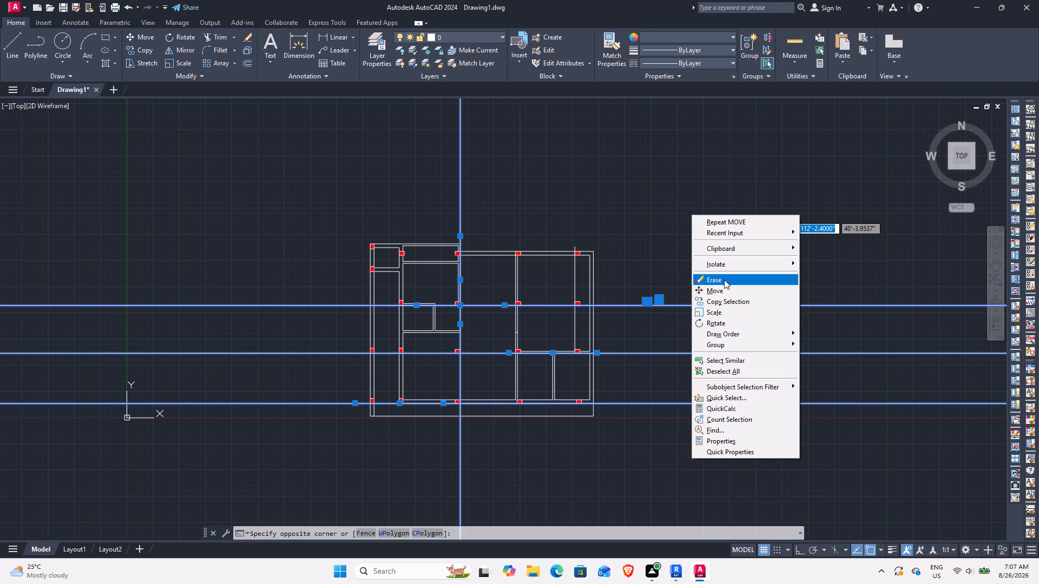
left_click(724, 280)
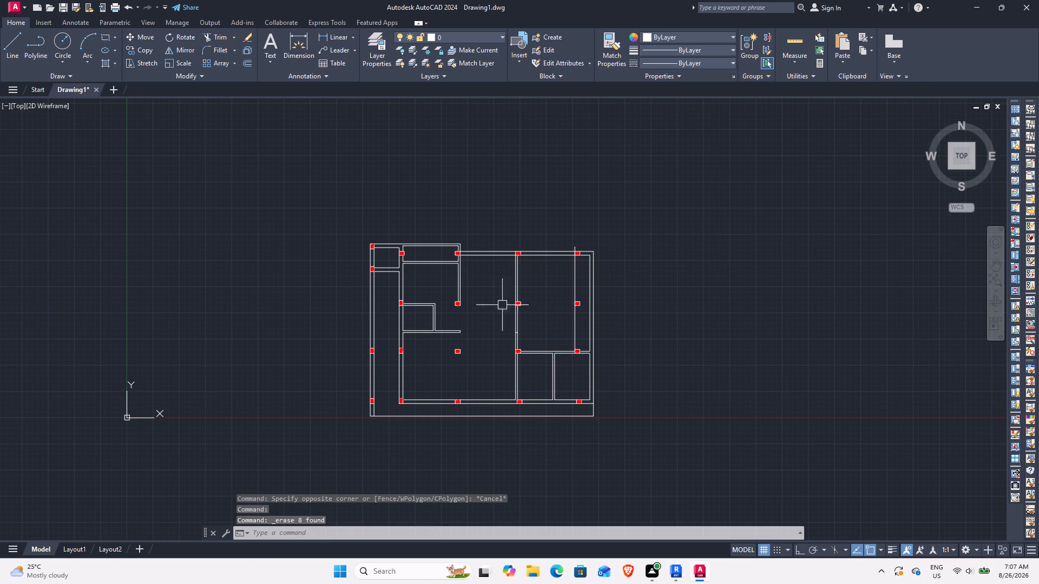
Erase the leftover vertical guide line running along the left edges of the rightmost columns.
scroll(571, 267, "up", 3)
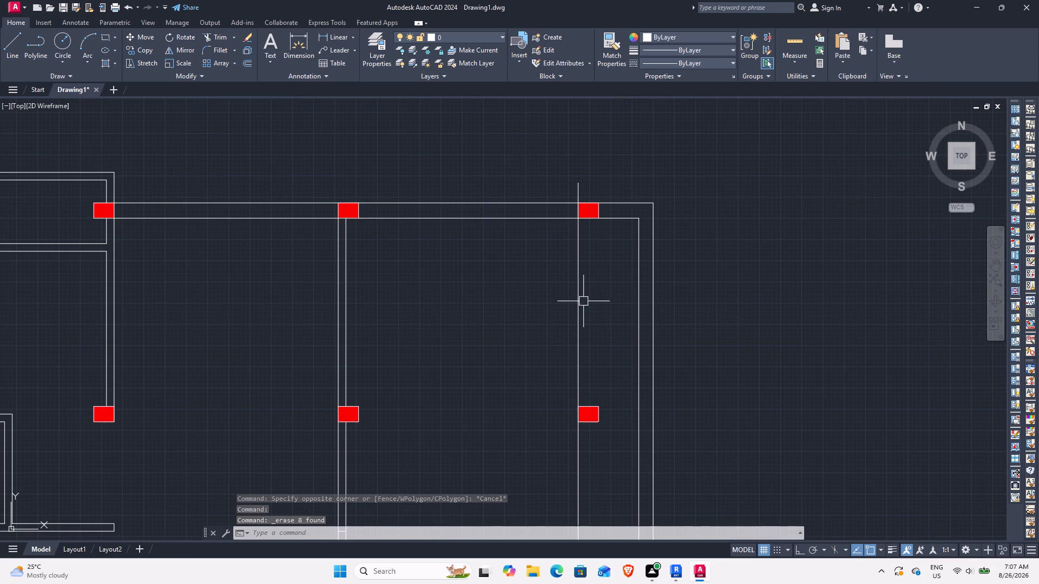
left_click(575, 309)
right_click(575, 309)
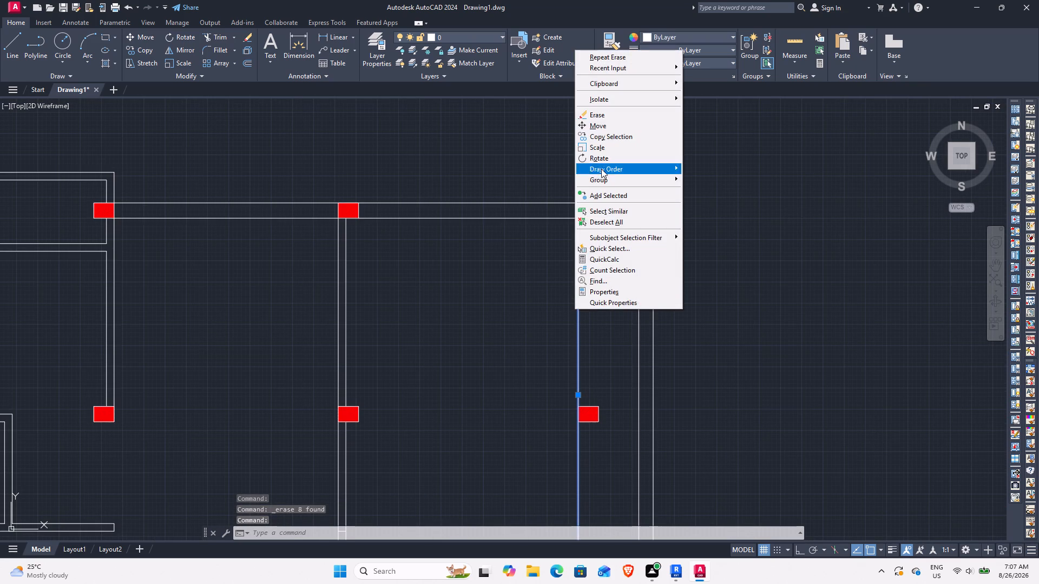
left_click(616, 112)
Examine the plan's walls and column positions without the construction lines.
scroll(488, 298, "down", 2)
middle_click_drag(465, 350, 574, 280)
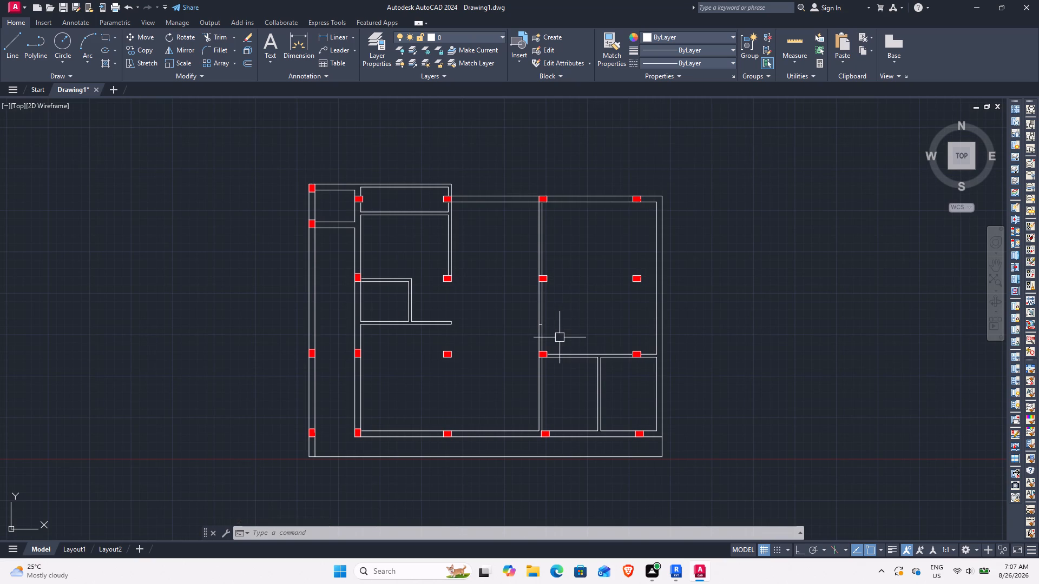
middle_click_drag(426, 326, 430, 315)
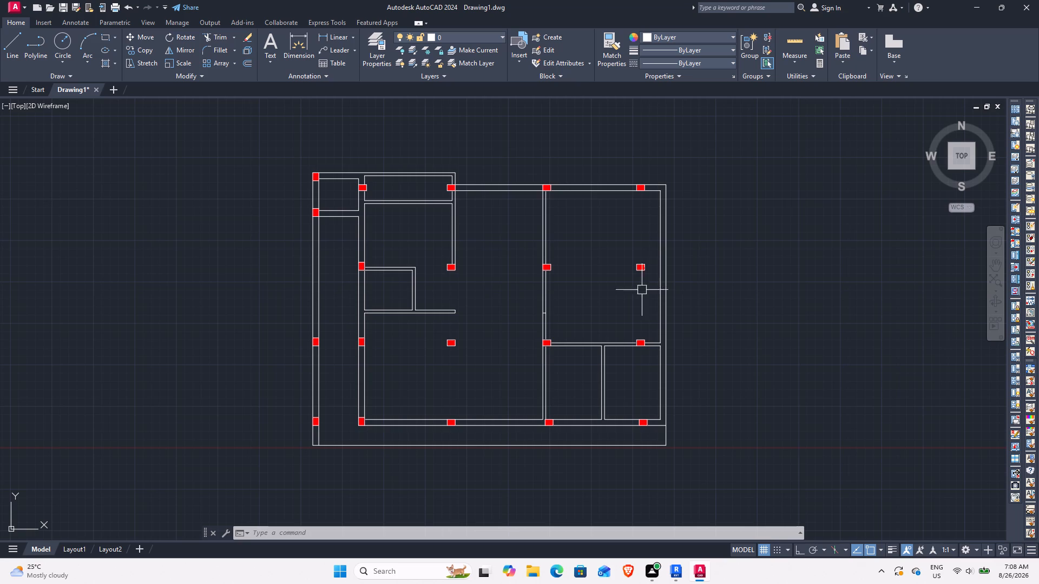
scroll(462, 302, "up", 1)
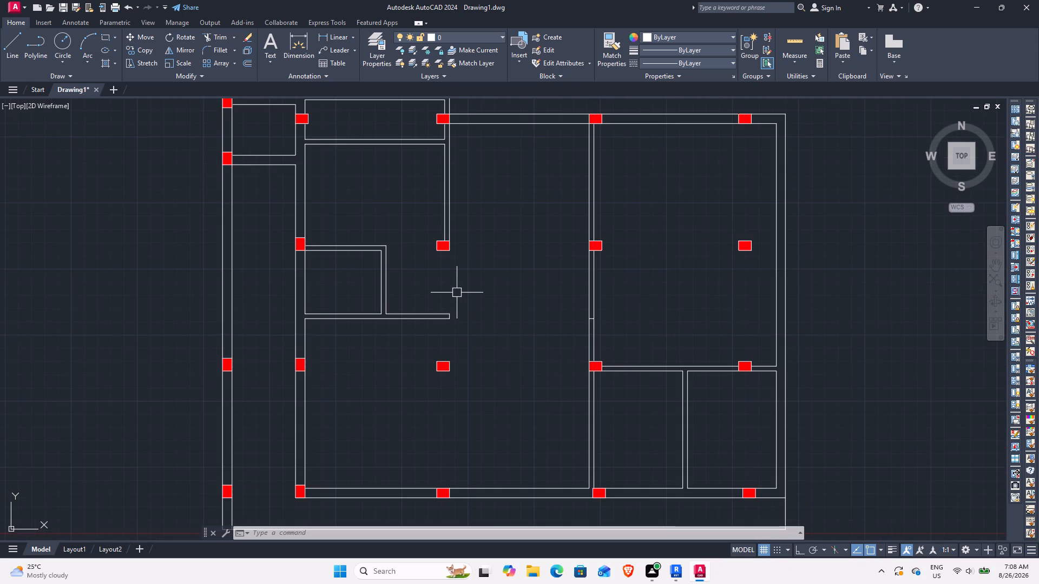
middle_click_drag(455, 288, 474, 248)
scroll(474, 247, "down", 1)
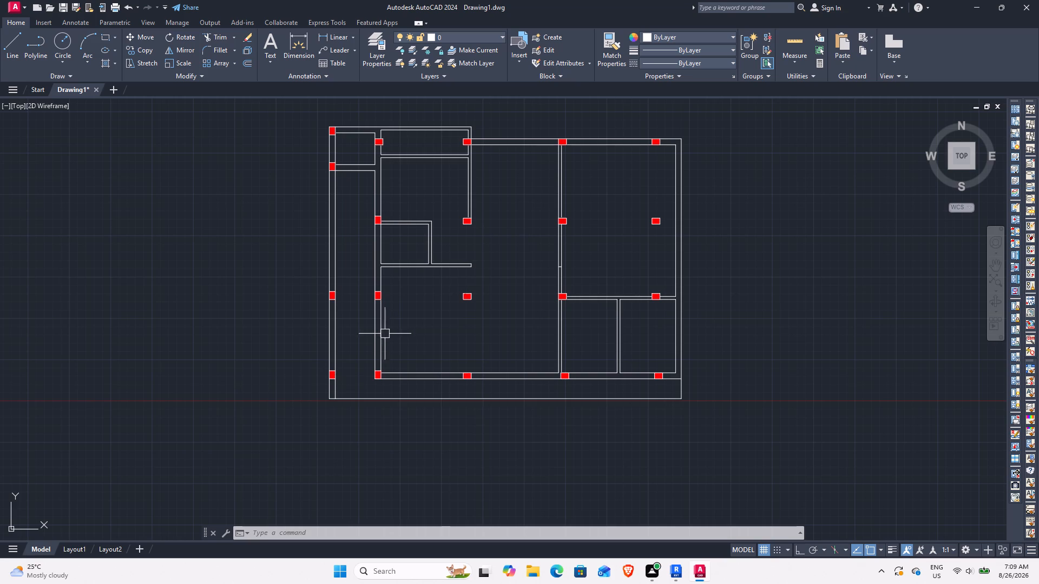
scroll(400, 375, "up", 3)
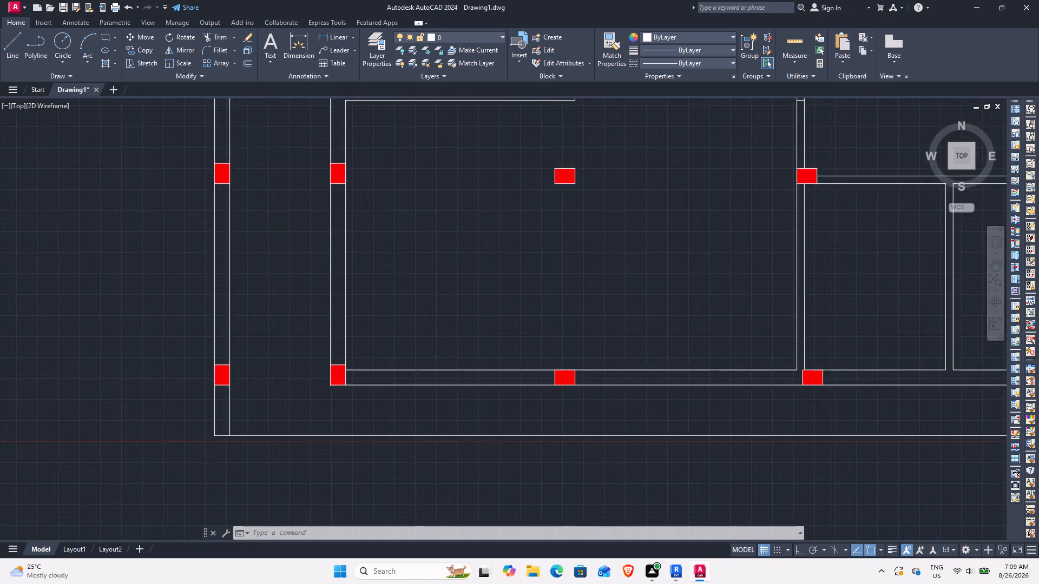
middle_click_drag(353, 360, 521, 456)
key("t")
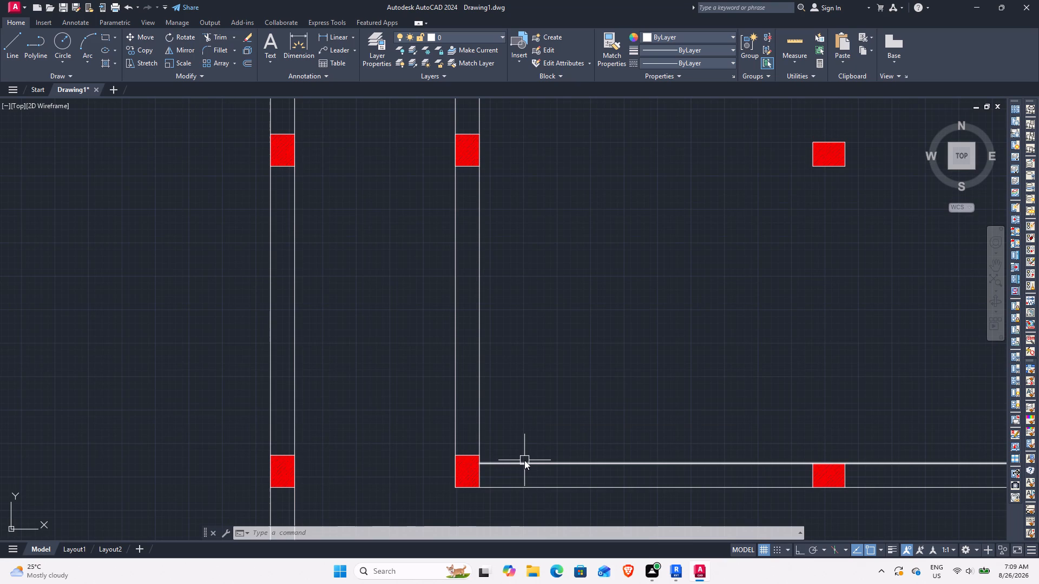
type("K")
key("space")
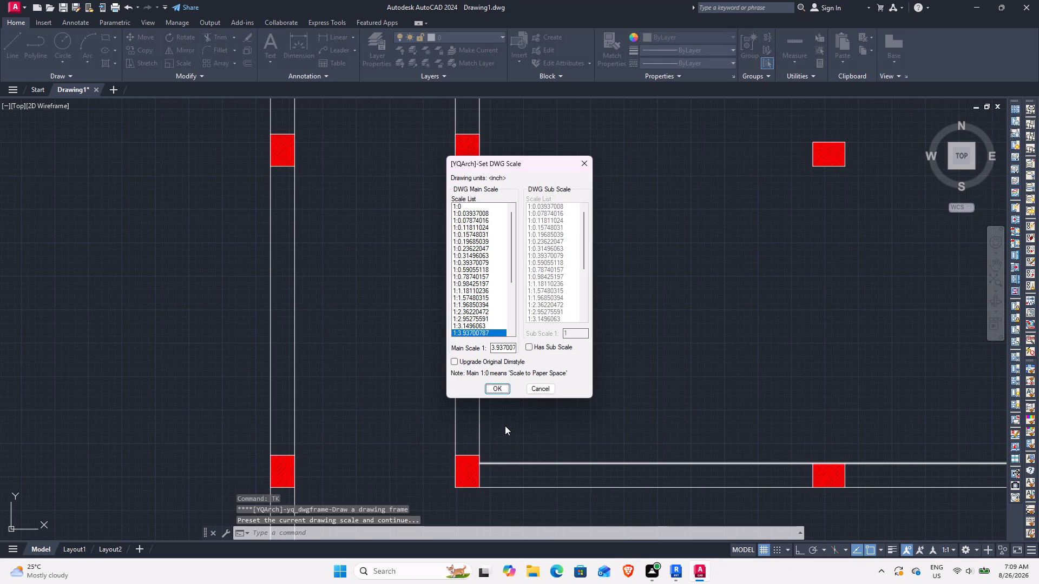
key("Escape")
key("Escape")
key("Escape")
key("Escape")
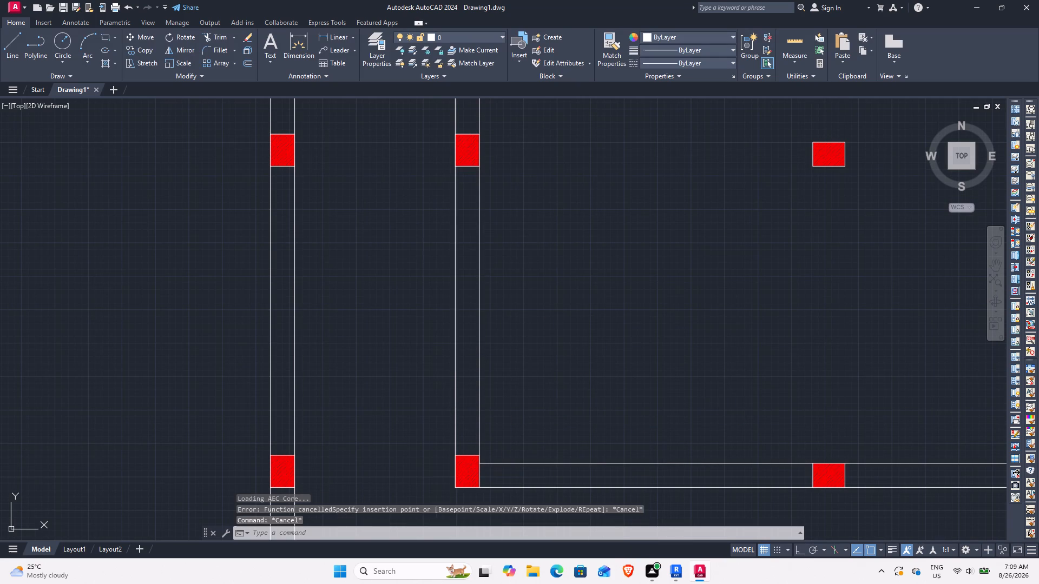
Draw a line across the inner left wall's thickness, tracked 1' above the upper-right corner of its bottom corner column.
type("L")
key("space")
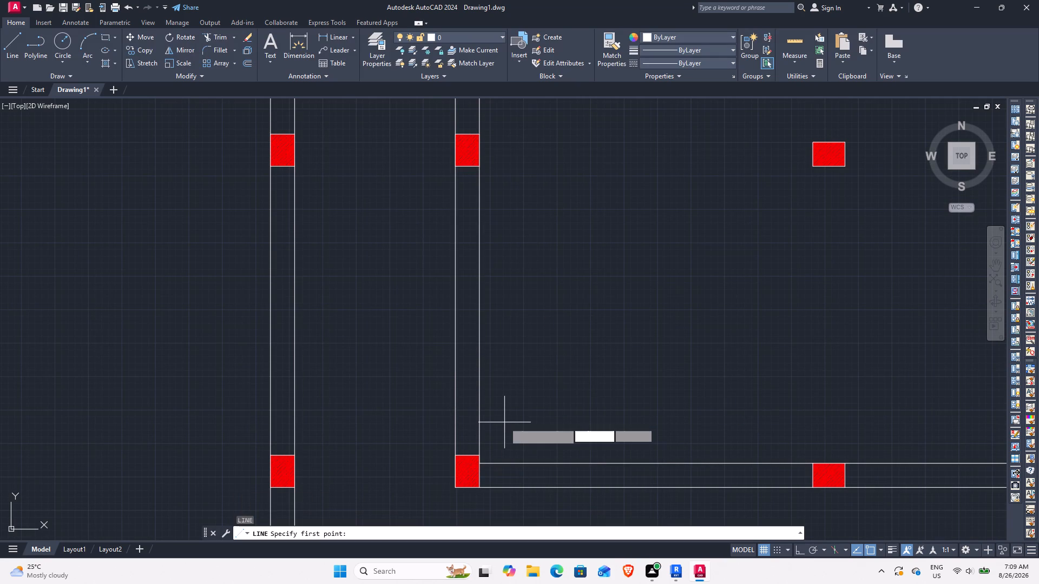
type("TK")
key("space")
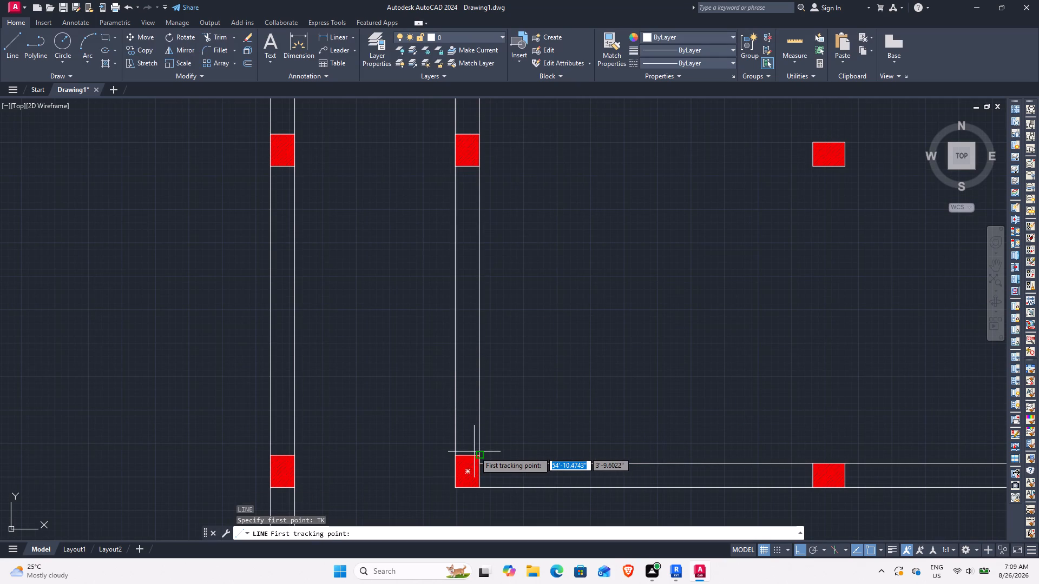
left_click(483, 458)
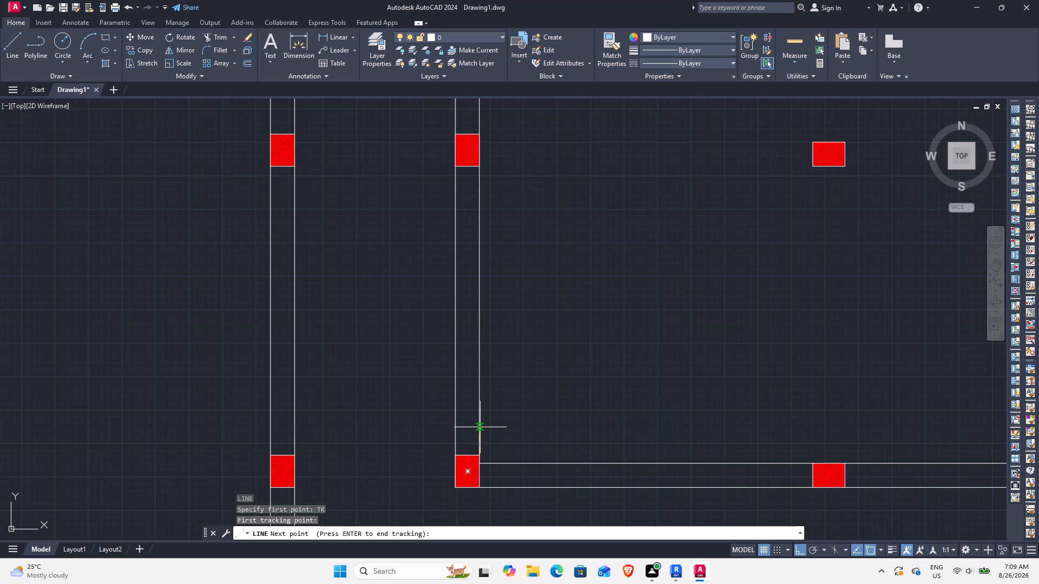
type("1'")
key("Return")
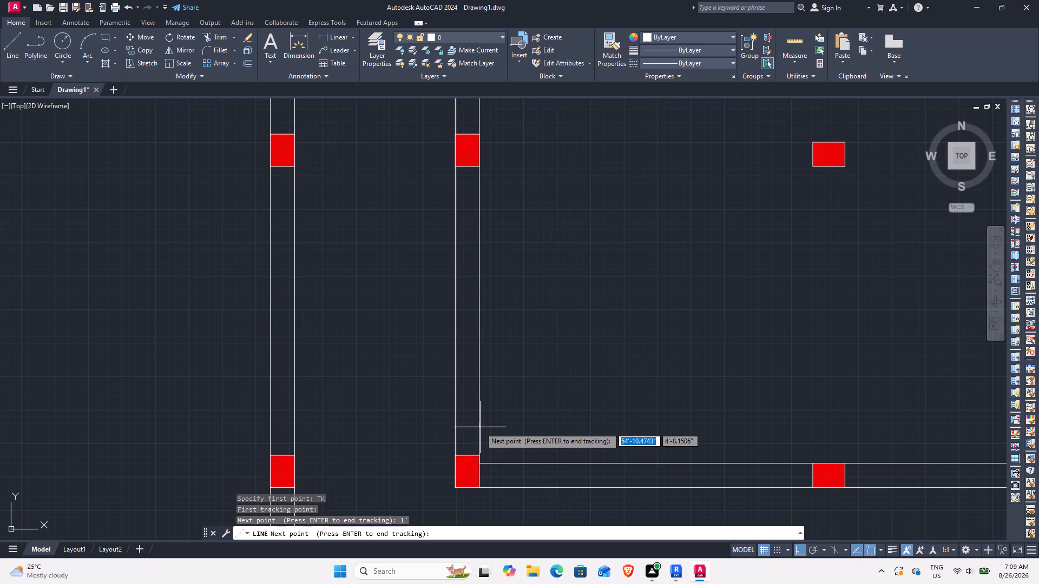
key("space")
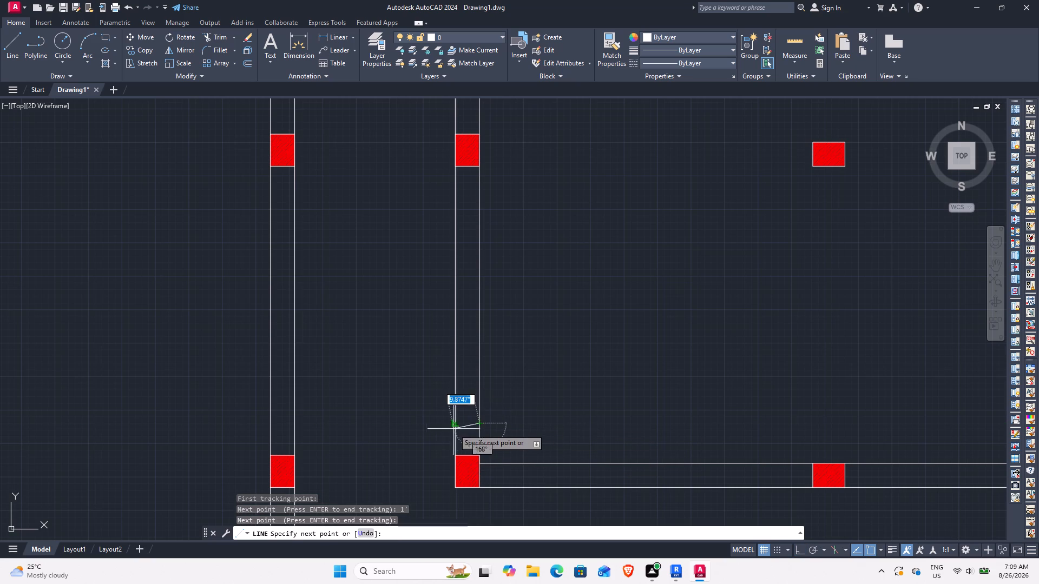
left_click(454, 423)
key("Escape")
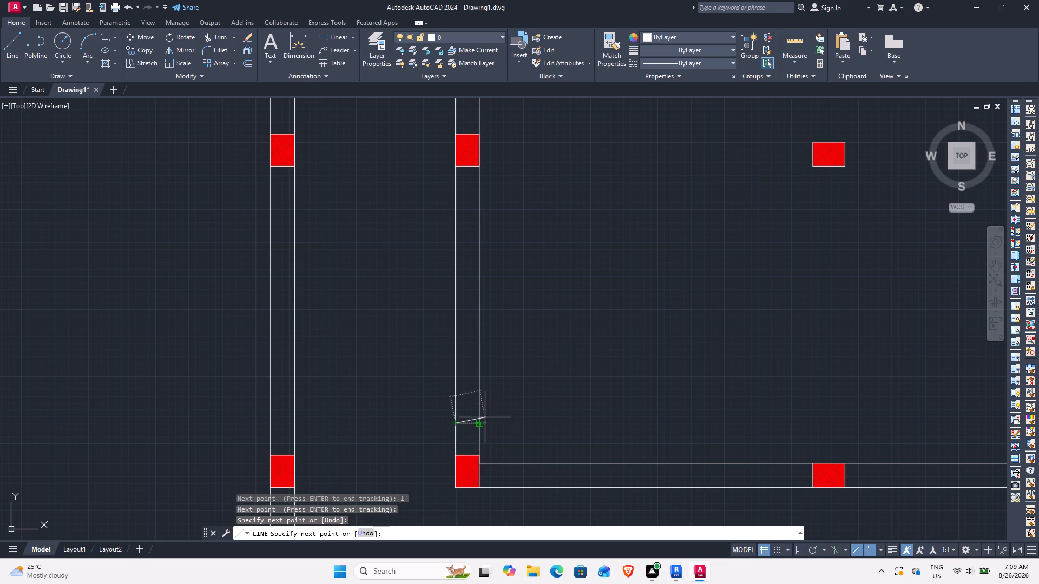
middle_click_drag(472, 394, 522, 422)
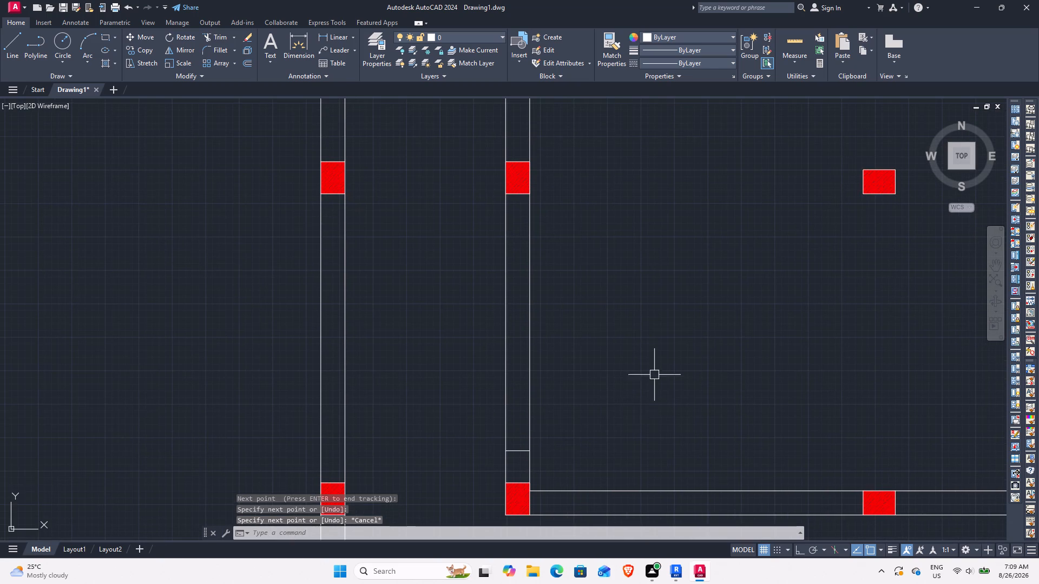
scroll(654, 368, "down", 2)
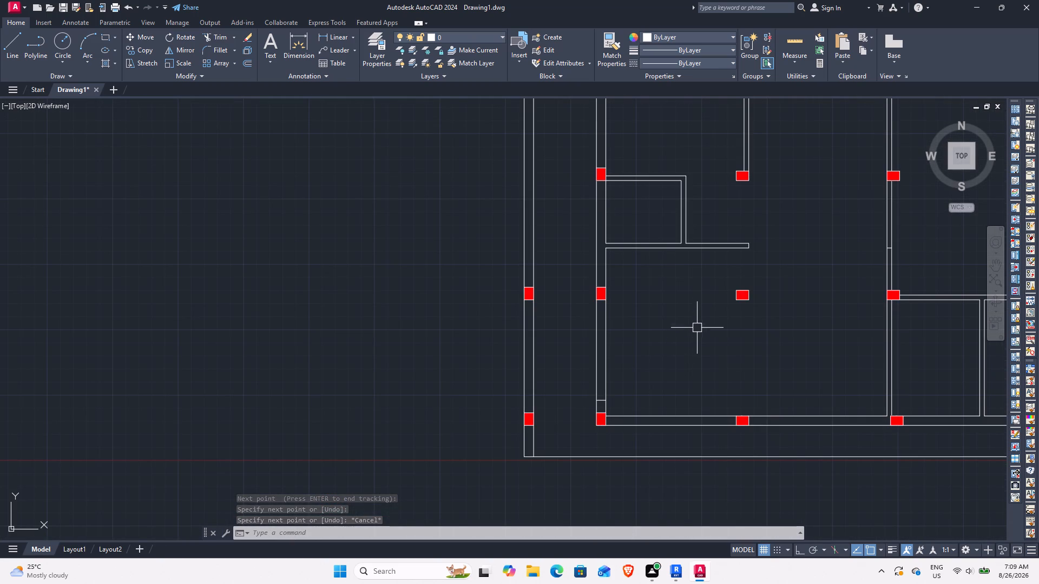
Offset the mark across the inner left wall, above its bottom corner column, 2' upward.
middle_click_drag(697, 323, 686, 358)
scroll(614, 417, "up", 1)
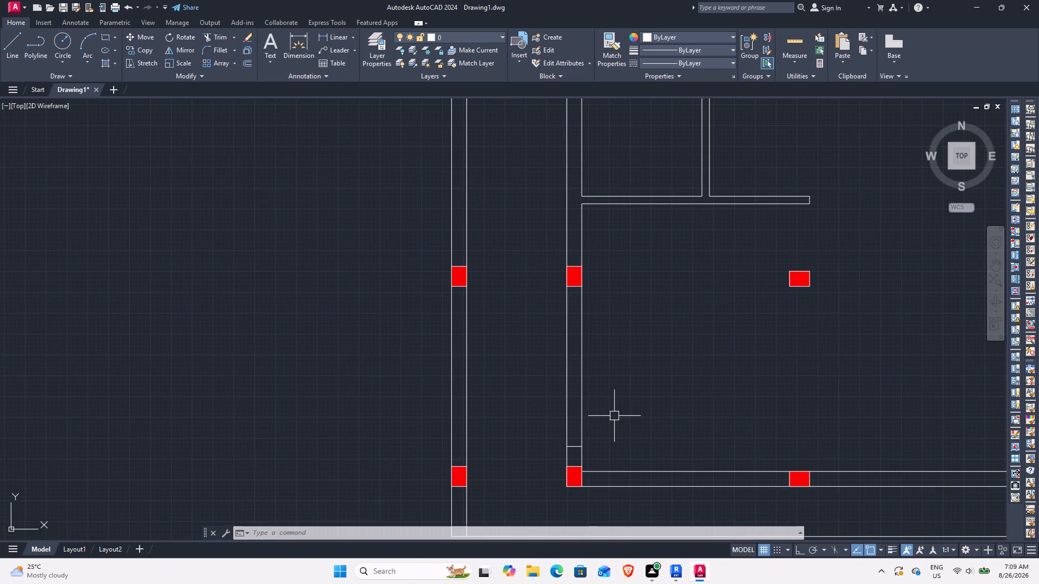
scroll(614, 387, "up", 1)
middle_click_drag(614, 384, 601, 390)
middle_click_drag(591, 408, 571, 363)
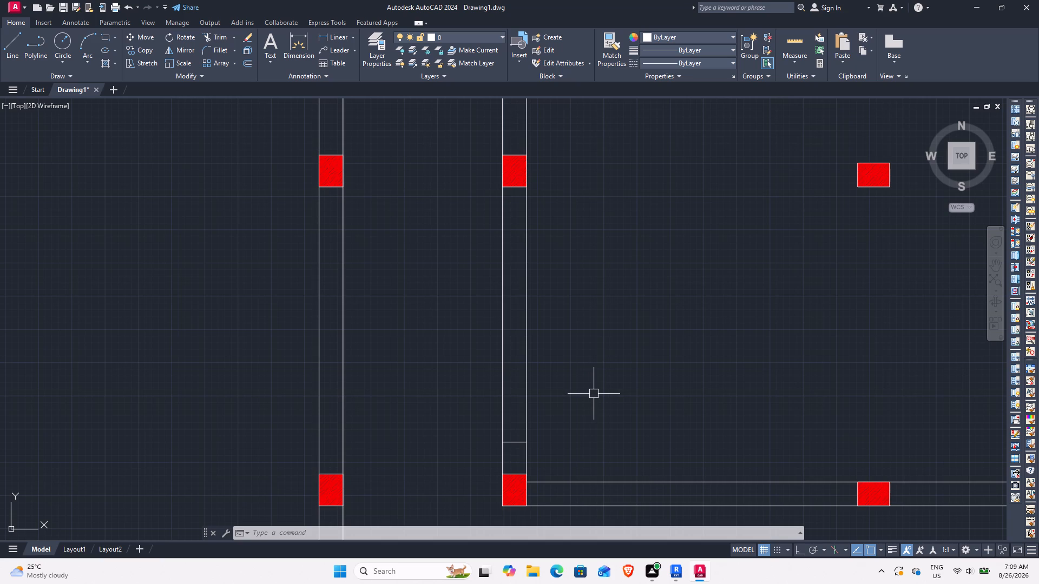
type("O")
key("space")
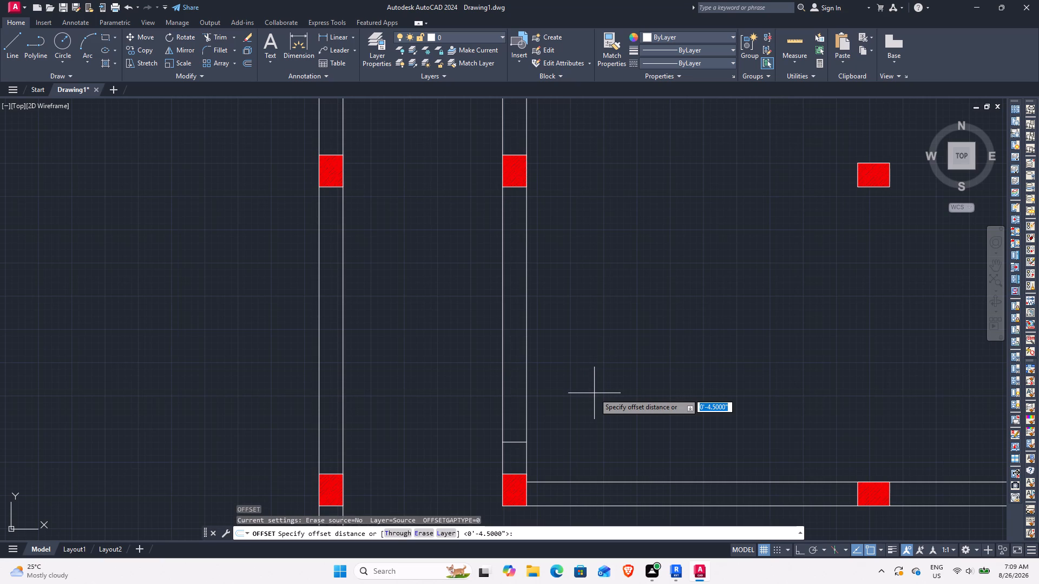
type("2'")
key("Return")
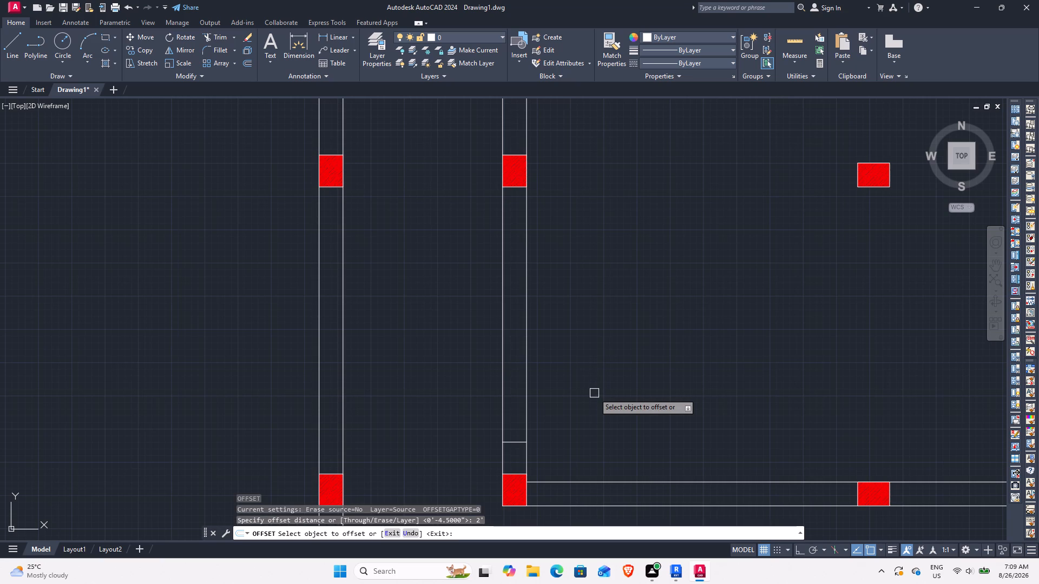
left_click(518, 446)
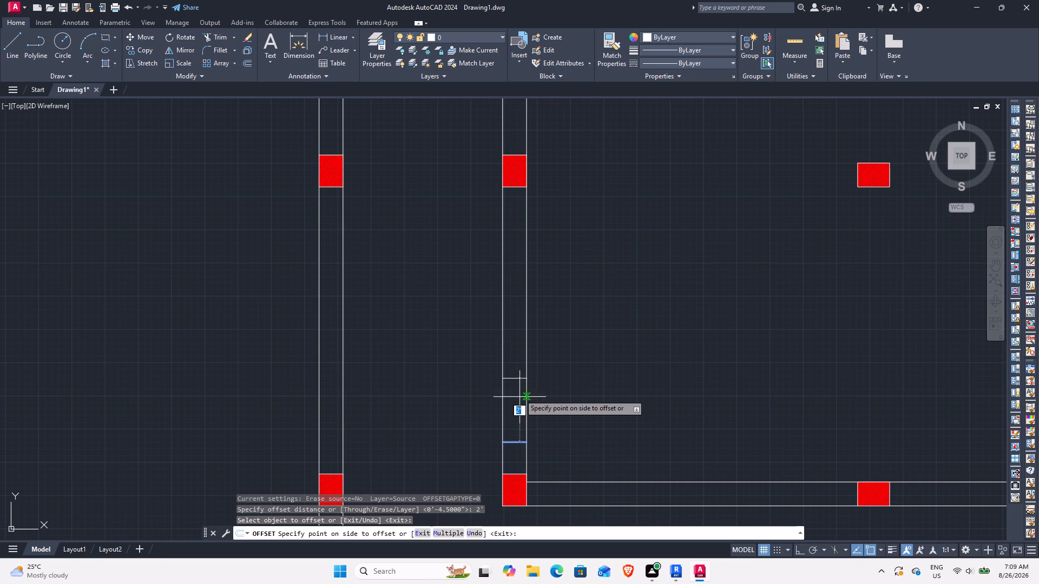
left_click(519, 389)
key("space")
Offset the upper of the two marks across the inner left wall 4' upward.
key("space")
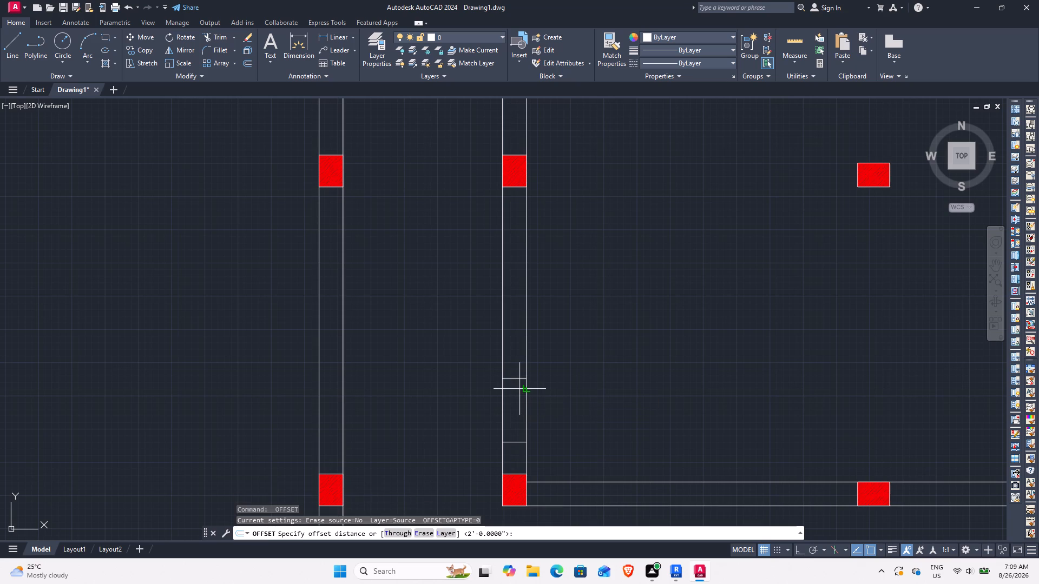
type("4'")
key("Return")
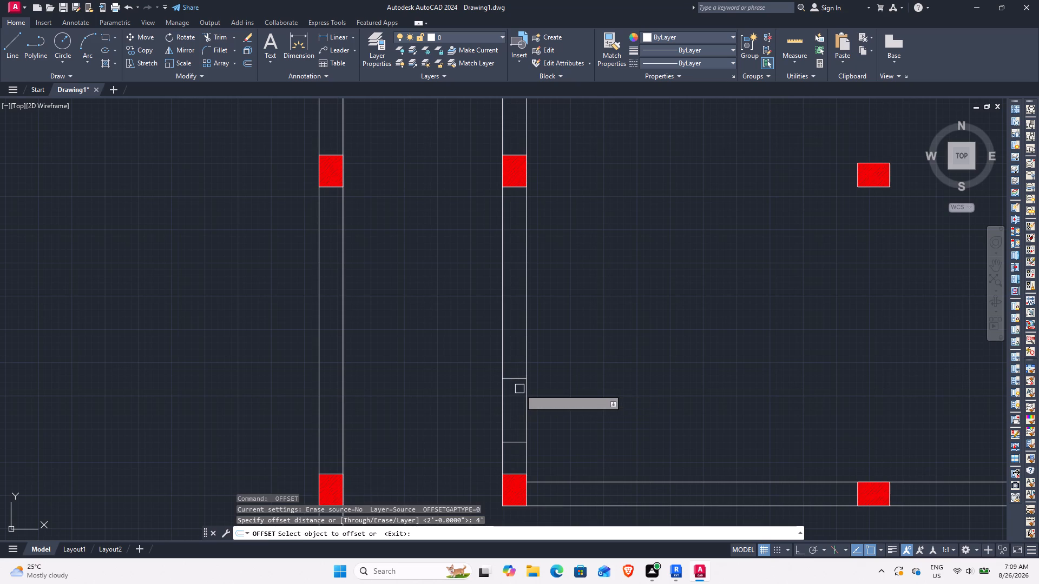
left_click(519, 379)
left_click(515, 336)
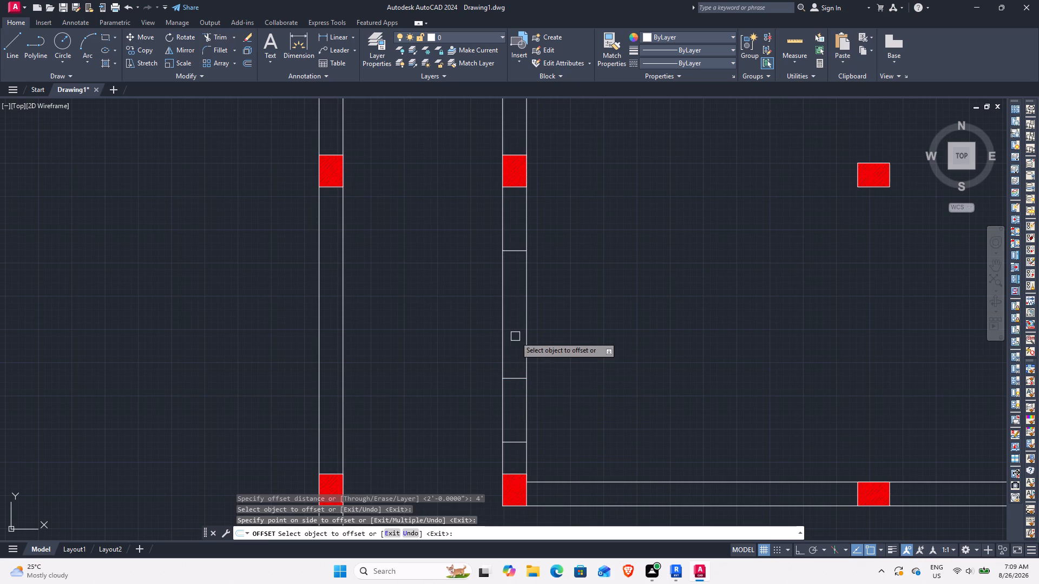
key("space")
Offset the topmost mark across the inner left wall 2' upward toward the column above.
key("space")
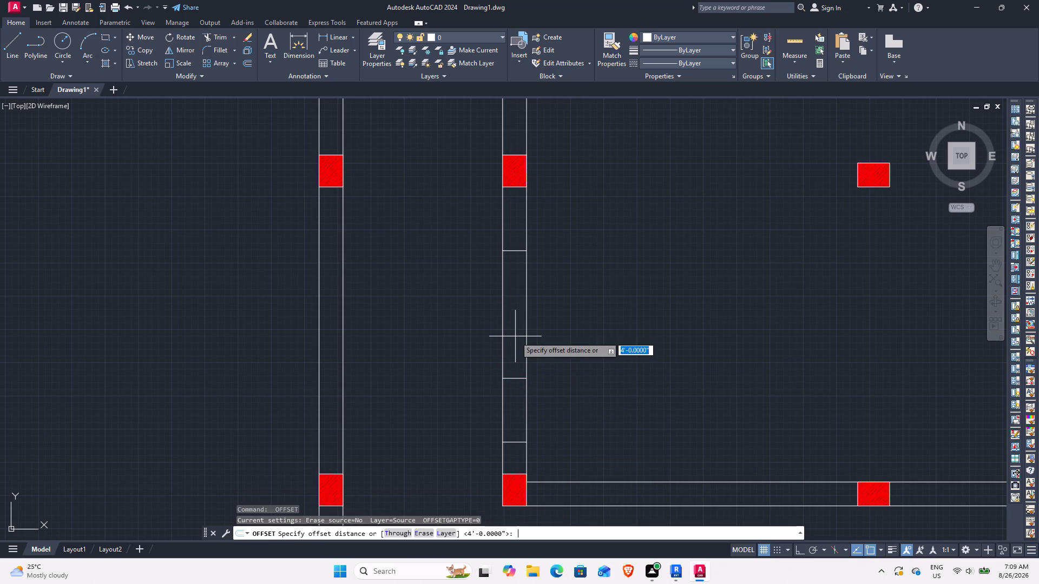
type("2'")
key("Return")
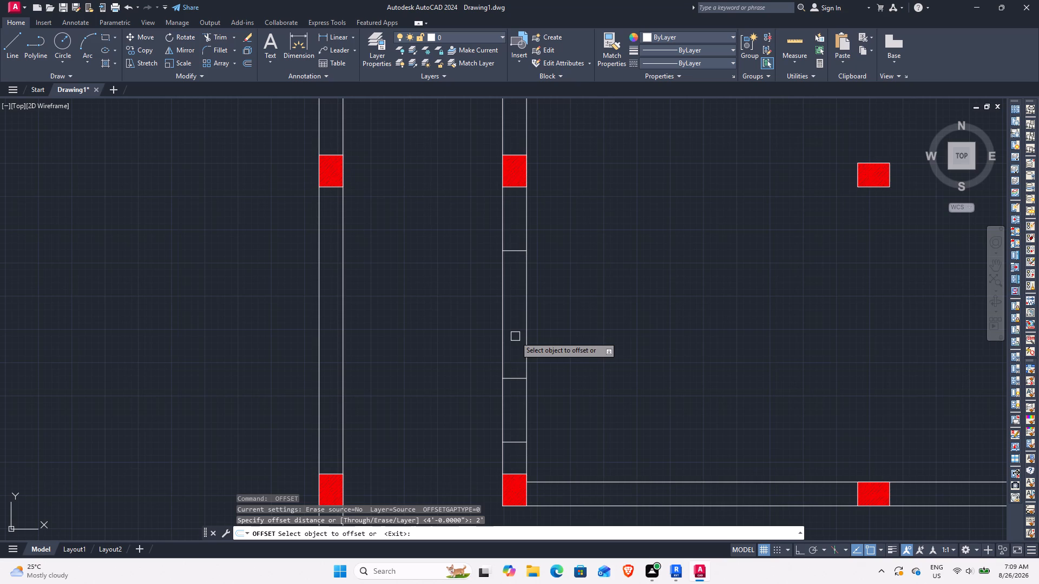
left_click(519, 250)
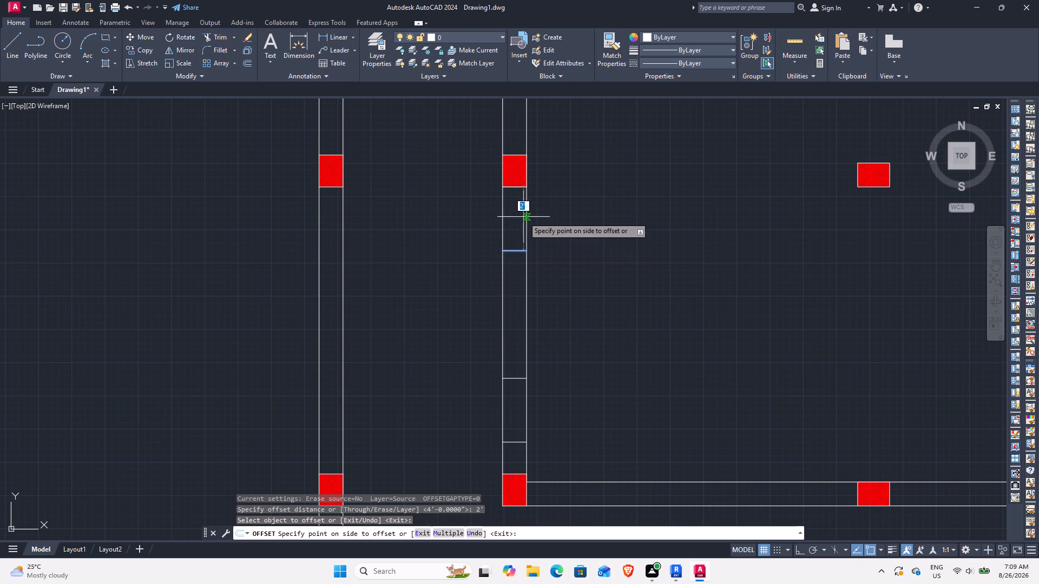
scroll(520, 188, "up", 2)
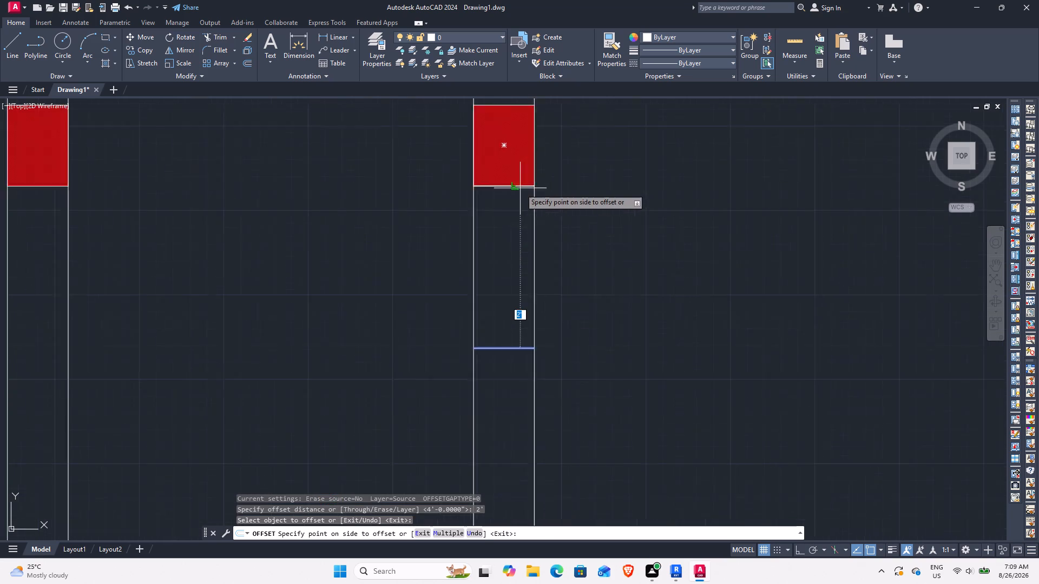
scroll(520, 188, "up", 4)
scroll(518, 191, "down", 3)
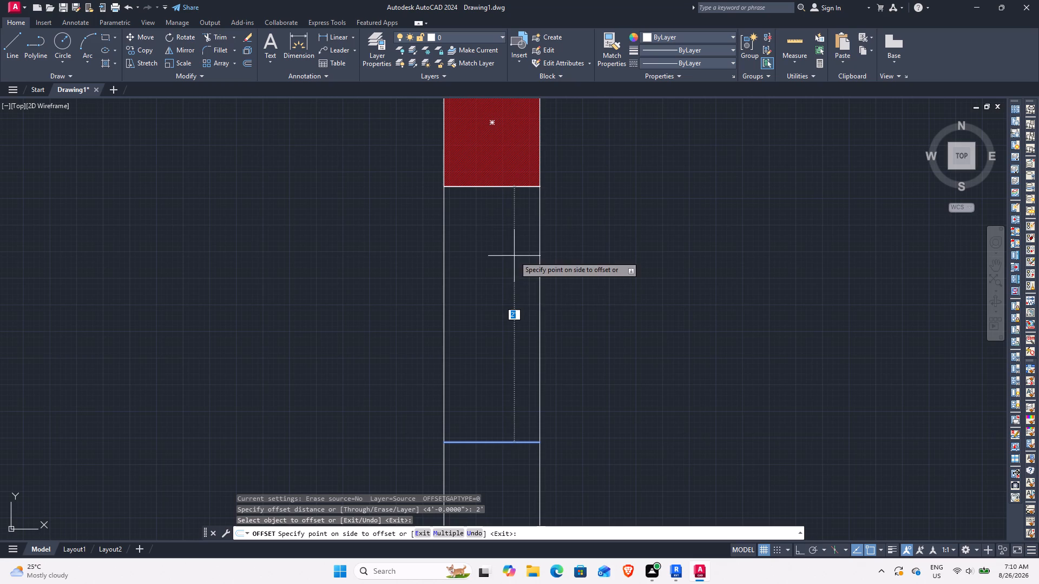
middle_click_drag(496, 267, 499, 208)
scroll(499, 223, "down", 1)
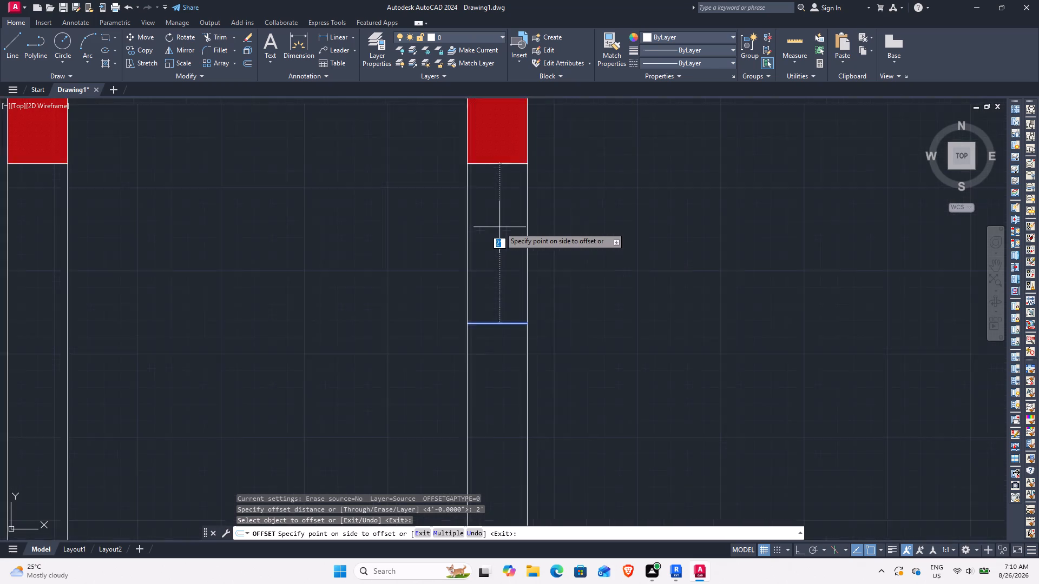
scroll(500, 230, "down", 4)
middle_click_drag(514, 252, 510, 222)
scroll(503, 237, "up", 2)
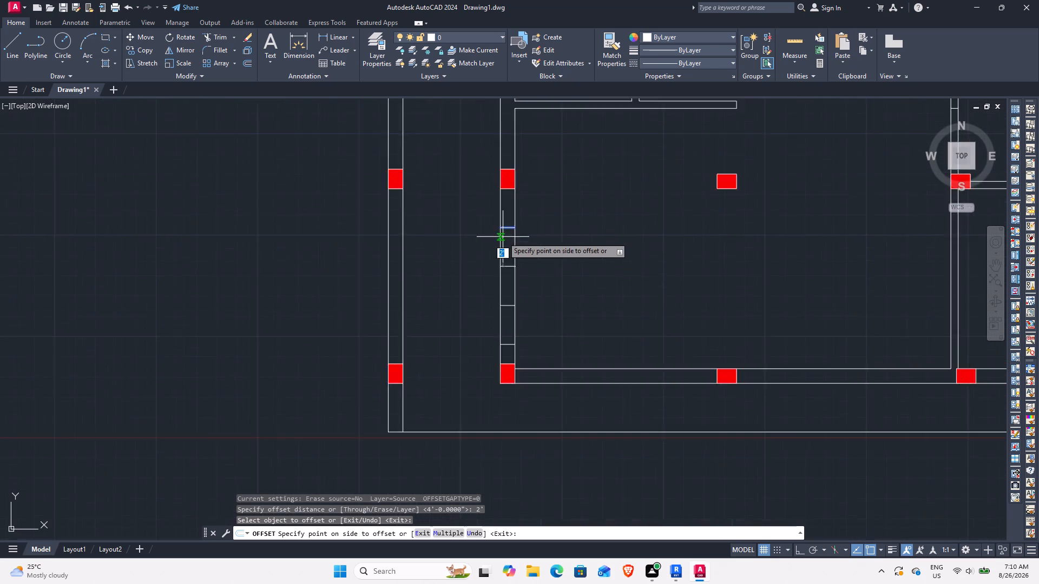
scroll(503, 237, "up", 1)
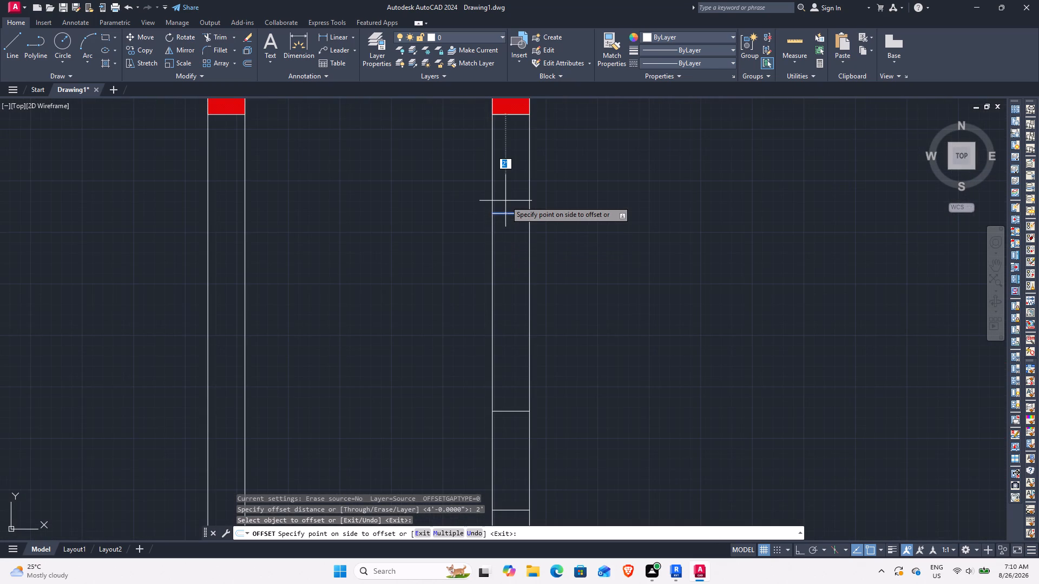
left_click(504, 164)
key("Escape")
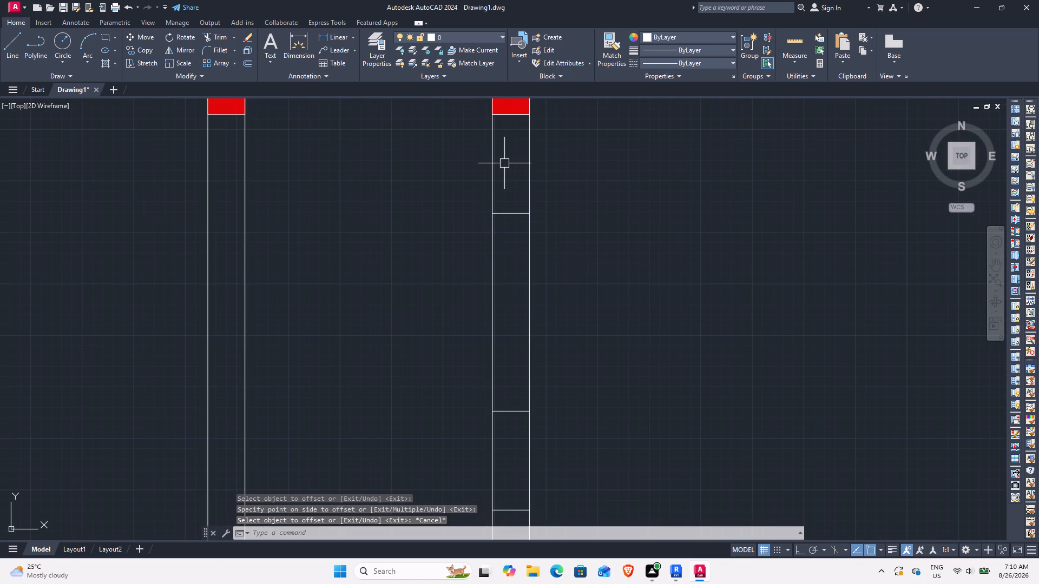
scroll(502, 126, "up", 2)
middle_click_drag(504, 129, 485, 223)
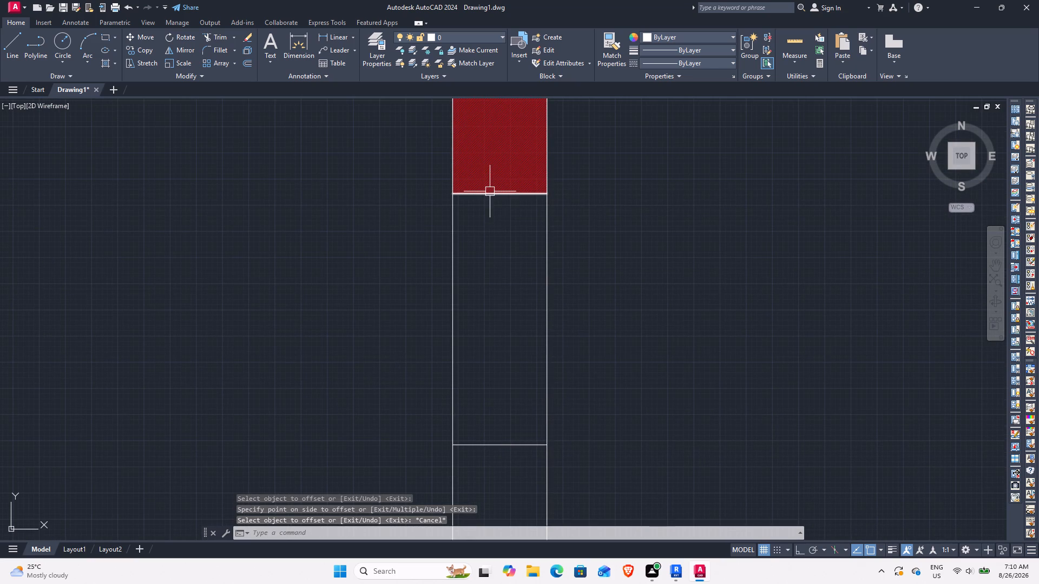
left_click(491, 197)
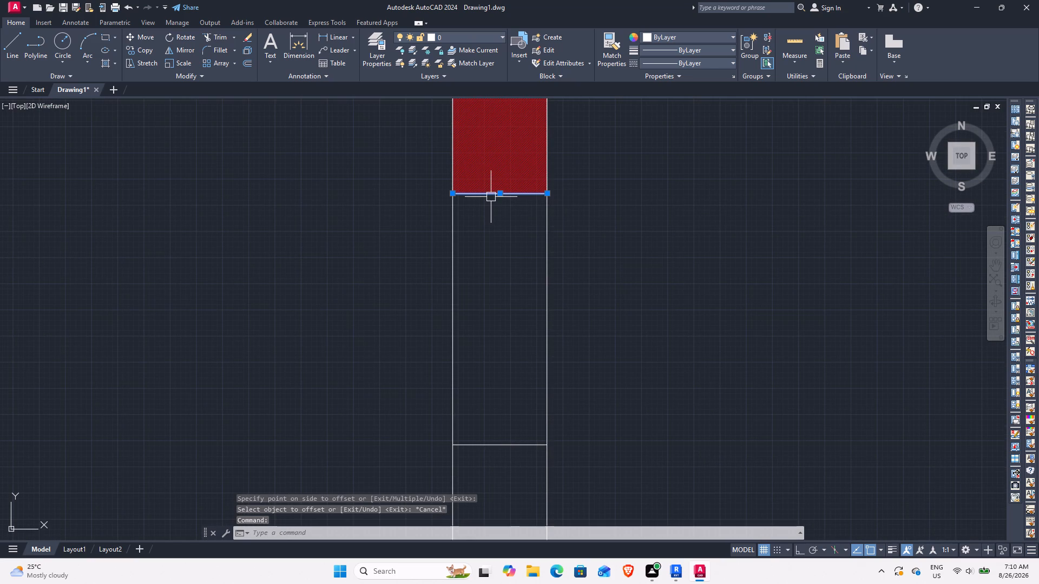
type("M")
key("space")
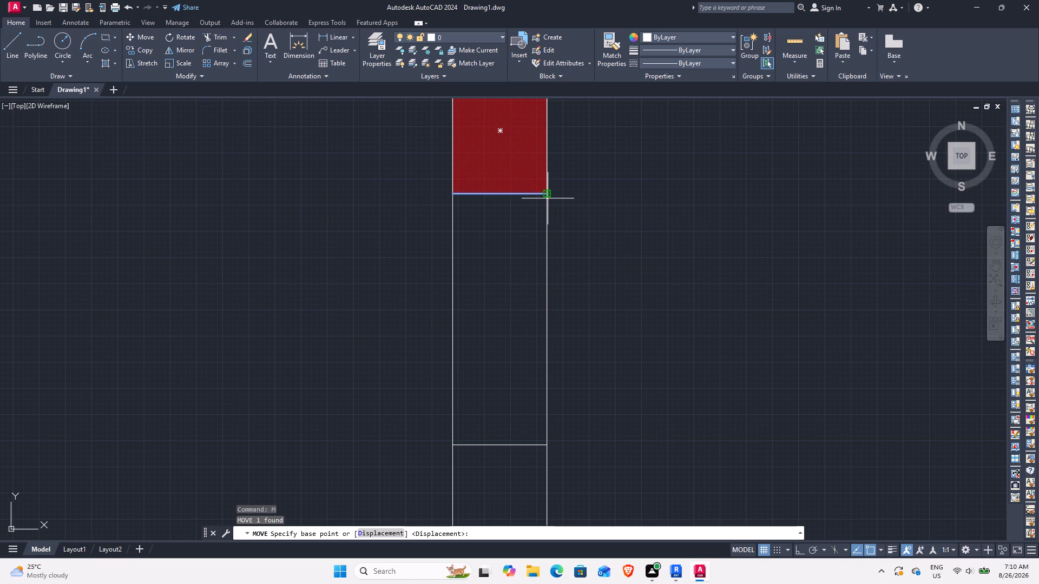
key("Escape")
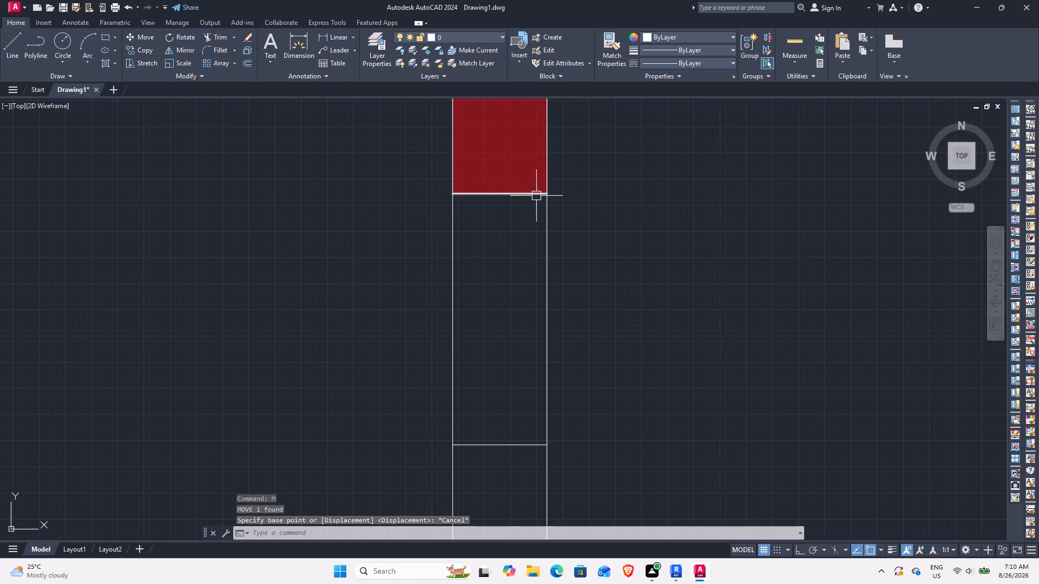
Move all four marks across the inner left wall 6" straight down, including the one at the upper column's bottom edge.
left_click(536, 196)
middle_click_drag(504, 332, 523, 182)
left_click(517, 292)
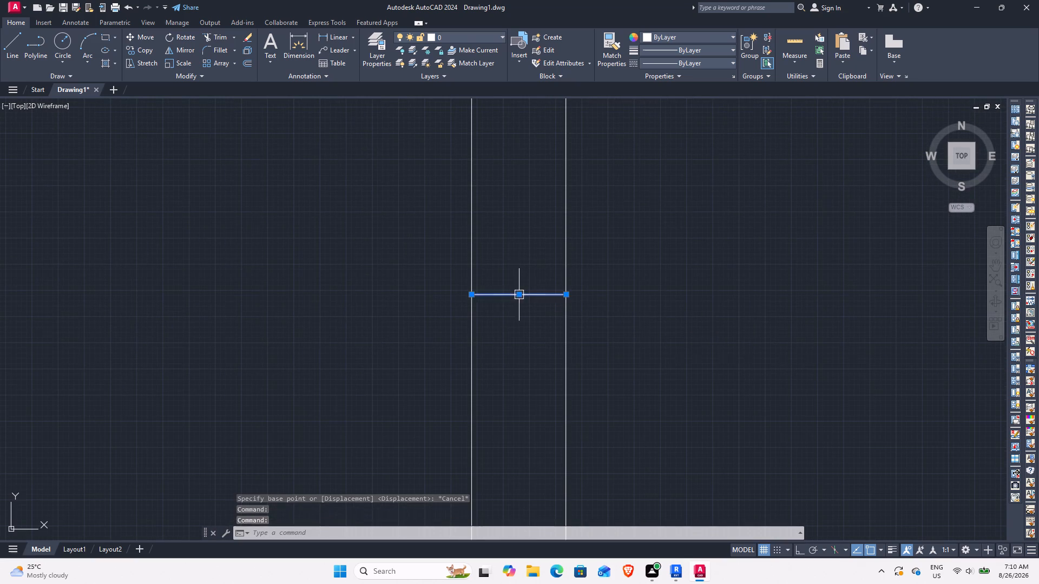
scroll(514, 277, "down", 2)
middle_click_drag(510, 287, 495, 167)
left_click(509, 360)
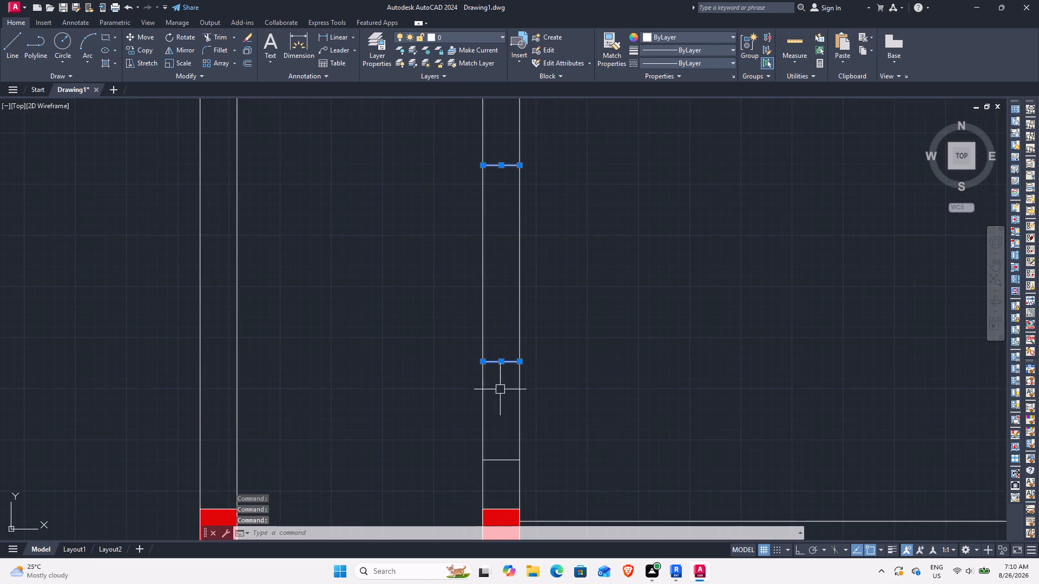
left_click(504, 464)
middle_click_drag(578, 394, 600, 324)
key("m")
key("space")
scroll(542, 386, "up", 3)
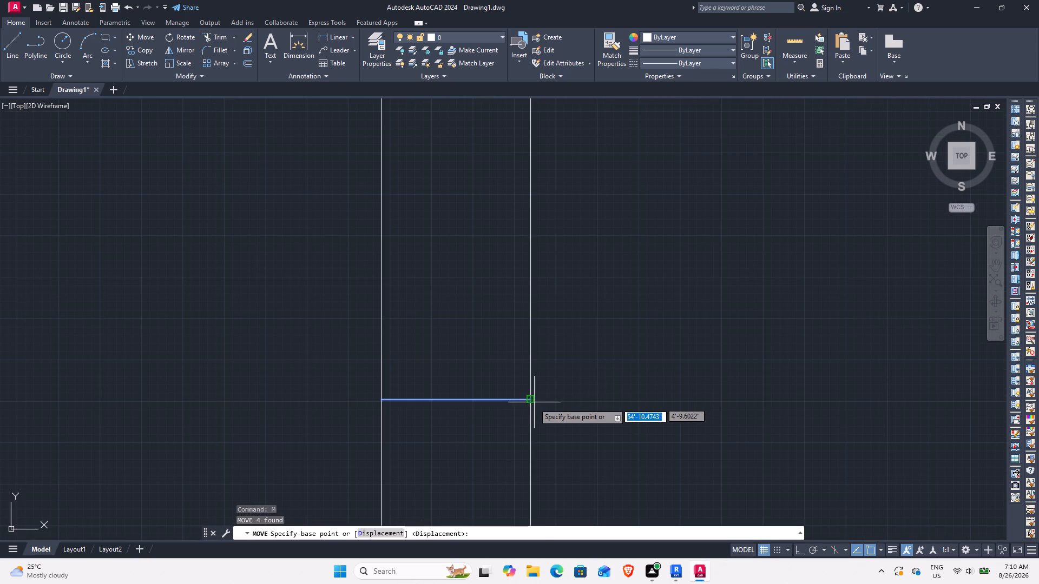
left_click(530, 399)
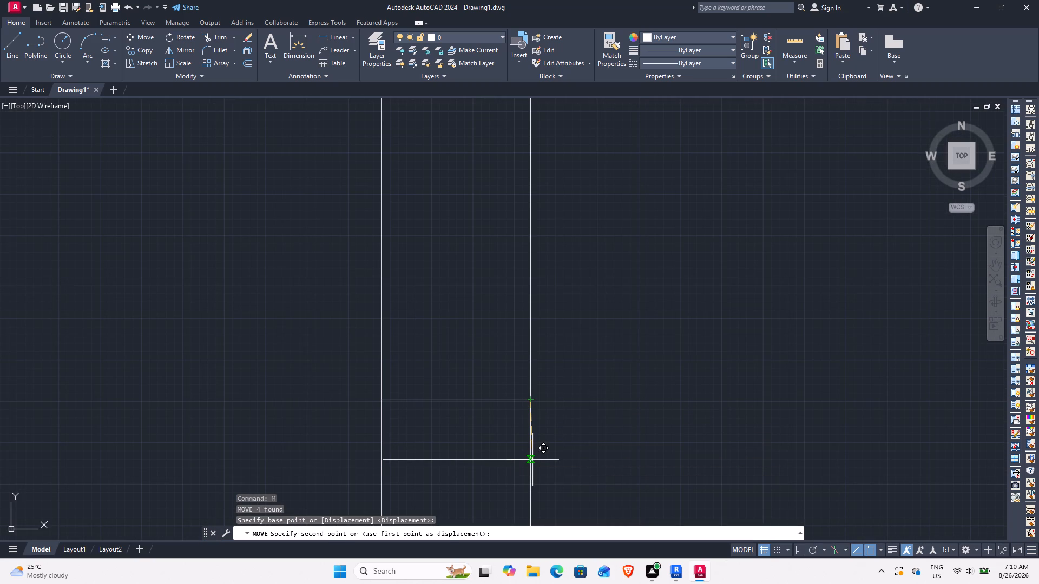
key("6")
key("Return")
scroll(504, 427, "down", 3)
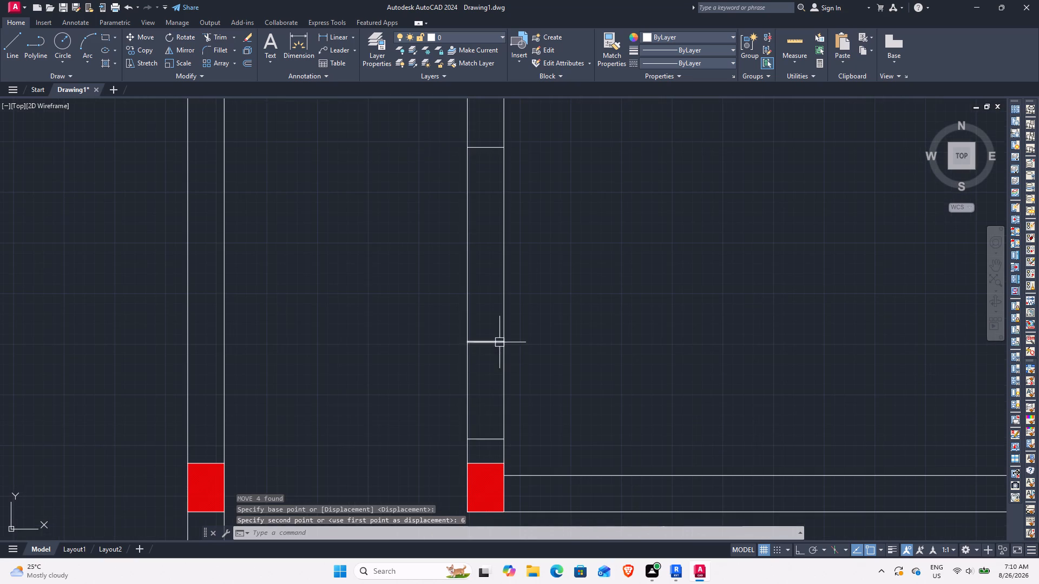
Trim both faces of the inner left wall between the two middle marks to open a 4' gap.
middle_click_drag(541, 326, 560, 493)
scroll(576, 369, "down", 1)
middle_click_drag(582, 368, 571, 286)
scroll(550, 323, "up", 1)
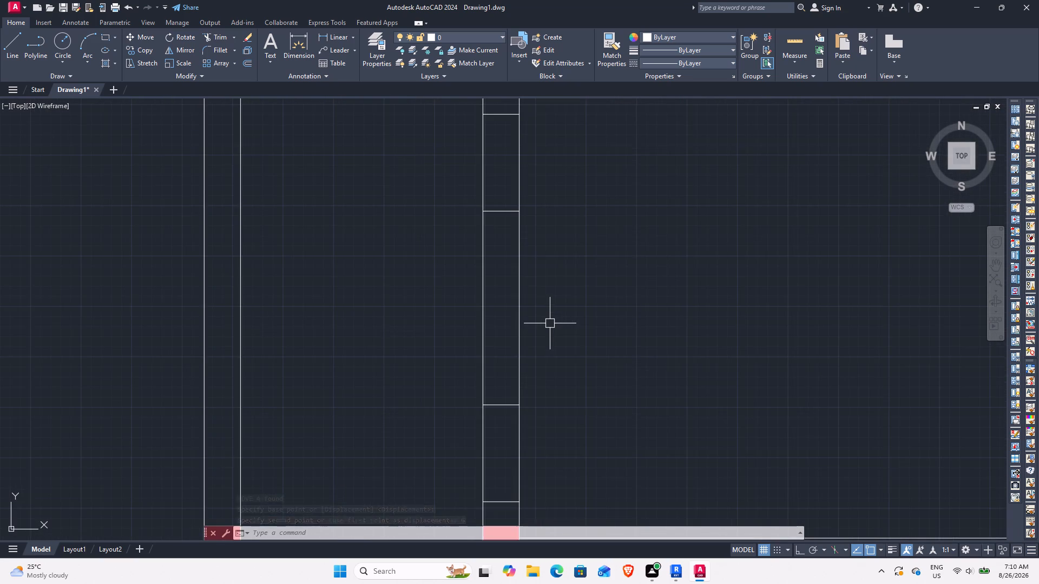
middle_click_drag(553, 323, 605, 342)
type("TR")
key("space")
left_click_drag(590, 348, 581, 348)
left_click(457, 347)
key("Escape")
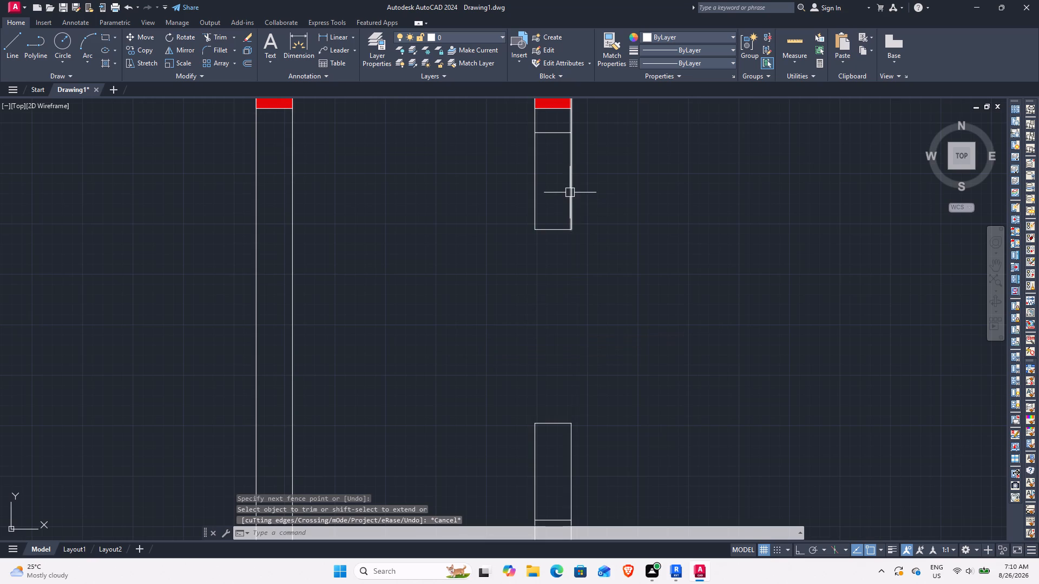
Draw a vertical centre line in the 2' bay above the gap, joining the midpoints of its upper and lower marks.
middle_click_drag(570, 194, 556, 249)
type("L")
key("space")
scroll(490, 240, "up", 2)
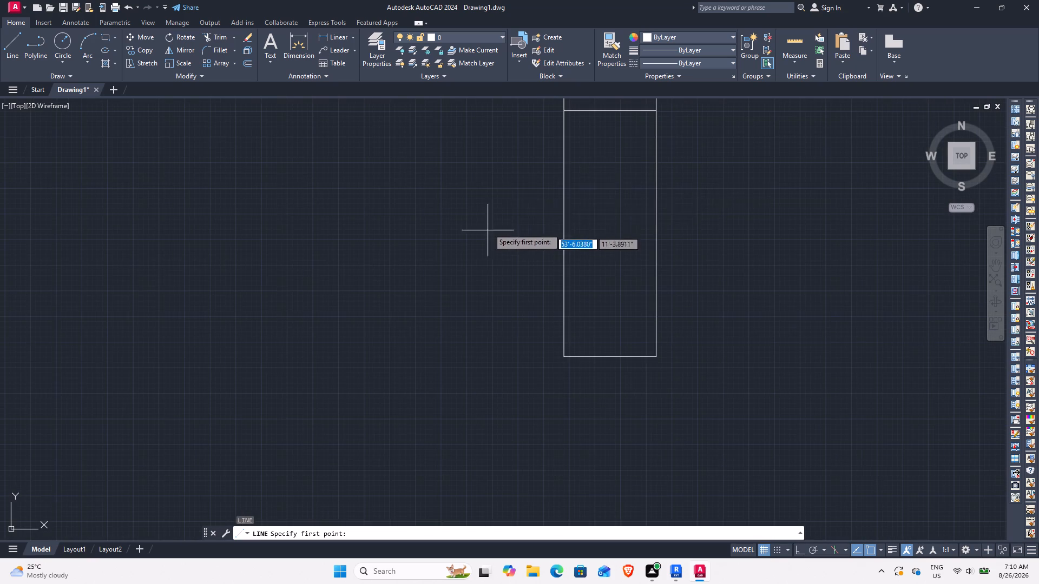
left_click(613, 111)
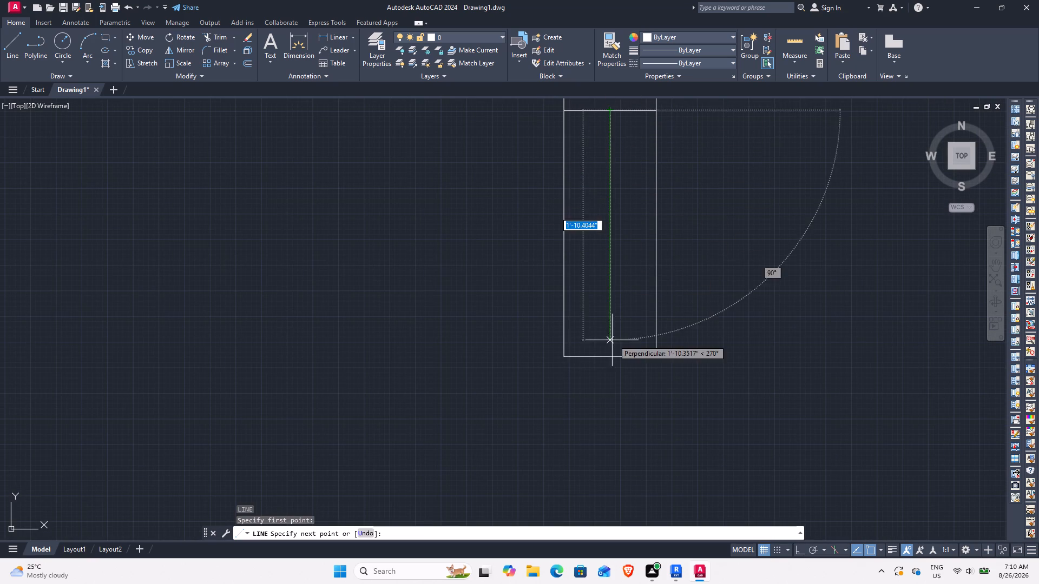
left_click(607, 353)
key("Escape")
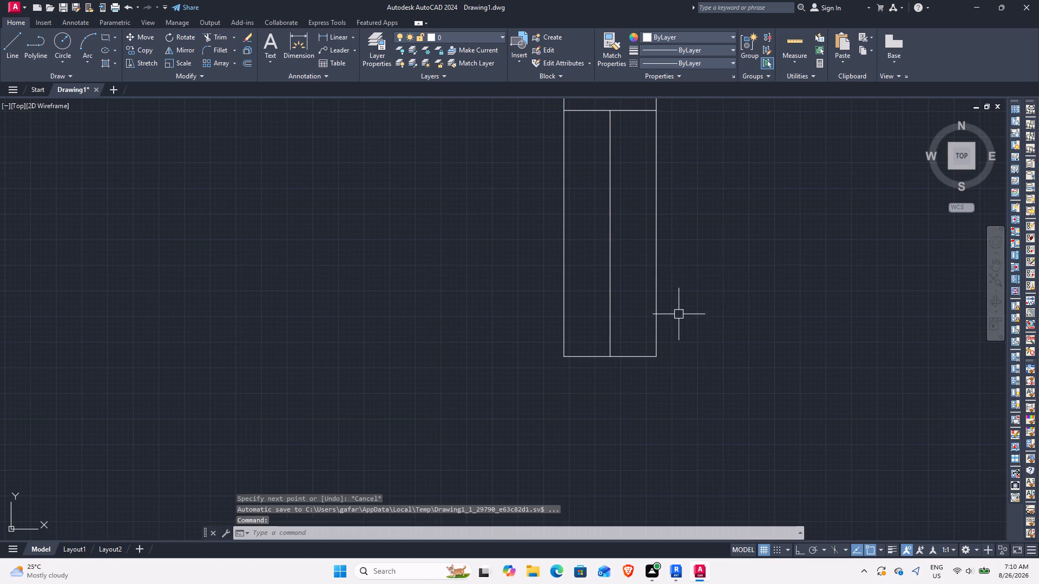
Offset the bay's vertical centre line 1.5" to each side.
middle_click_drag(678, 316, 621, 362)
left_click(547, 346)
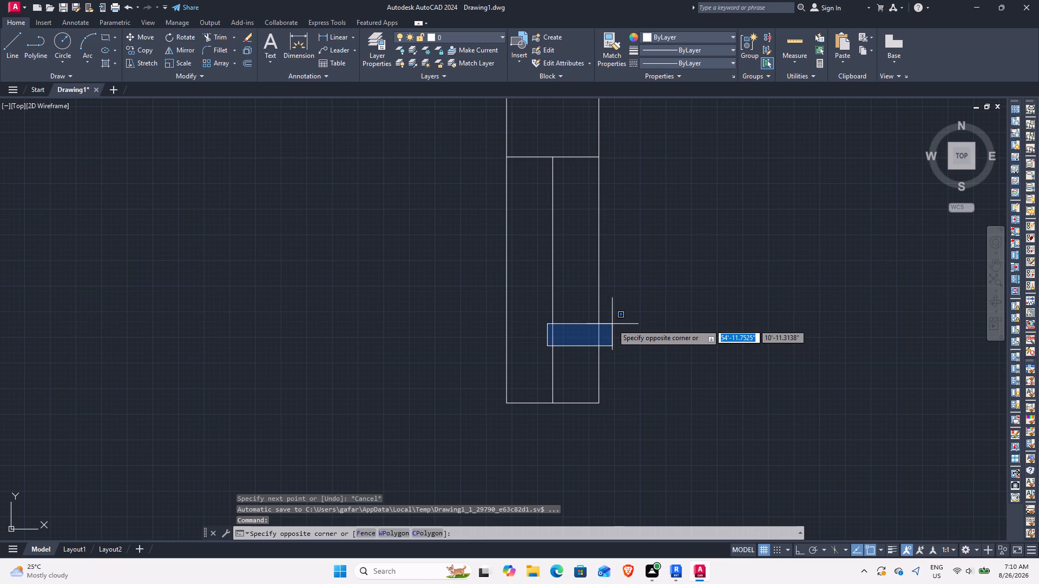
key("Escape")
type("O")
key("space")
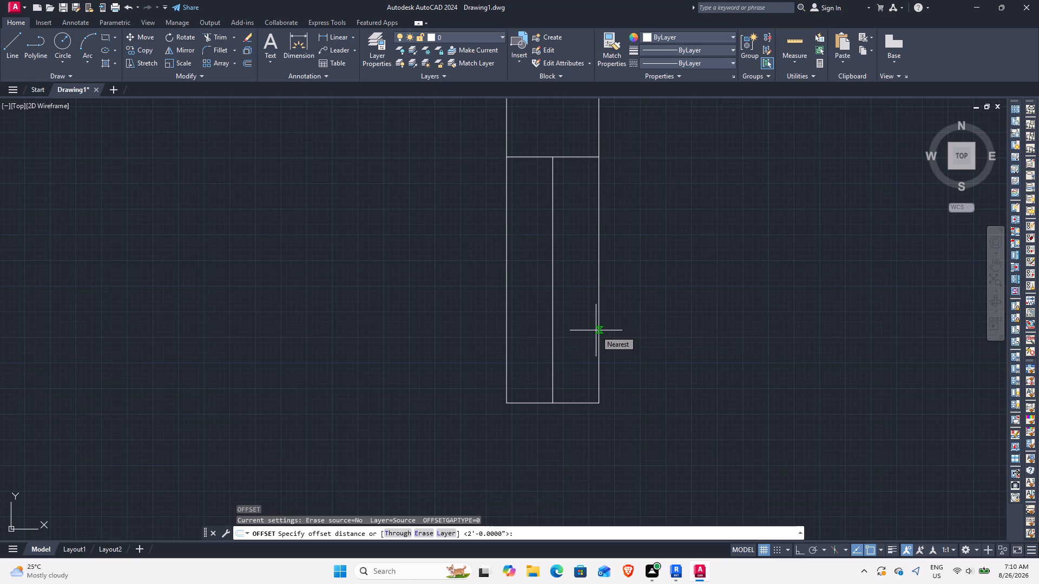
type("1.5")
key("Return")
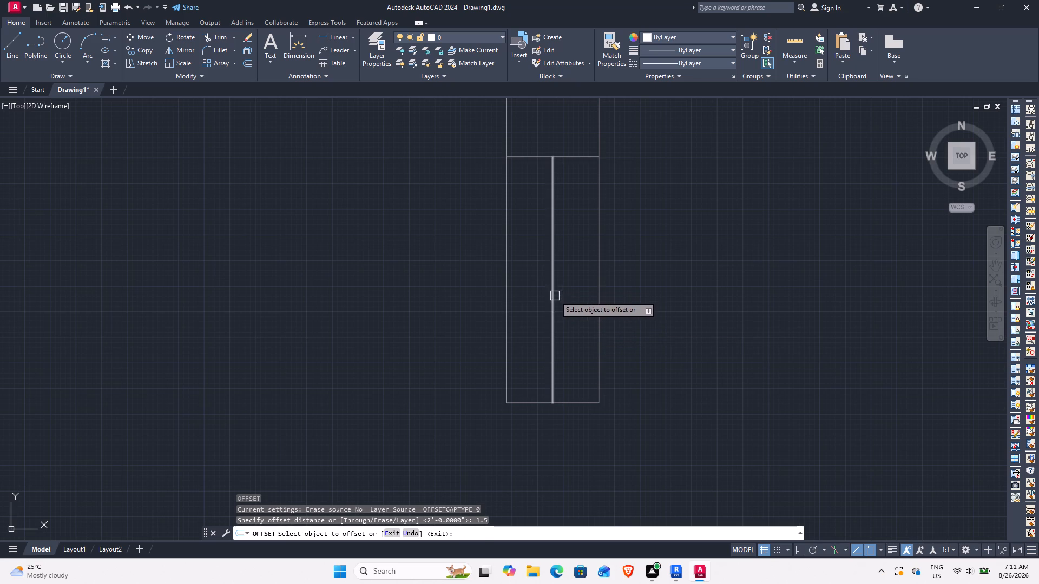
left_click(555, 296)
left_click(586, 303)
left_click(554, 316)
left_click(534, 321)
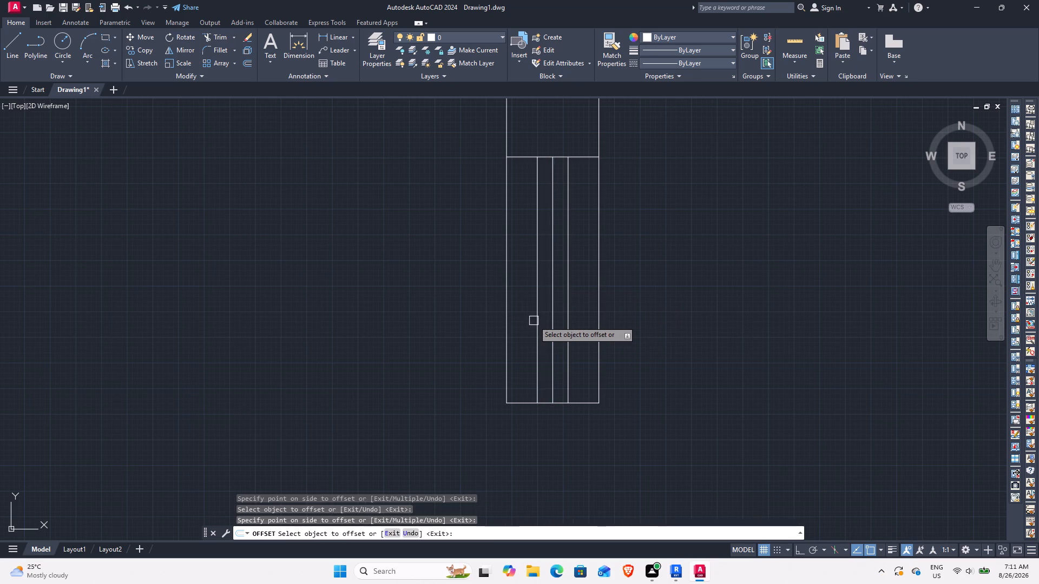
Erase the original vertical centre line in the bay above the gap, leaving its two offset lines.
key("space")
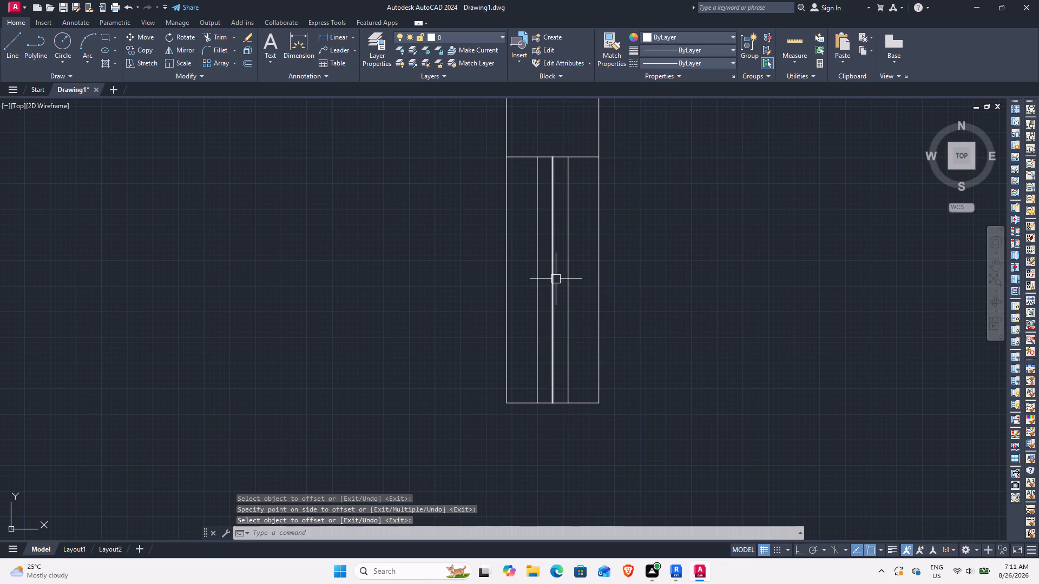
left_click(556, 279)
right_click(556, 279)
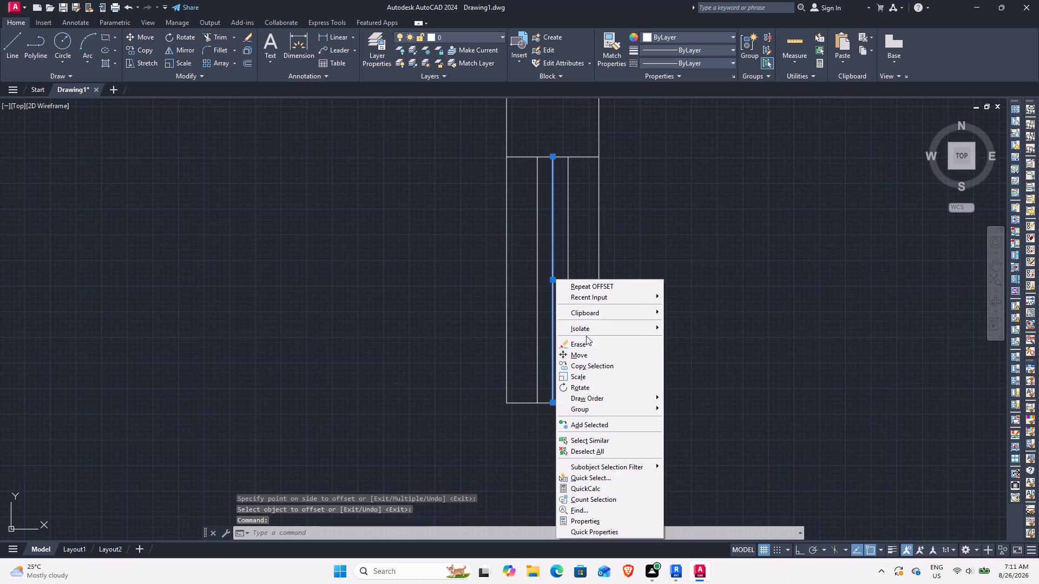
left_click(586, 346)
Copy the bay's two window lines and its end marks 6' straight down into the matching bay below the gap.
scroll(535, 273, "down", 2)
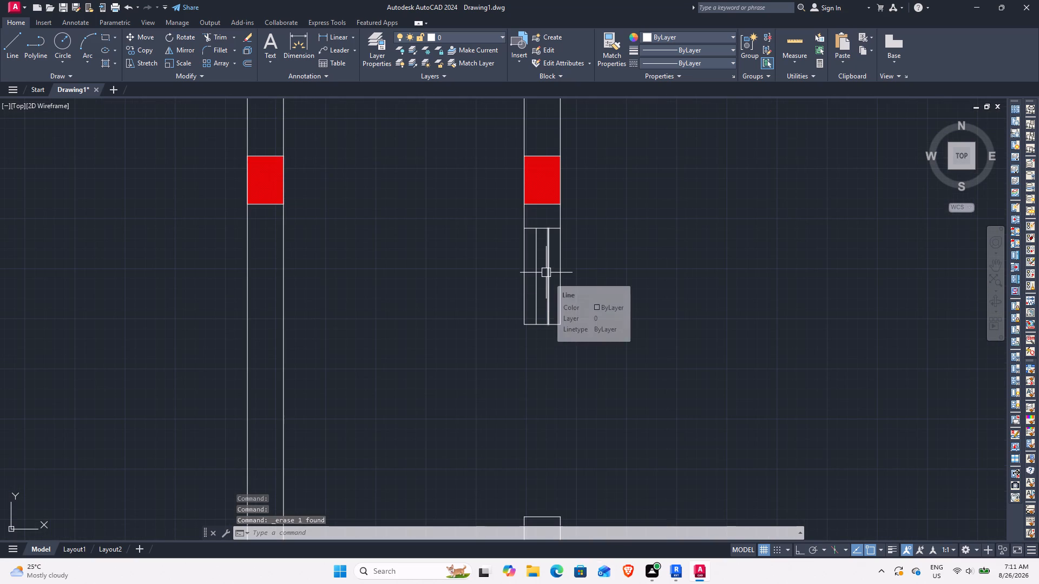
middle_click_drag(550, 394, 540, 311)
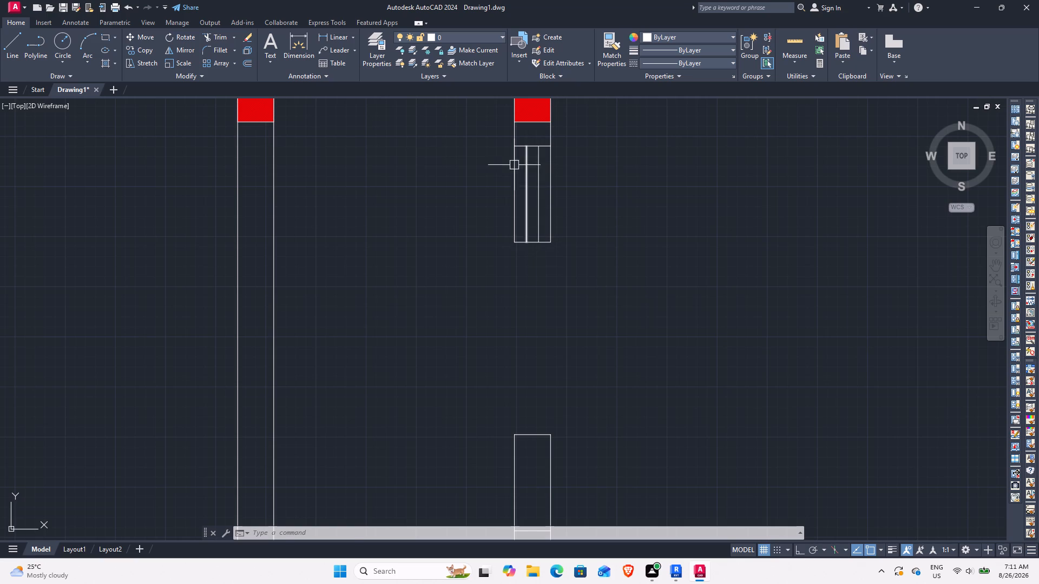
left_click(490, 129)
left_click(596, 258)
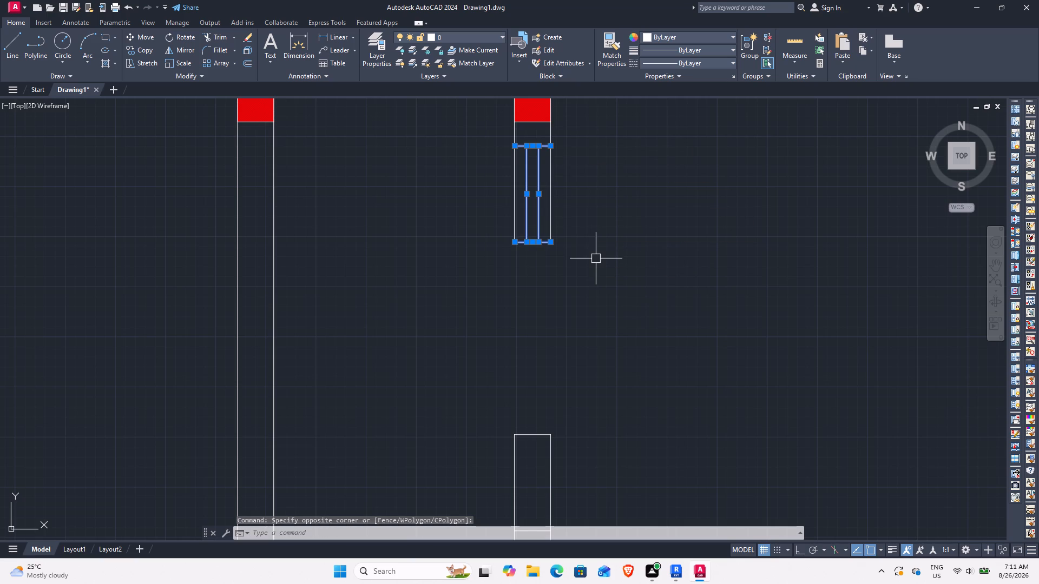
type("CO")
key("space")
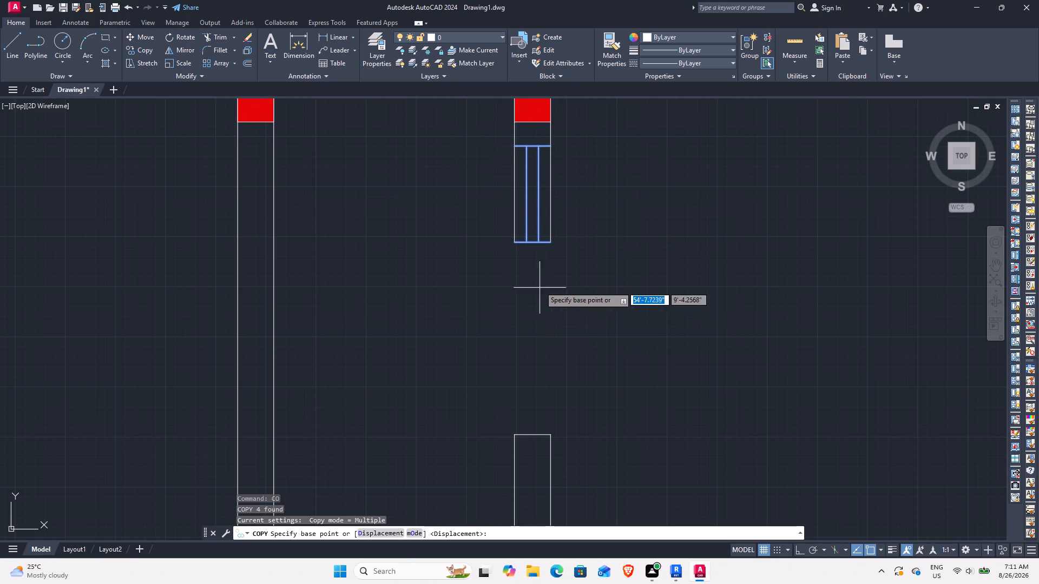
middle_click_drag(559, 303, 540, 273)
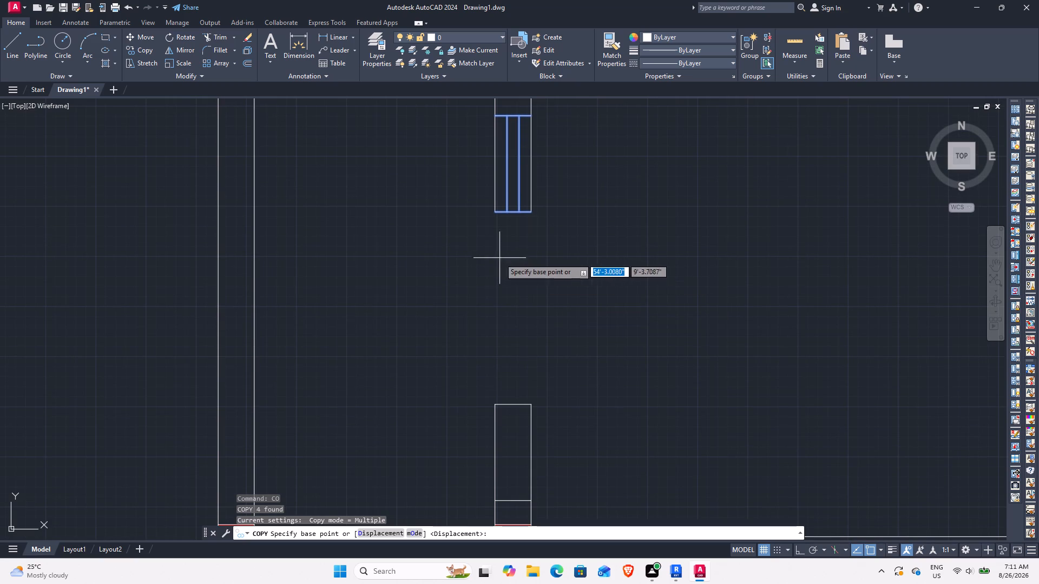
left_click(495, 214)
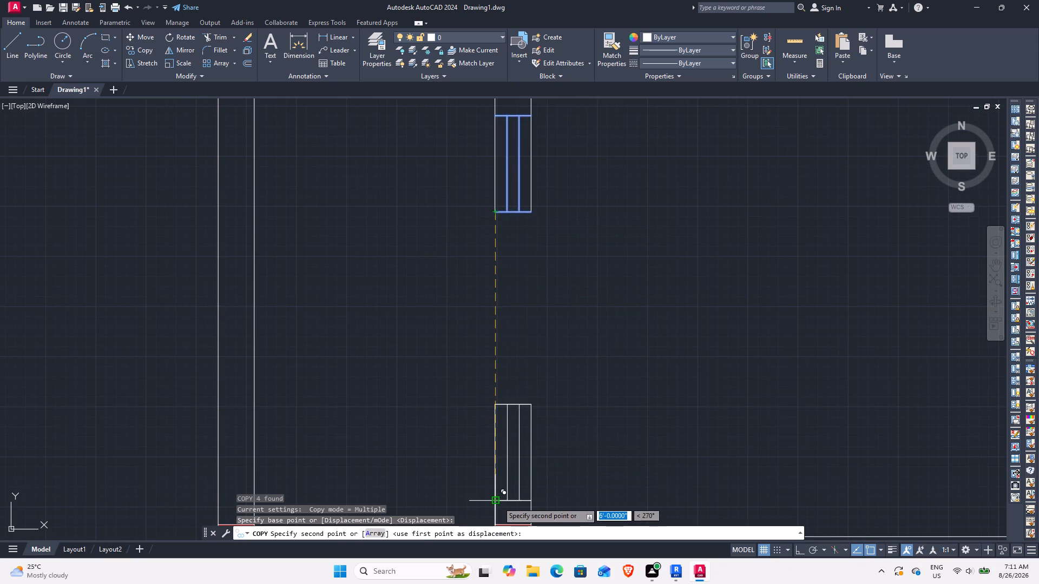
left_click(498, 502)
scroll(665, 291, "down", 2)
middle_click_drag(665, 291, 553, 392)
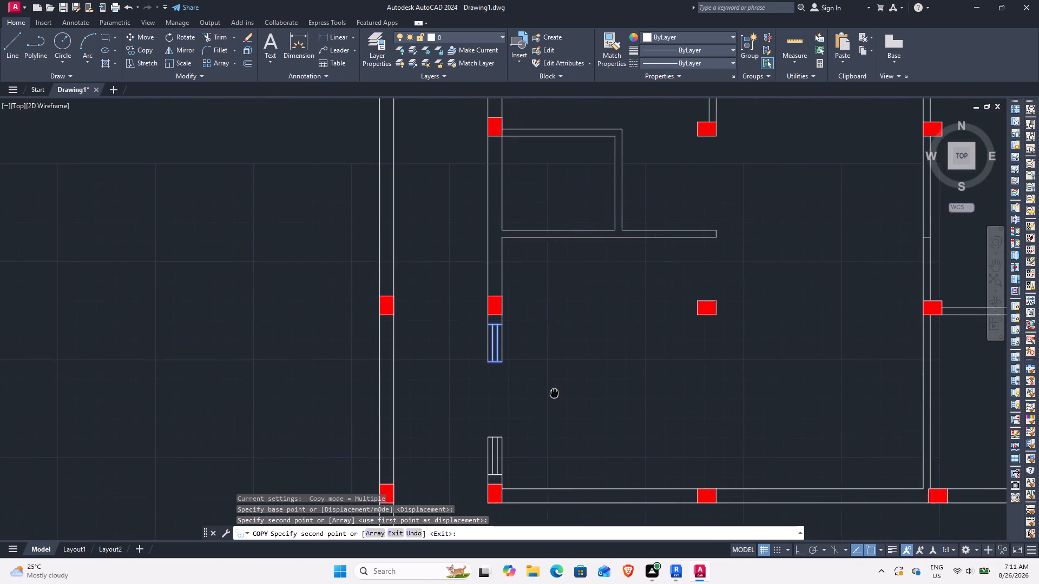
middle_click_drag(553, 392, 544, 394)
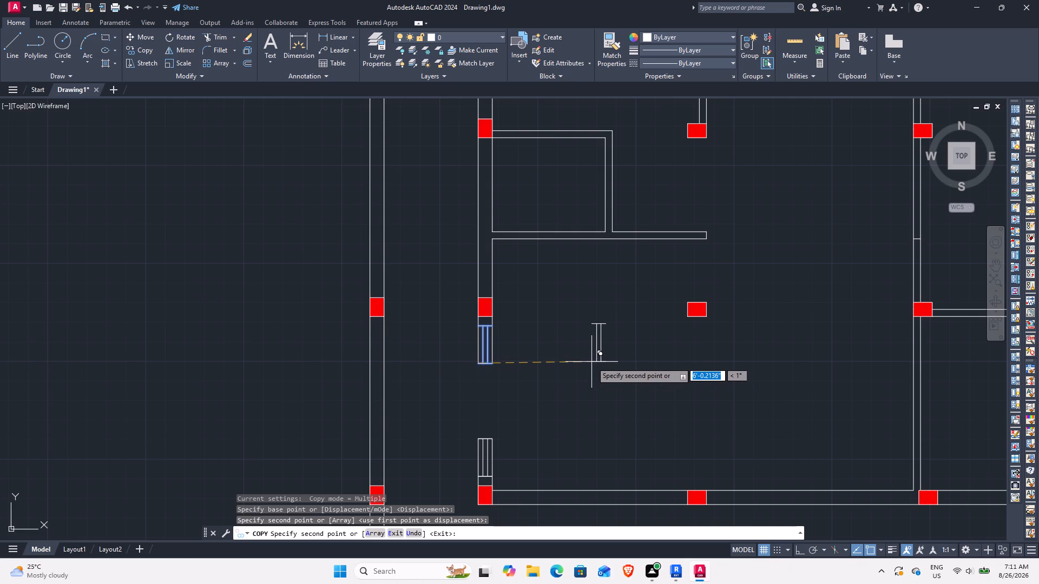
key("Escape")
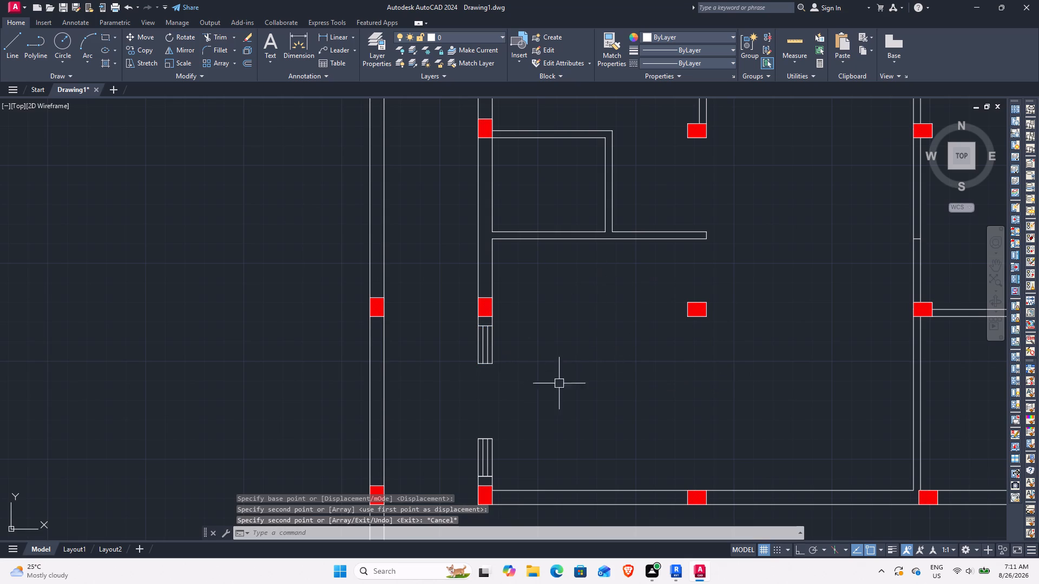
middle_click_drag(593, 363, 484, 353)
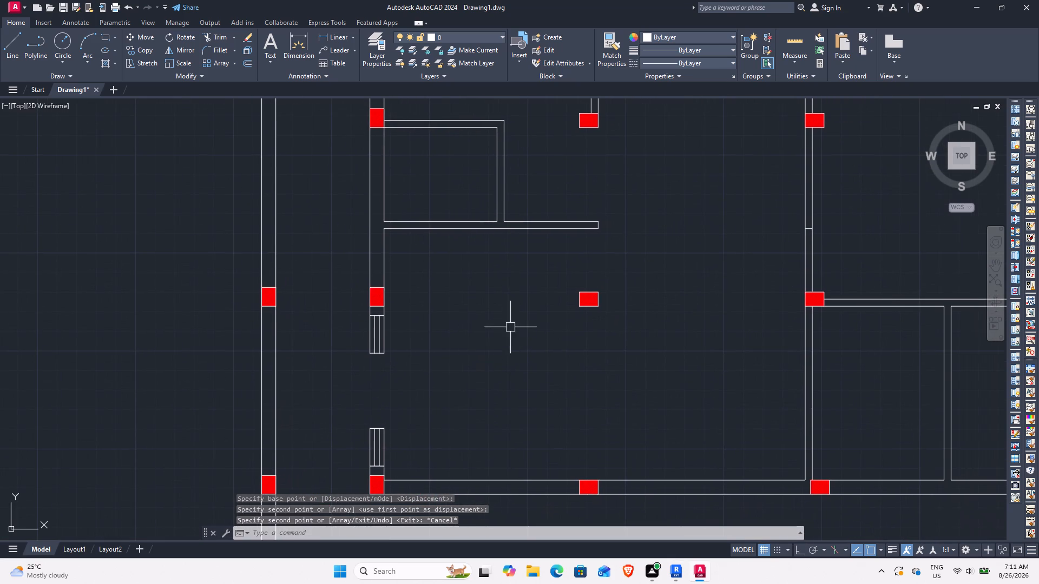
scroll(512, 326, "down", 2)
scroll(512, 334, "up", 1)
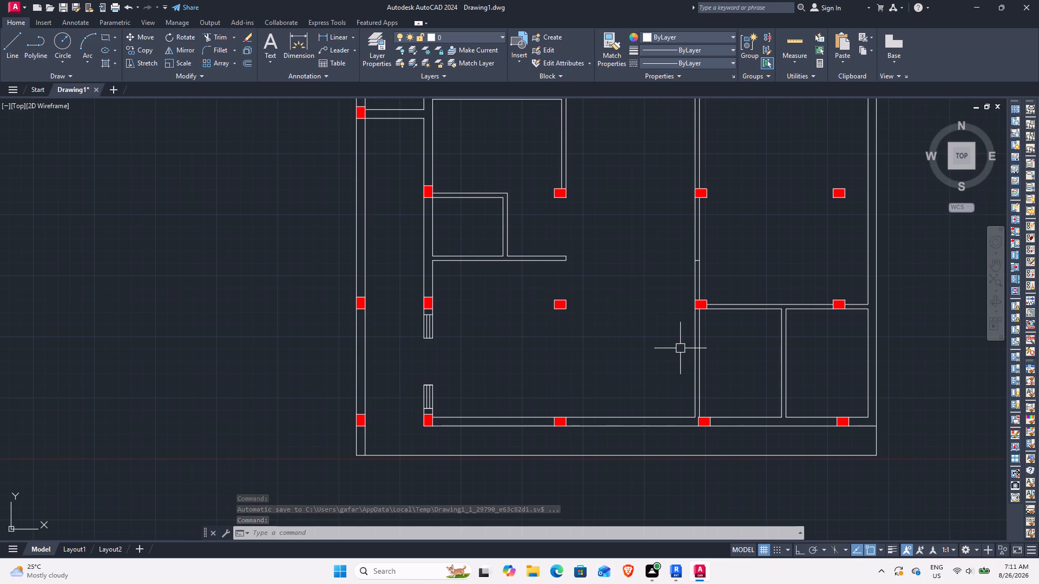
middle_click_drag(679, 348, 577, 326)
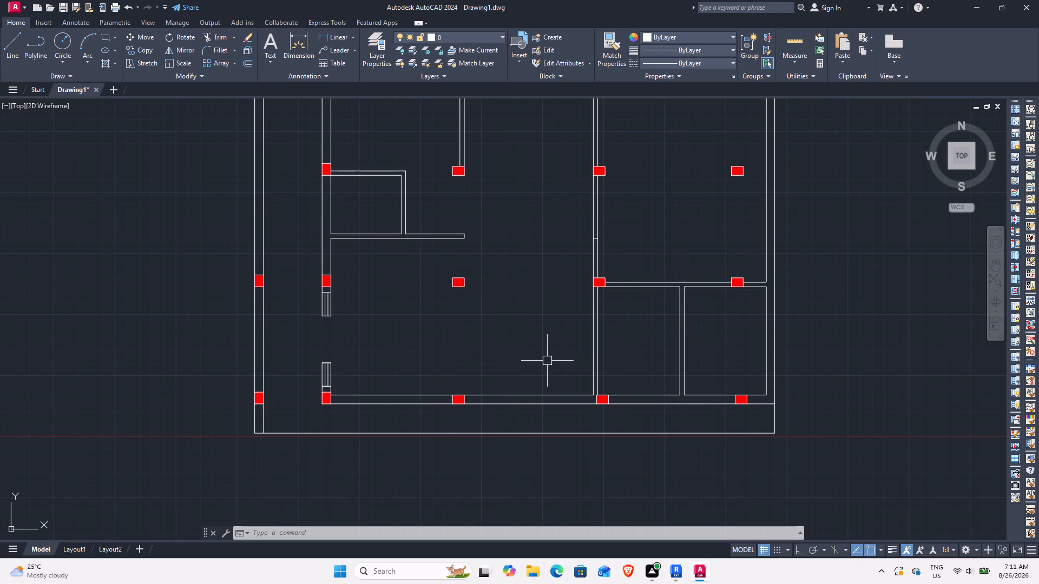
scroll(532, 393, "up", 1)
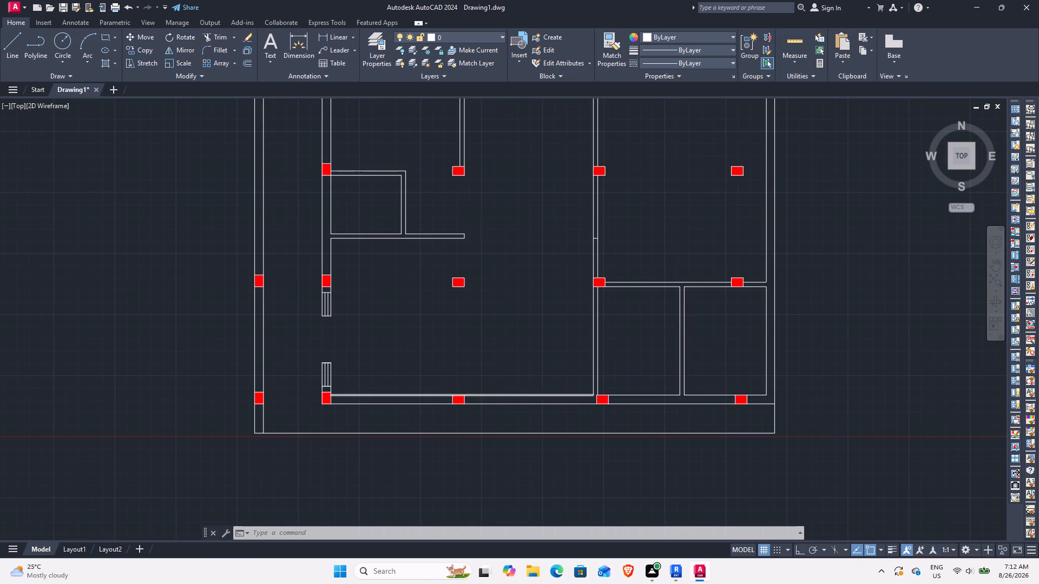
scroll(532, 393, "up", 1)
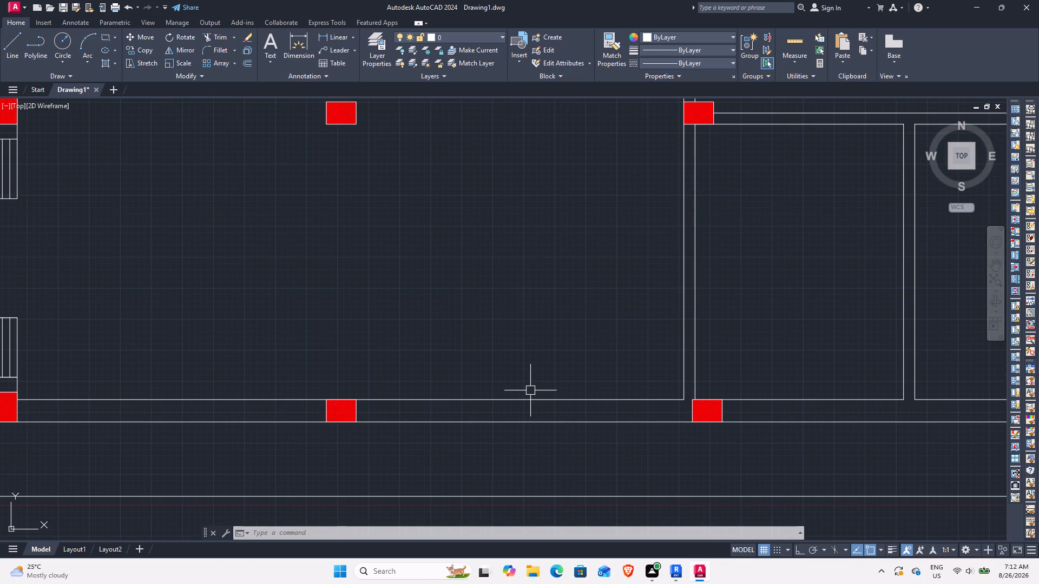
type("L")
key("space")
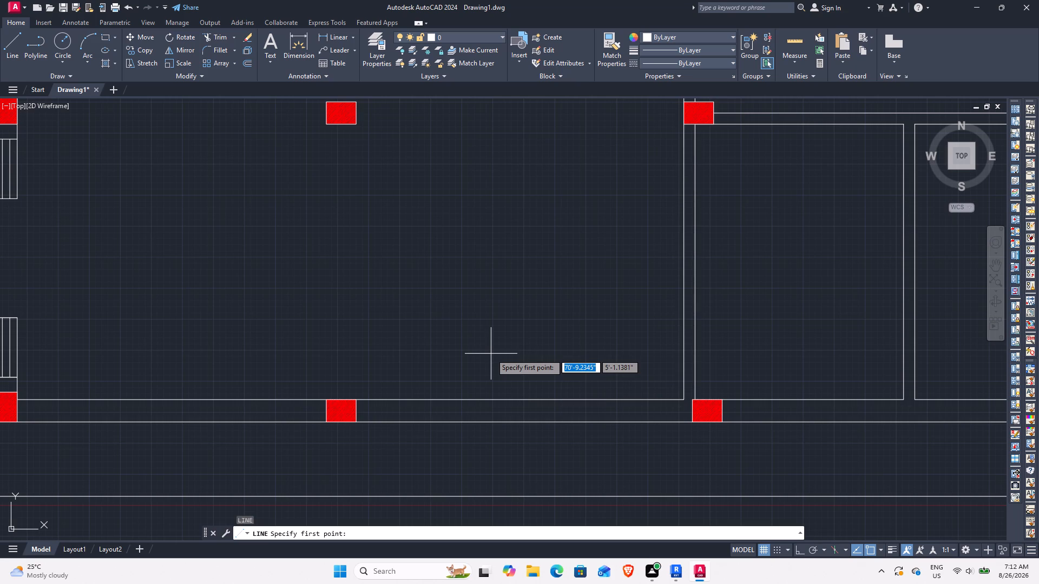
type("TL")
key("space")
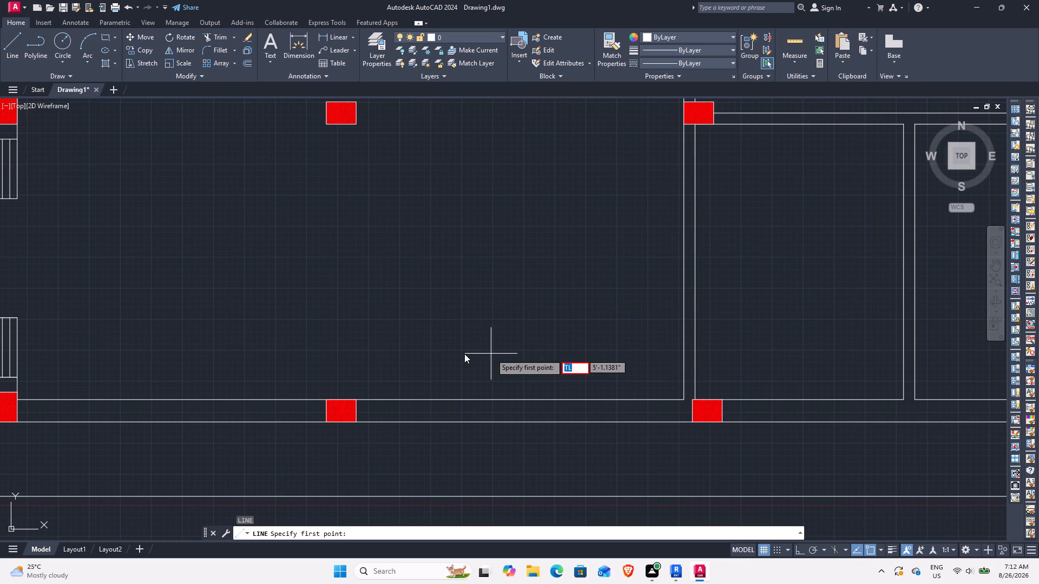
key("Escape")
Draw a mark straight across the bottom wall, starting 2.5' right of the middle column's upper right corner.
type("L")
key("space")
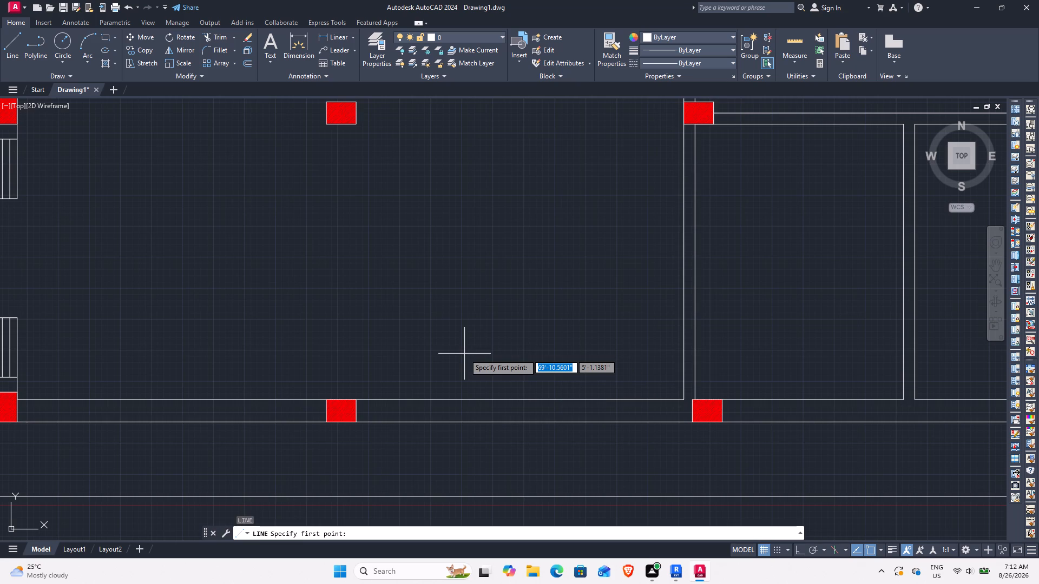
type("TK")
key("space")
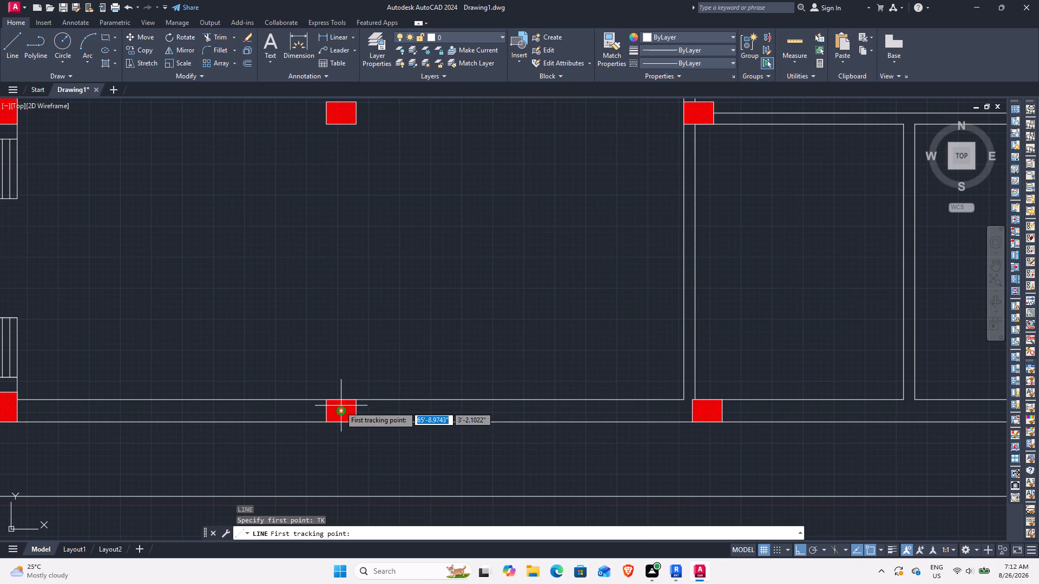
left_click(355, 398)
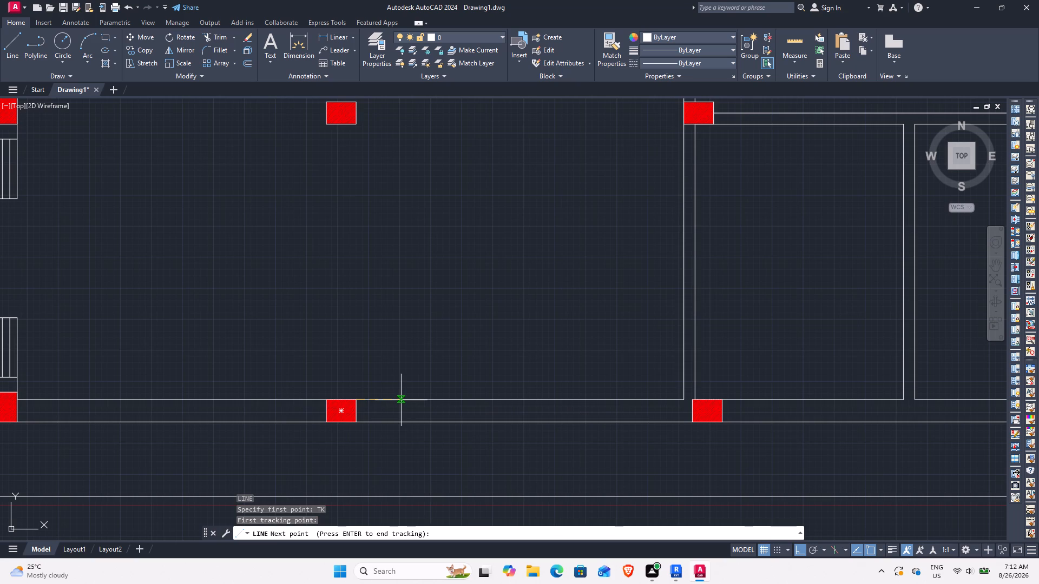
type("2.5'")
key("Return")
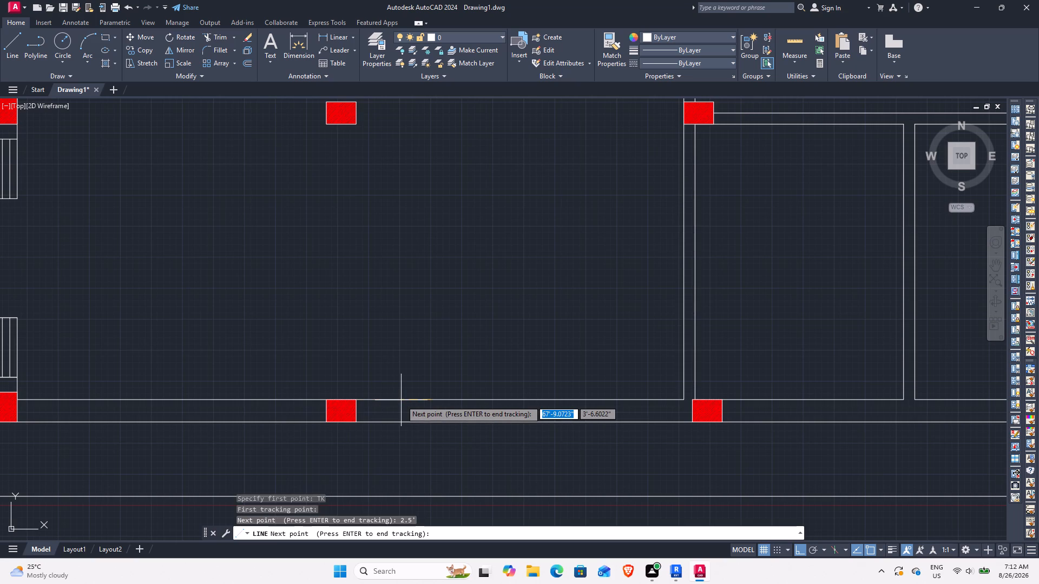
key("space")
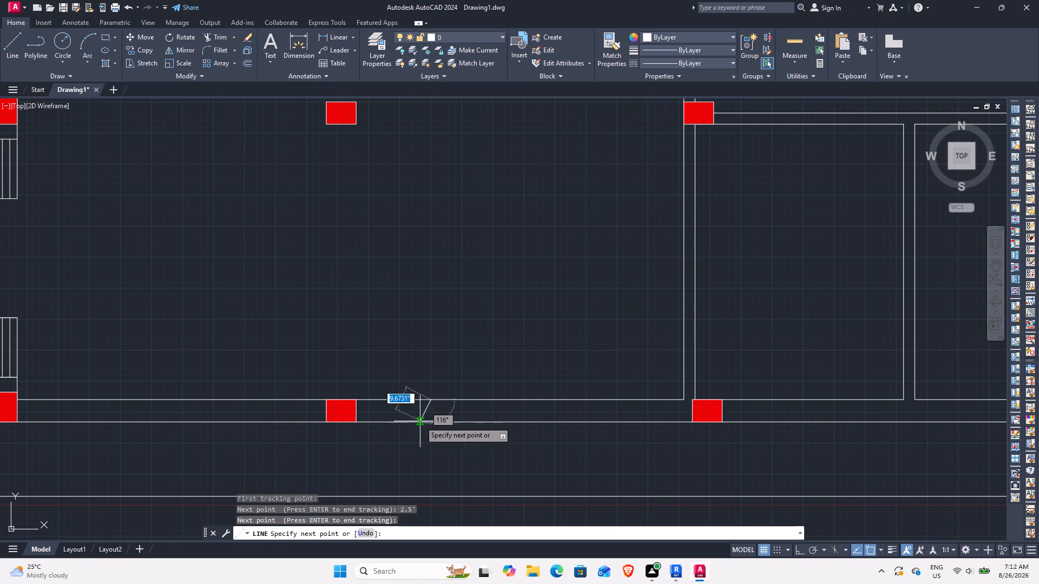
left_click(433, 423)
key("Escape")
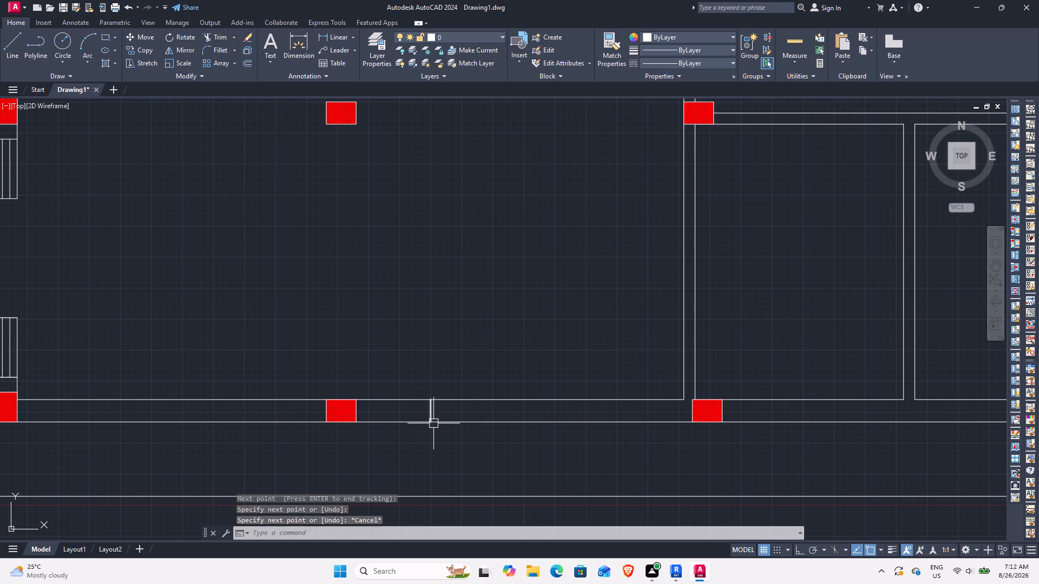
Offset the new mark across the bottom wall 4' to the right.
type("O")
key("space")
type("4'")
key("Return")
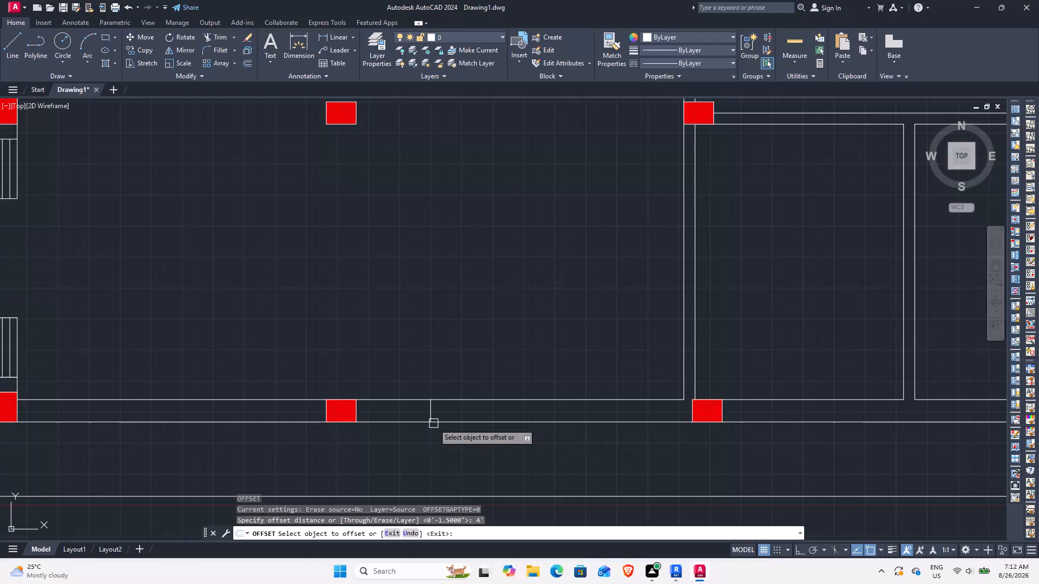
left_click(432, 414)
left_click(521, 419)
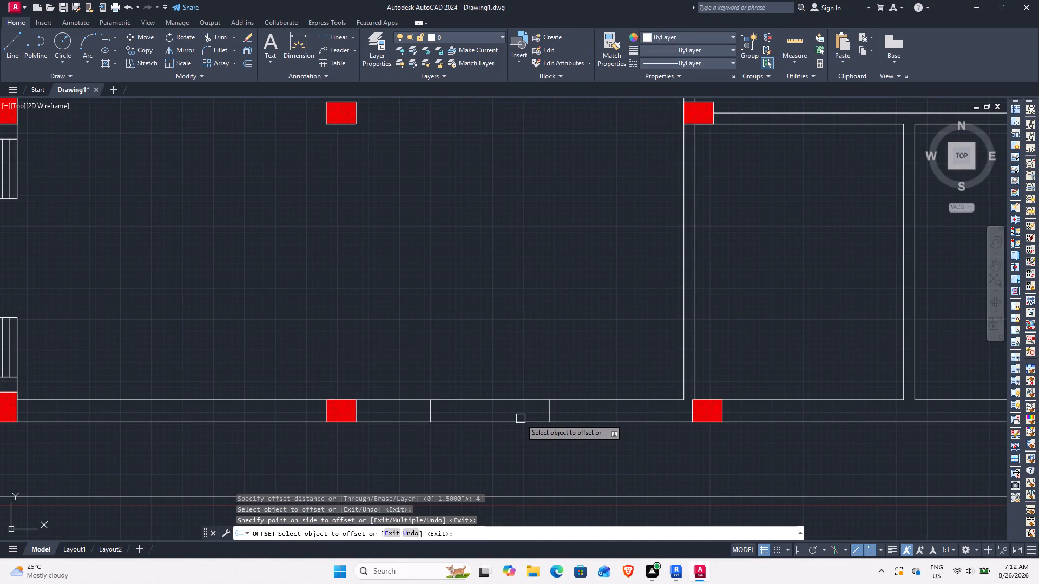
scroll(521, 419, "down", 1)
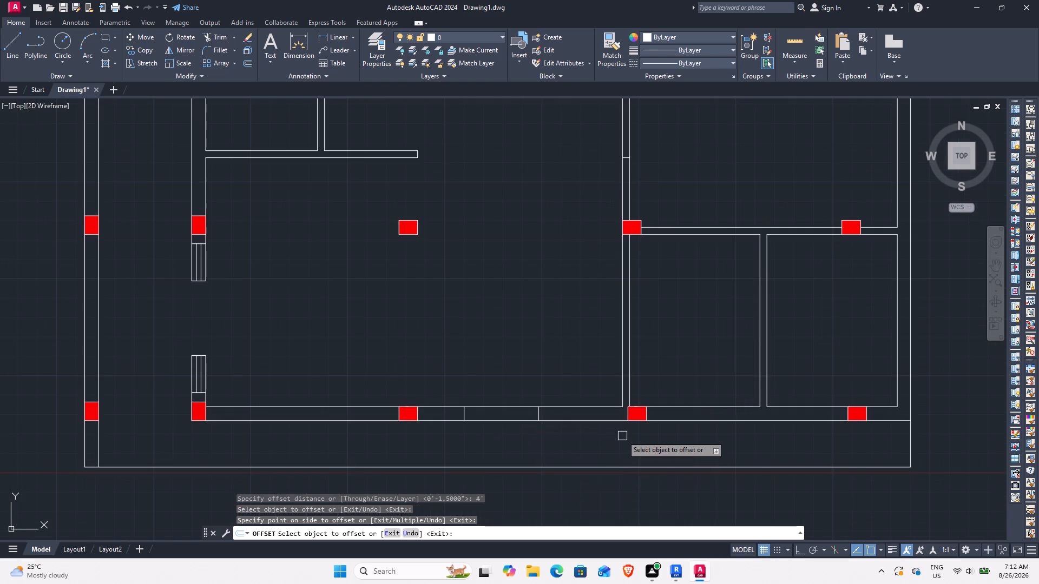
middle_click_drag(619, 436, 590, 436)
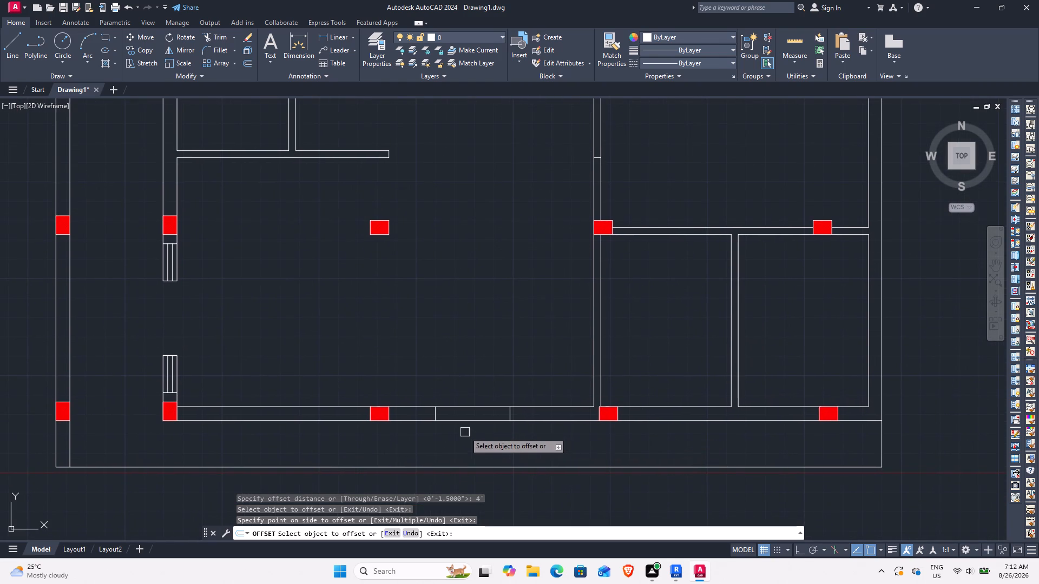
scroll(464, 432, "up", 2)
type("L")
key("space")
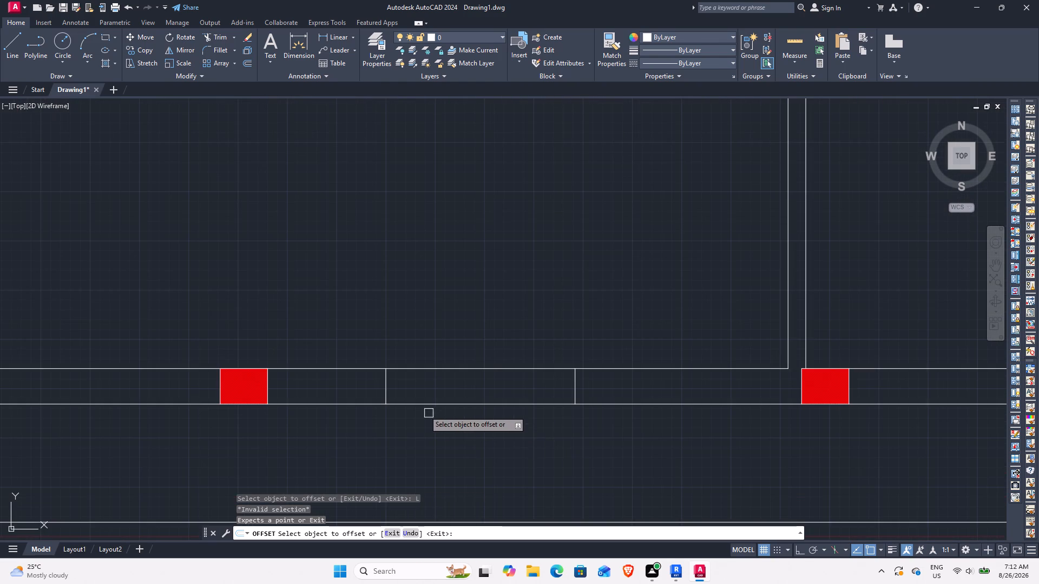
key("Escape")
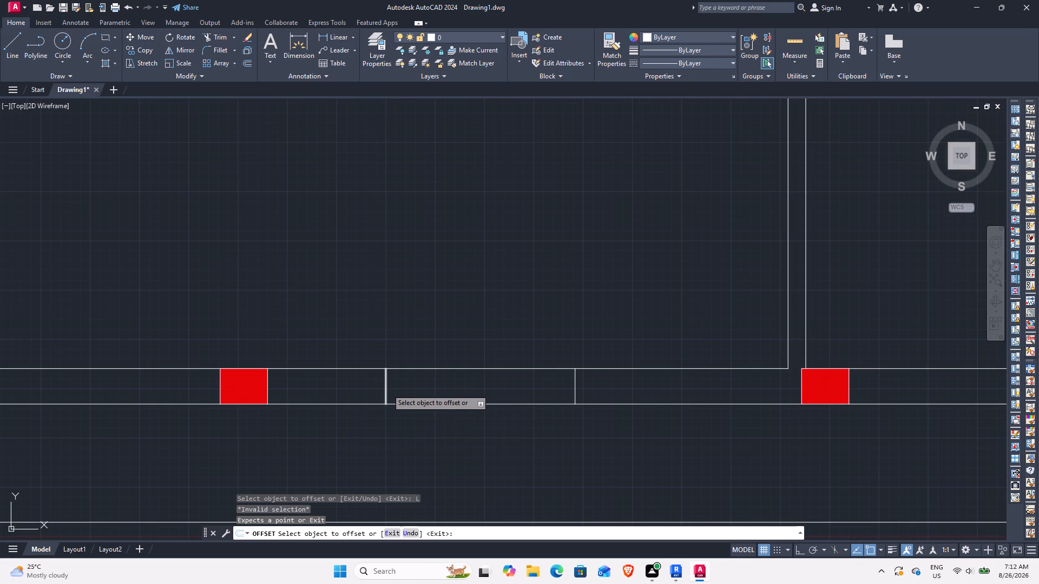
Draw a horizontal centre line in the bottom wall joining the midpoints of the two marks 4' apart.
type("L")
key("space")
left_click(387, 389)
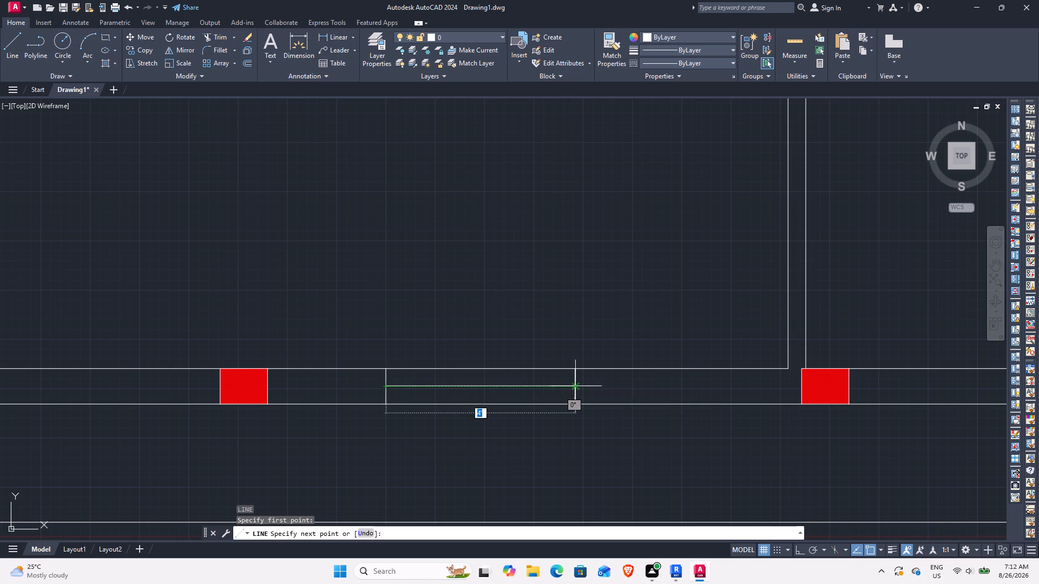
left_click(581, 385)
key("Escape")
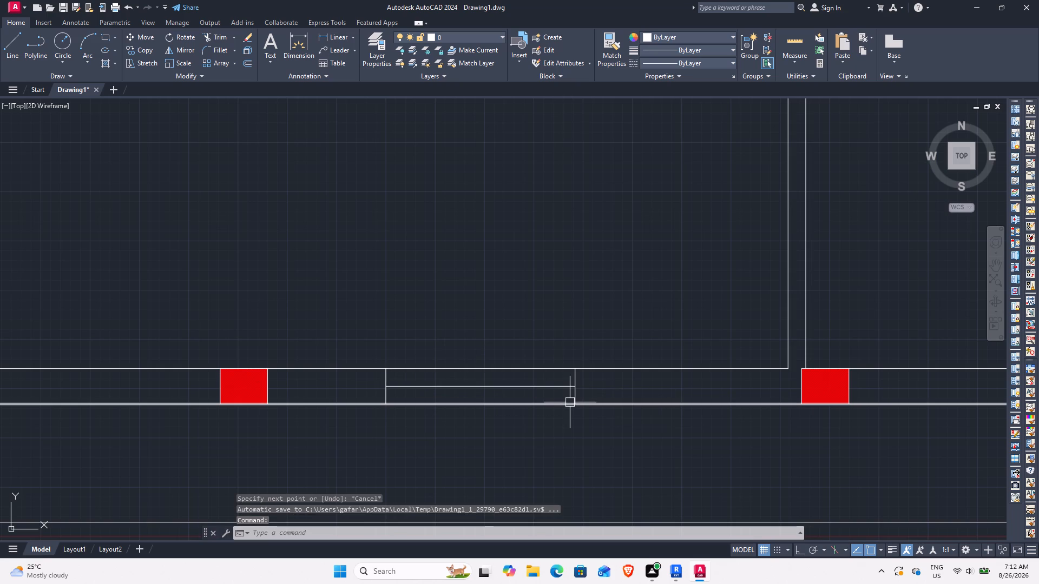
Offset the bottom wall's horizontal window centre line 1" above and below.
type("O 1")
key("Return")
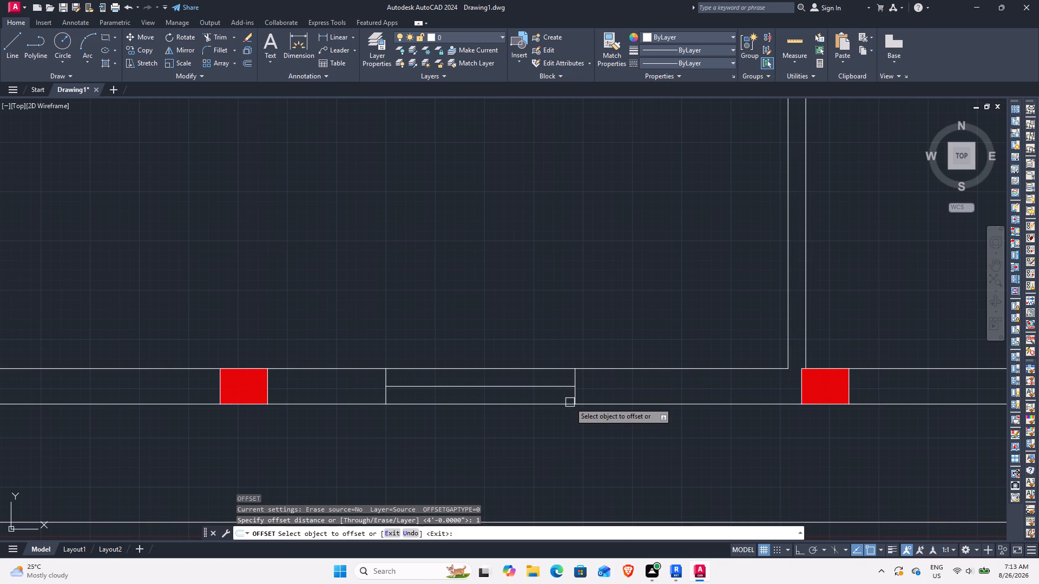
scroll(522, 371, "up", 1)
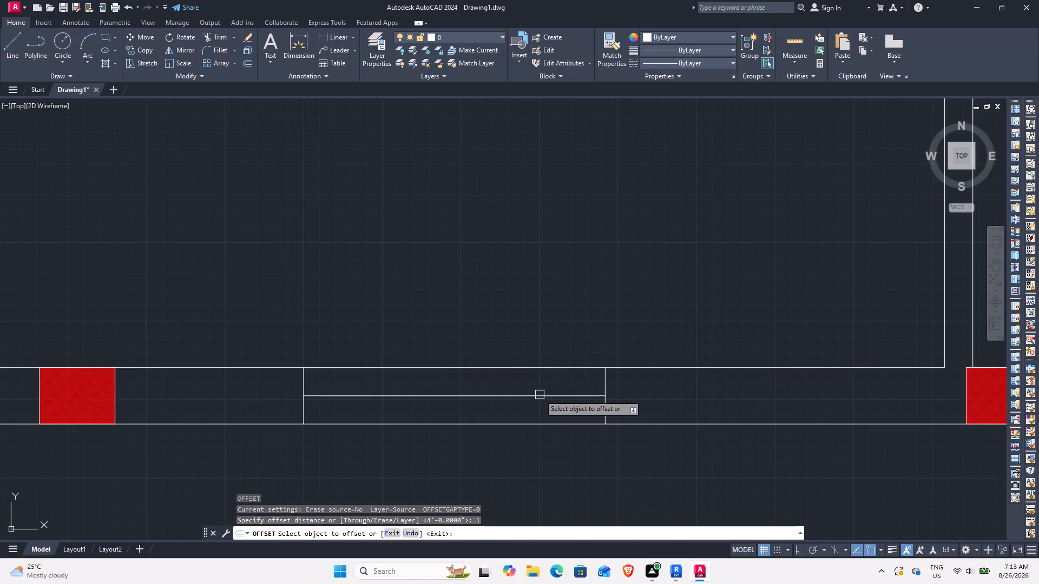
left_click(539, 394)
left_click(538, 384)
left_click(538, 397)
left_click(542, 427)
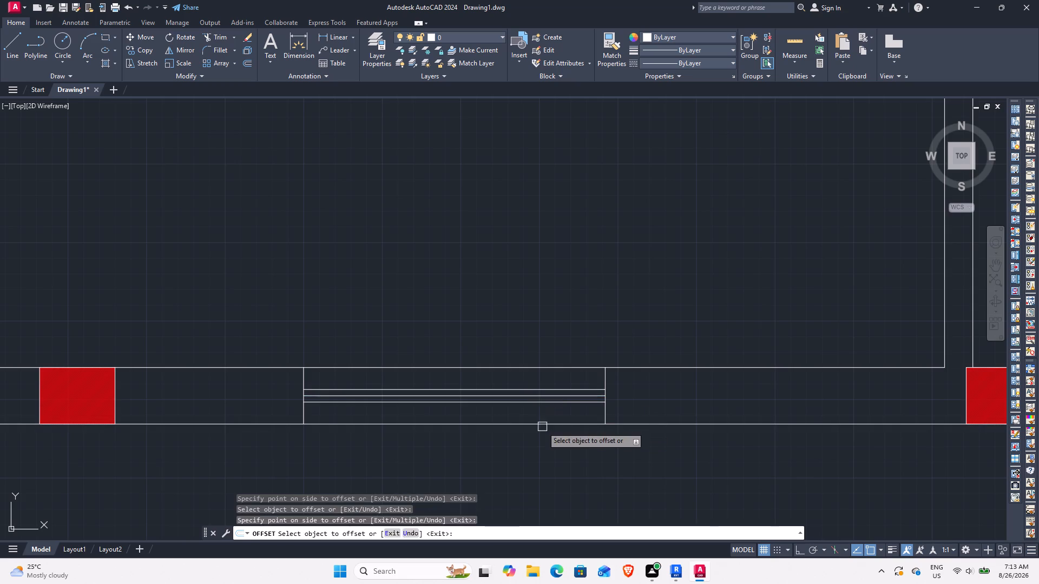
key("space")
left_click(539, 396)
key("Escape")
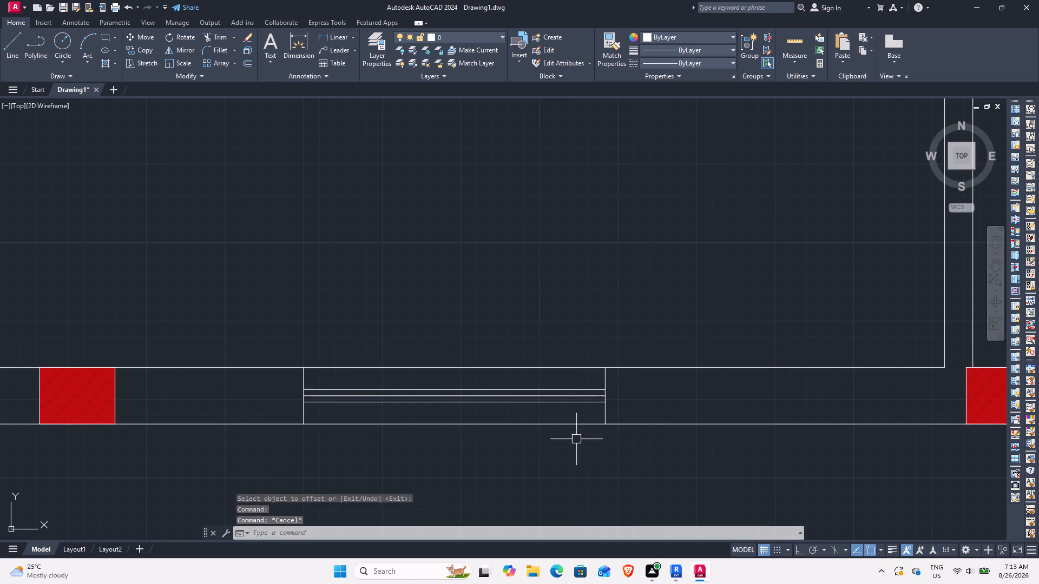
Copy the bottom wall's window, from its upper right corner, onto the right wall's inner line just above the cross wall.
scroll(573, 437, "down", 2)
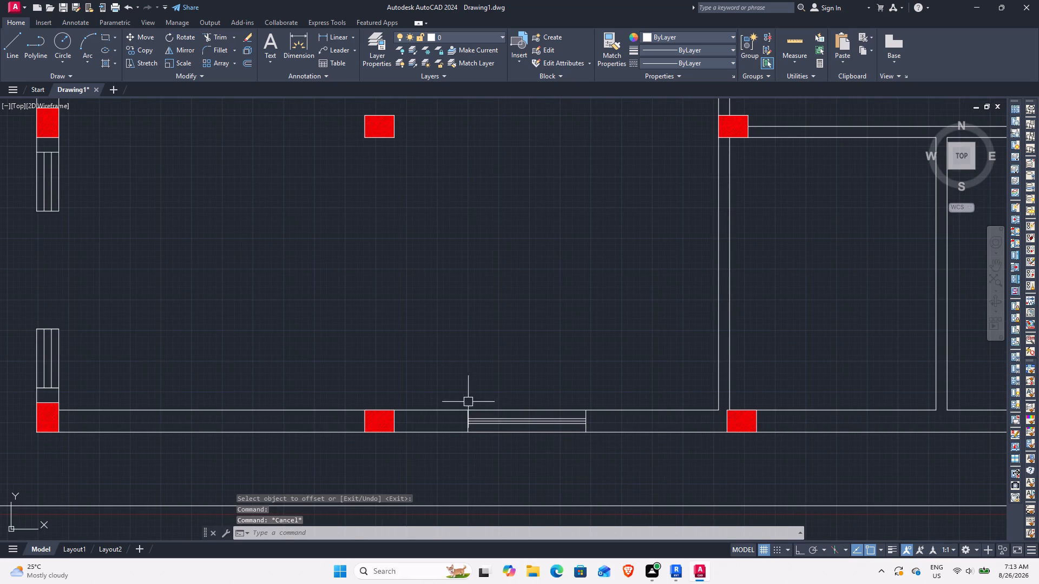
left_click_drag(446, 395, 457, 404)
left_click(641, 459)
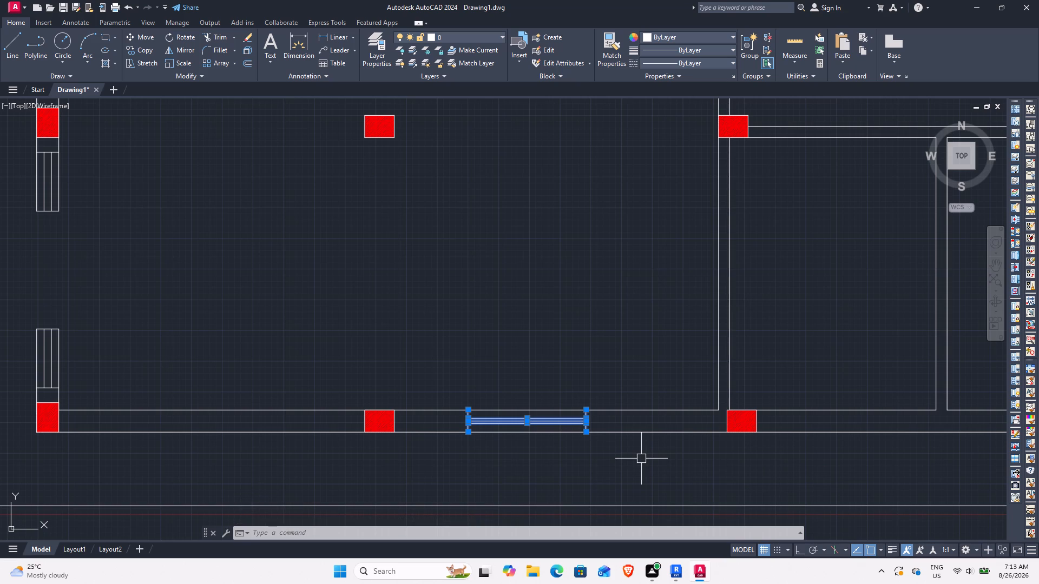
key("c")
type("O")
key("space")
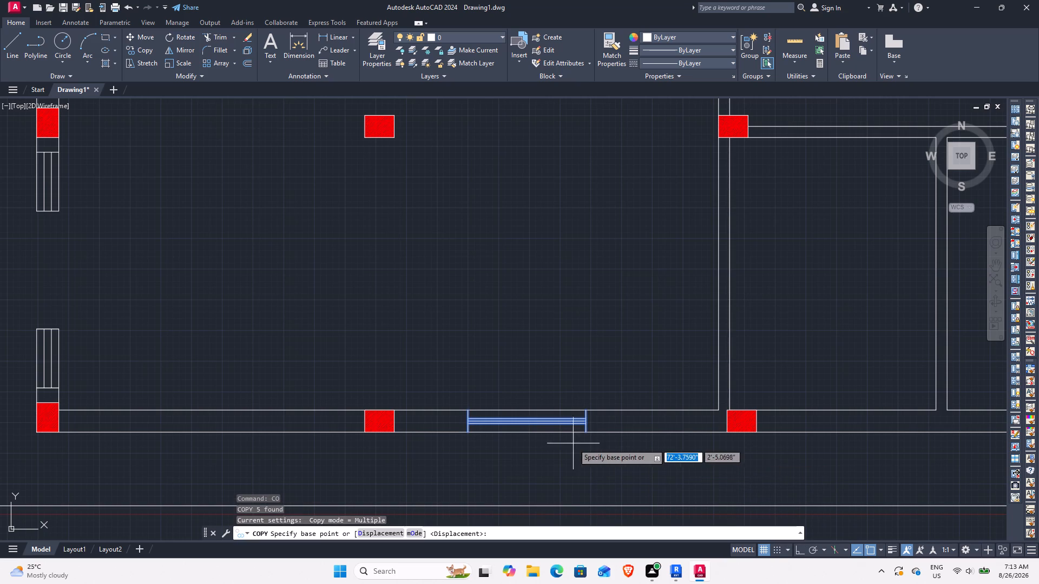
middle_click_drag(656, 422, 563, 464)
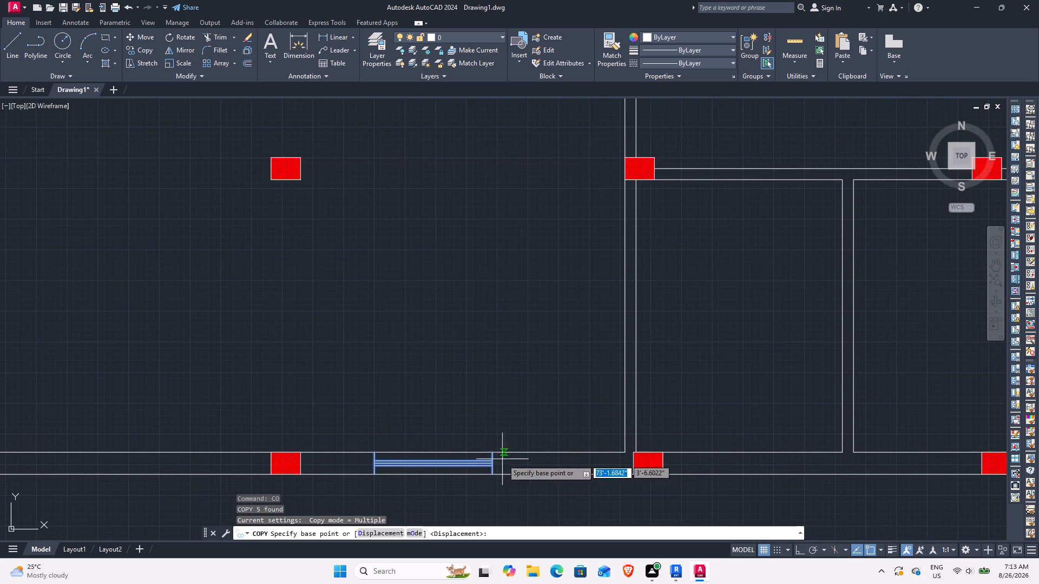
left_click(492, 453)
scroll(689, 395, "down", 4)
middle_click_drag(728, 372, 605, 422)
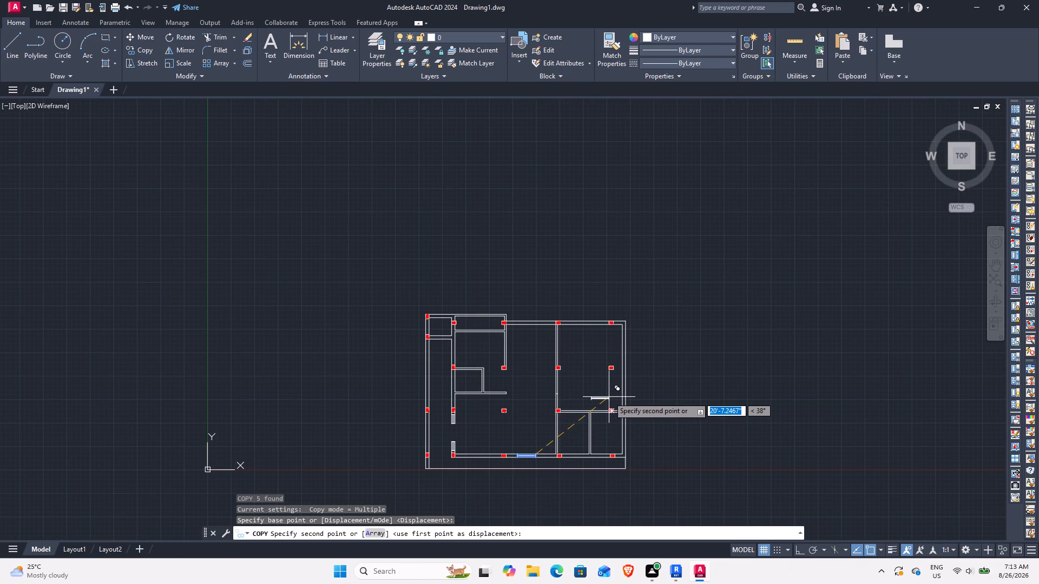
scroll(640, 430, "up", 3)
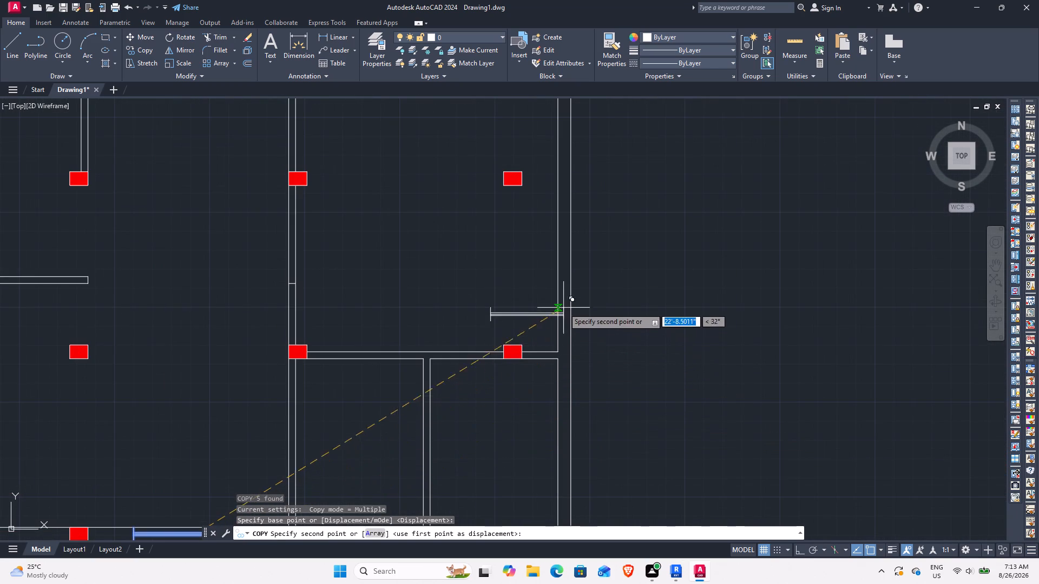
left_click(559, 330)
key("Escape")
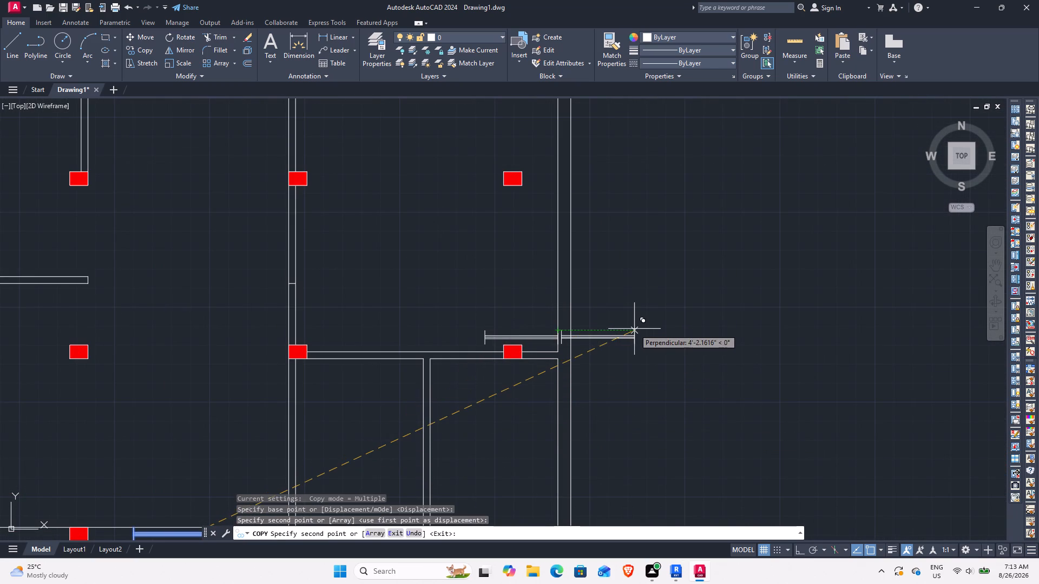
Rotate the copied window 90° about its upper left corner so that it stands vertical.
left_click(471, 309)
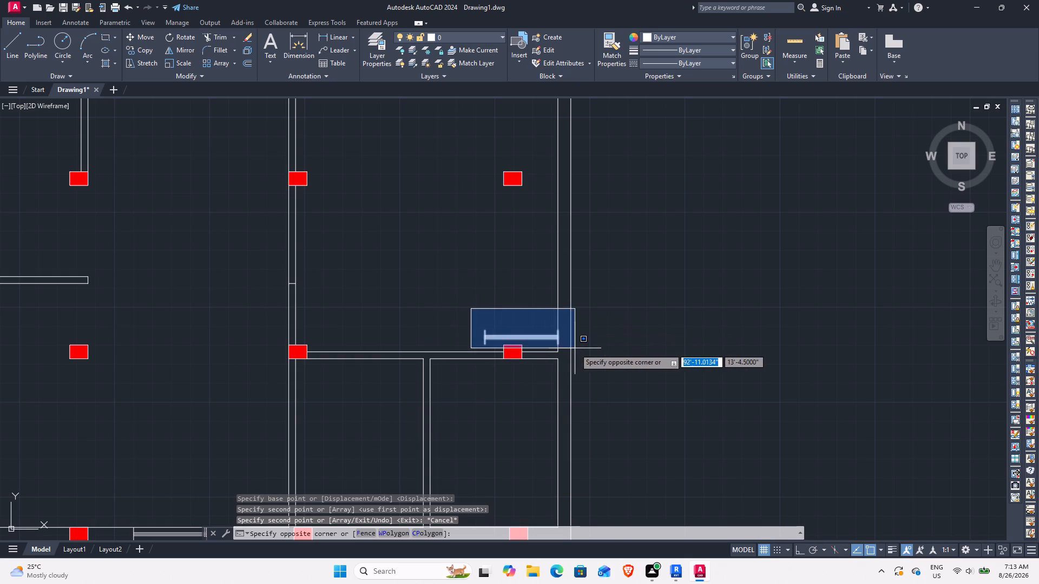
left_click(575, 348)
scroll(562, 343, "up", 2)
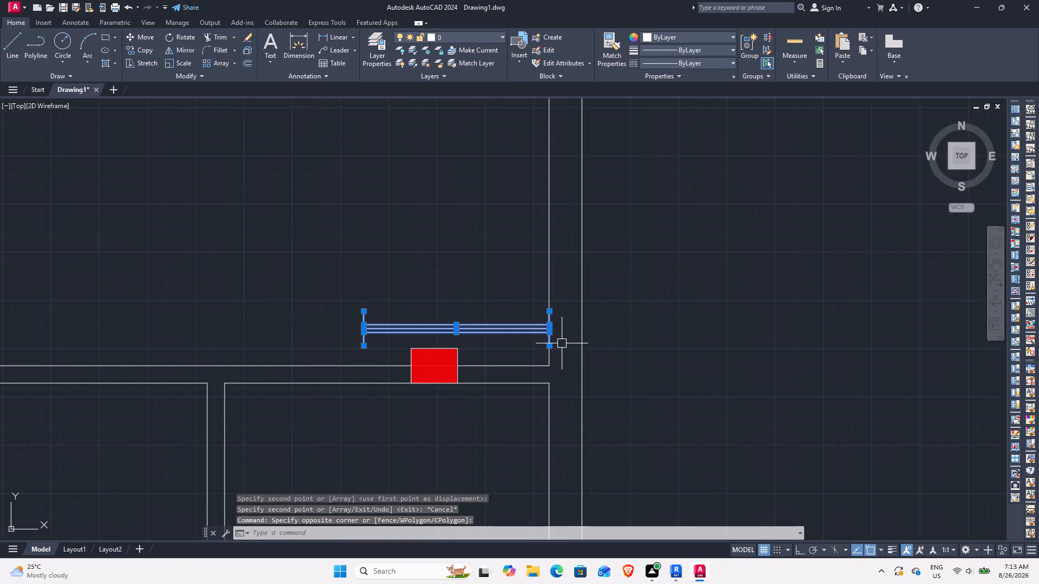
type("RO")
key("space")
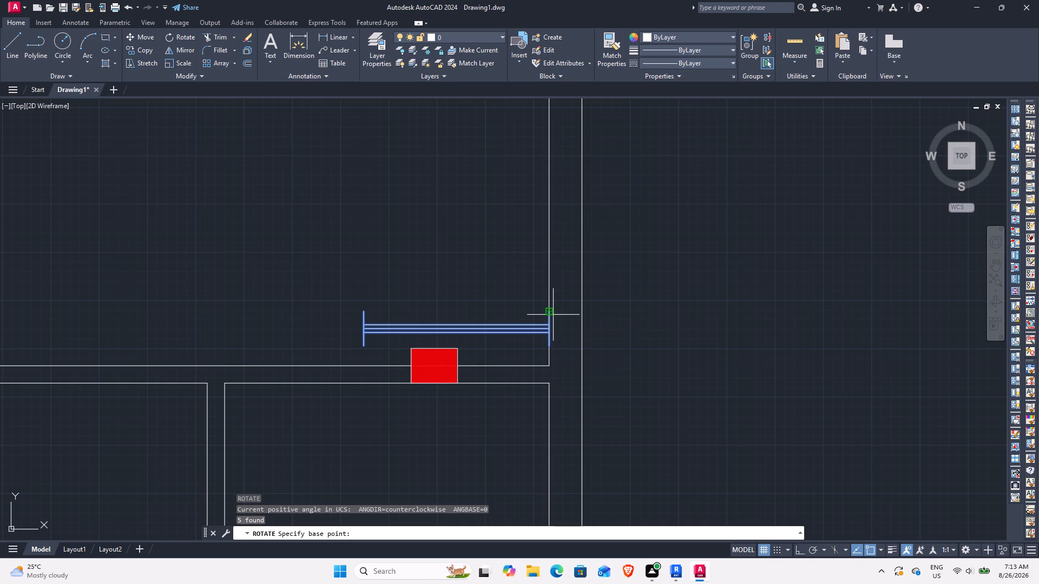
left_click(360, 309)
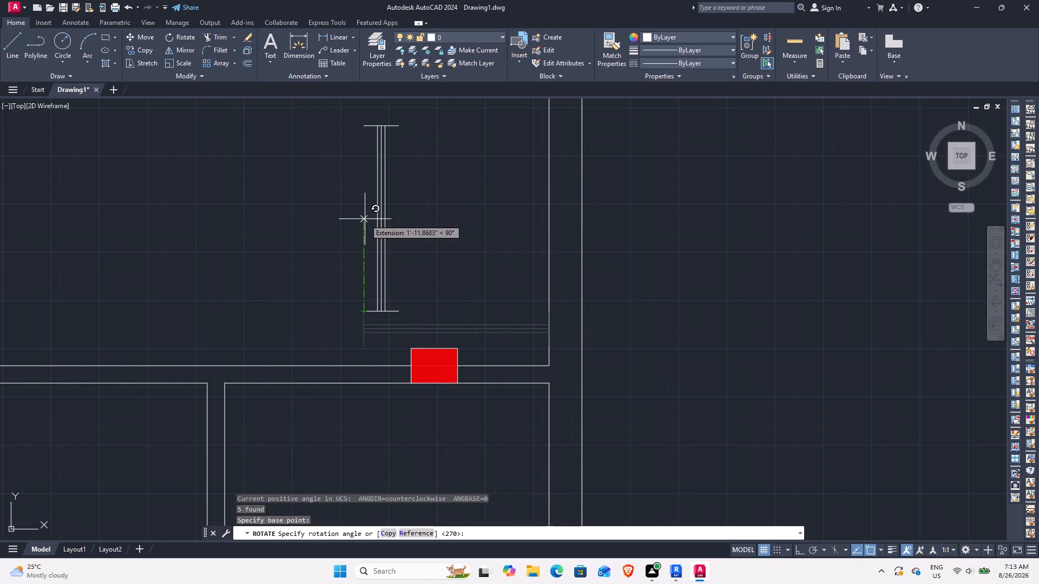
left_click(365, 219)
Move the vertical window by its lower left corner onto the right wall's inner line, just above the cross wall.
left_click(346, 110)
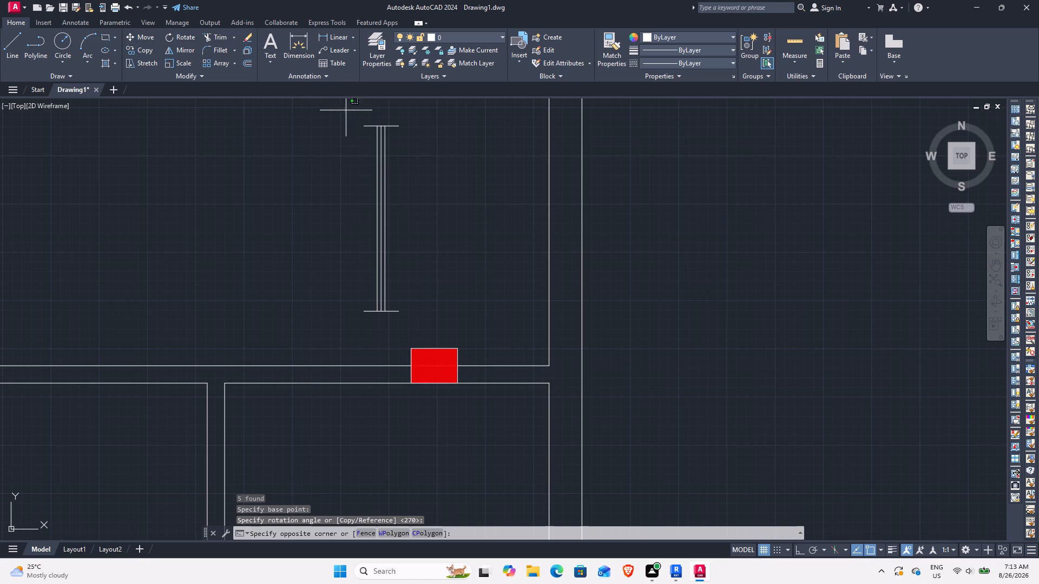
left_click(413, 323)
type("M")
key("space")
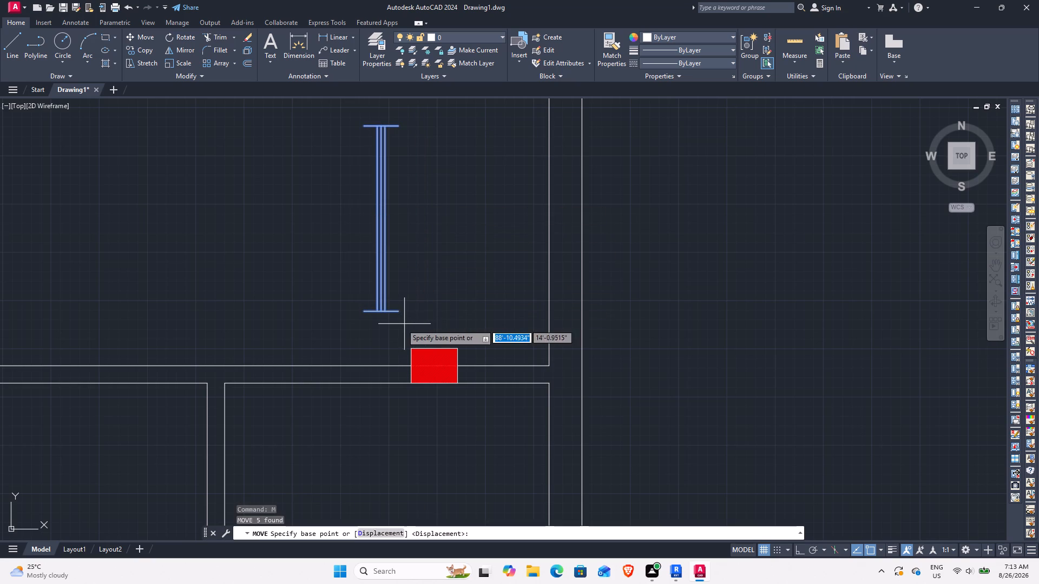
left_click(365, 313)
left_click(548, 315)
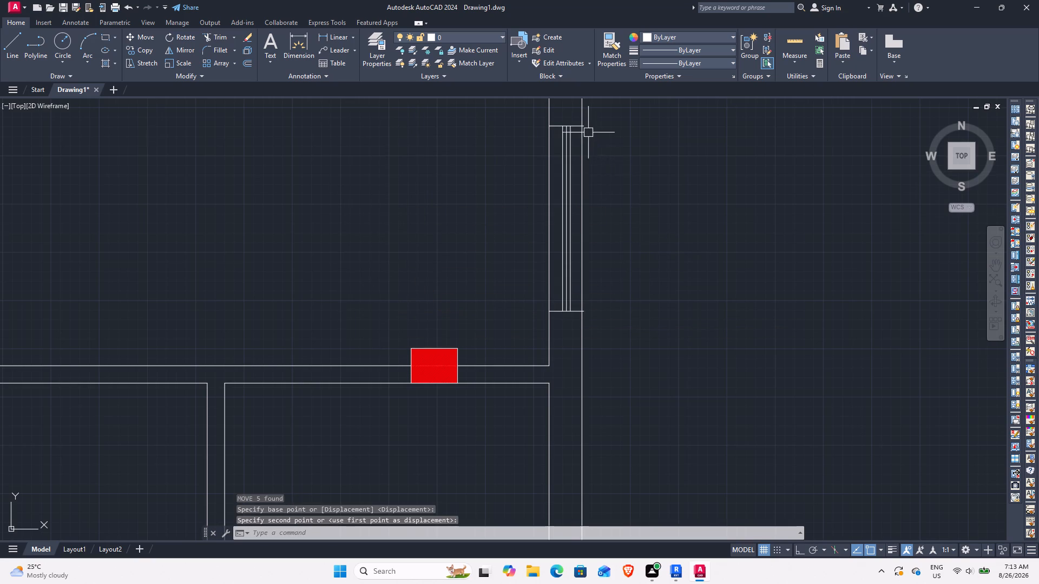
Examine how the end marks of the relocated window fit across the thickness of the right wall.
scroll(587, 129, "up", 4)
scroll(581, 138, "down", 3)
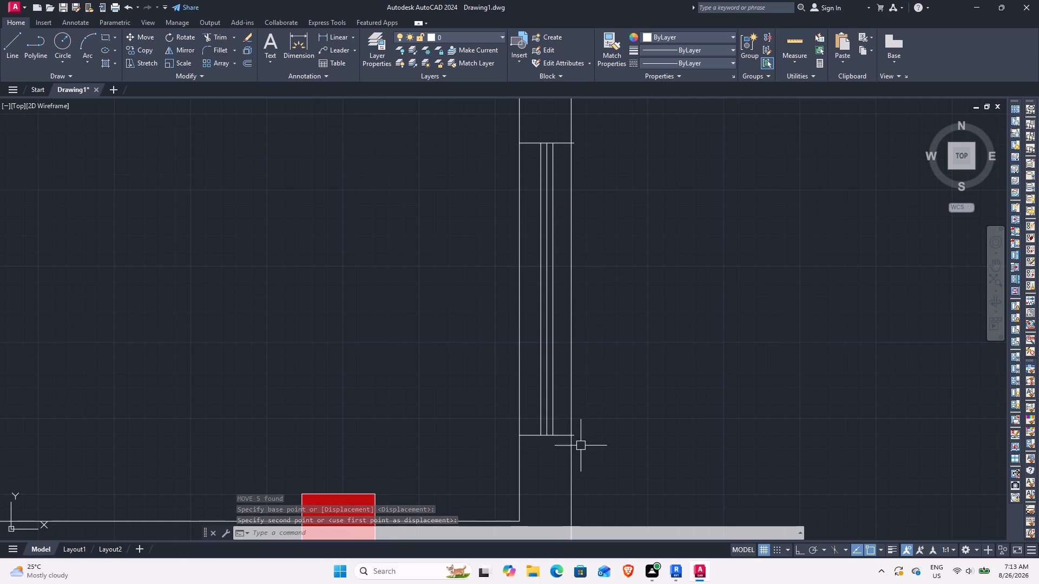
scroll(544, 461, "up", 3)
scroll(425, 348, "up", 3)
scroll(501, 375, "down", 3)
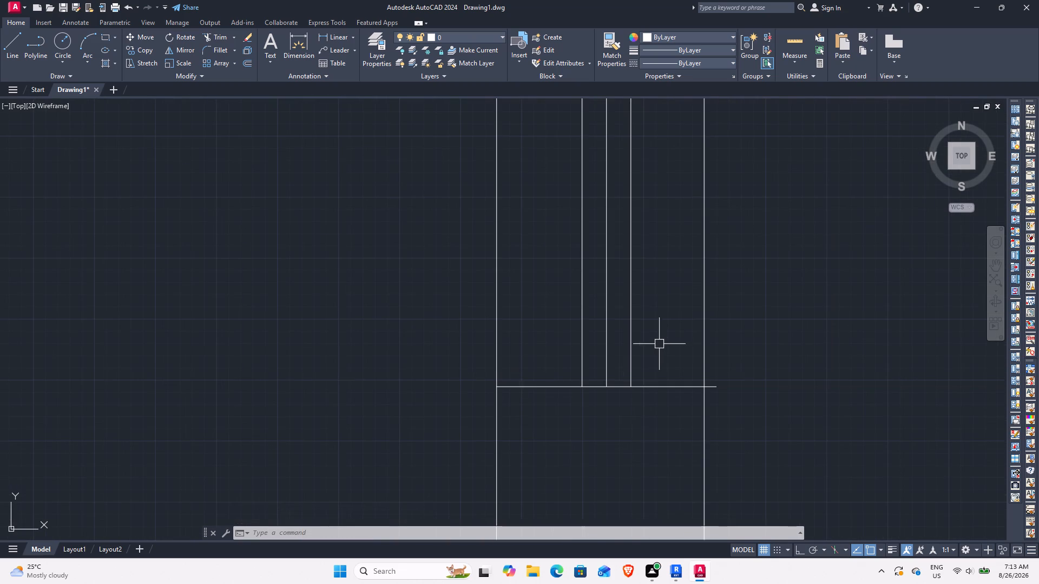
scroll(663, 341, "down", 2)
middle_click_drag(662, 333, 575, 404)
middle_click_drag(562, 266, 565, 420)
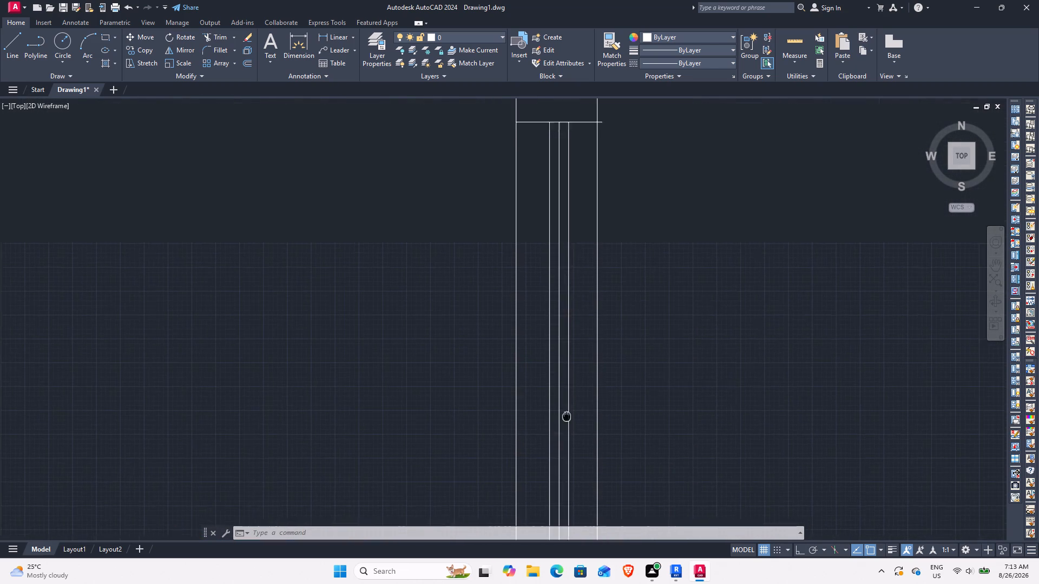
middle_click_drag(565, 420, 556, 440)
scroll(571, 407, "down", 4)
middle_click_drag(511, 435, 587, 207)
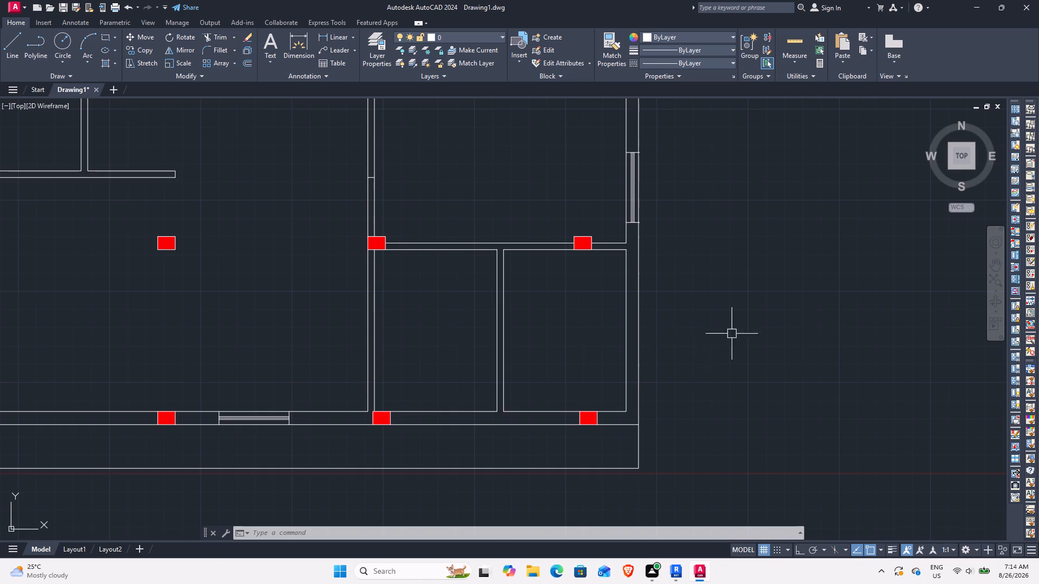
middle_click_drag(746, 280, 684, 390)
scroll(602, 268, "up", 1)
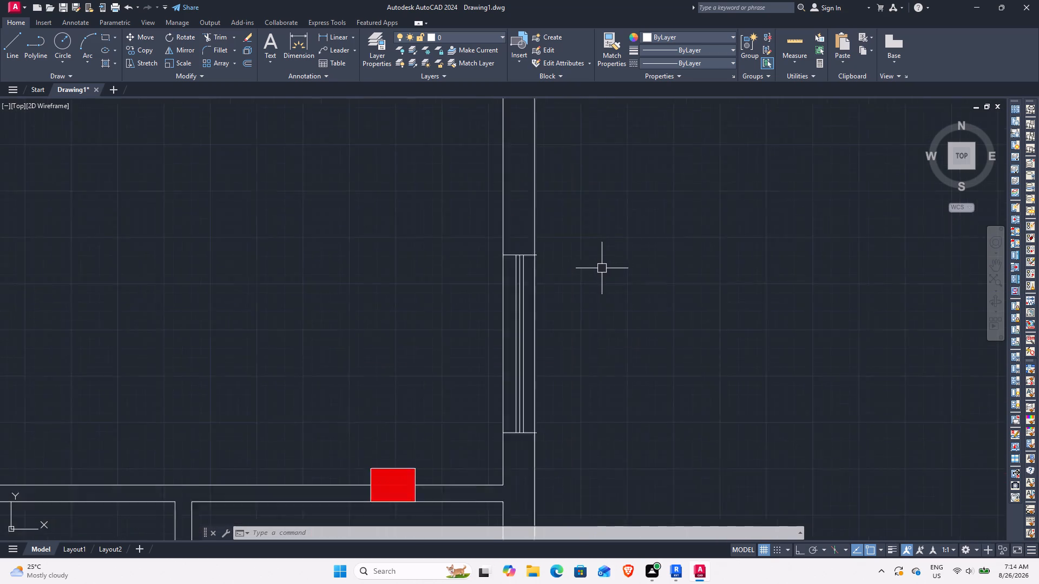
scroll(602, 268, "up", 2)
middle_click_drag(563, 306, 619, 191)
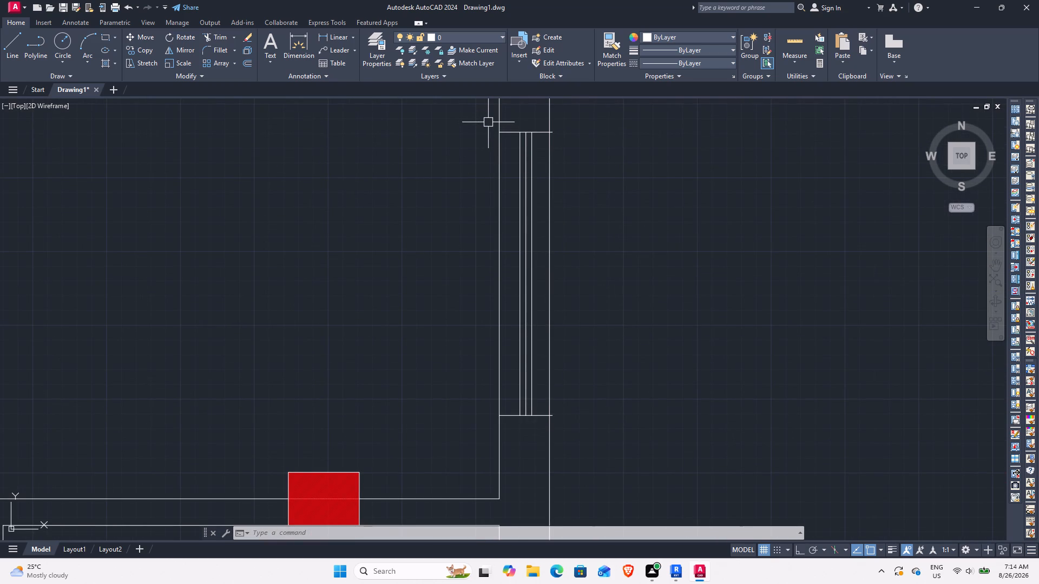
Copy the right wall's window about 10'-11.7" straight up the same wall, using its lower left corner as base point.
scroll(532, 203, "down", 3)
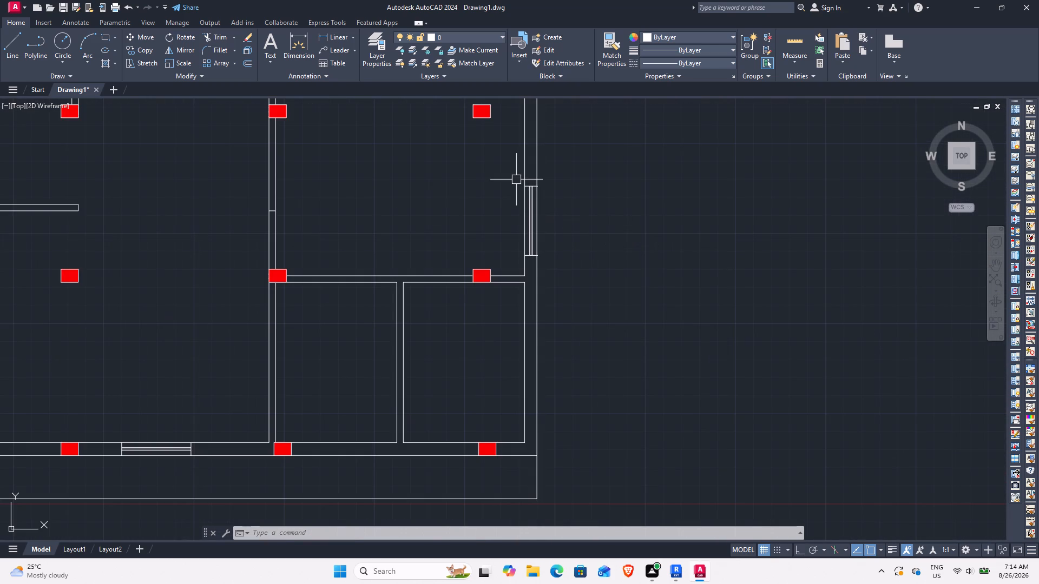
left_click(516, 179)
left_click(568, 274)
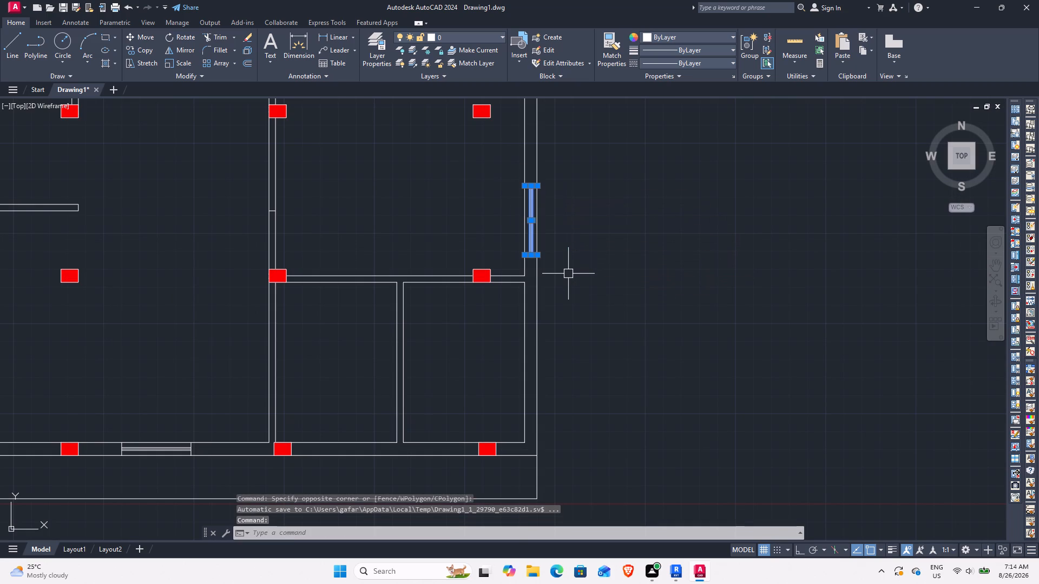
key("c")
type("O")
key("space")
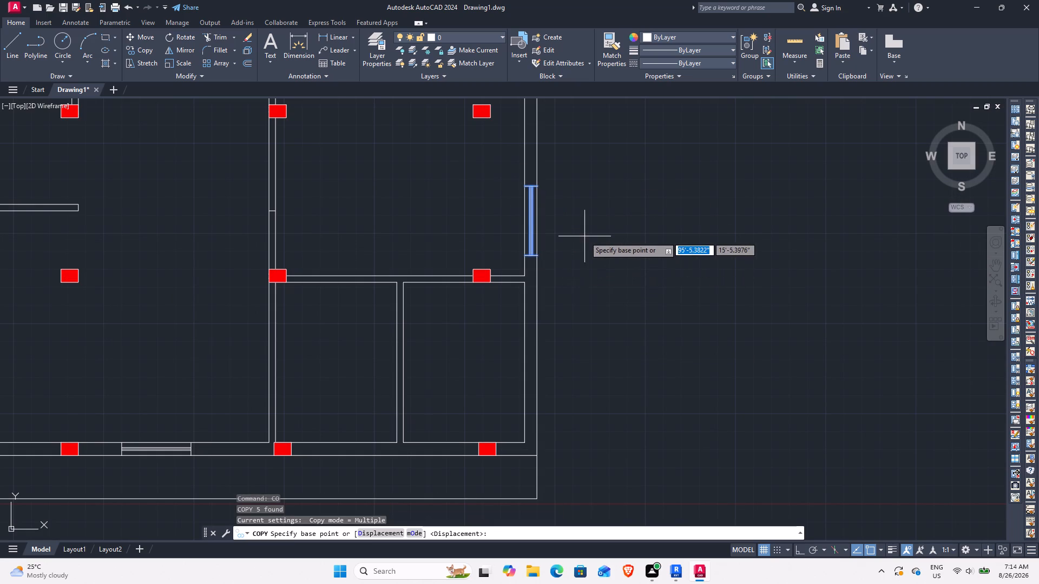
middle_click_drag(584, 236, 554, 335)
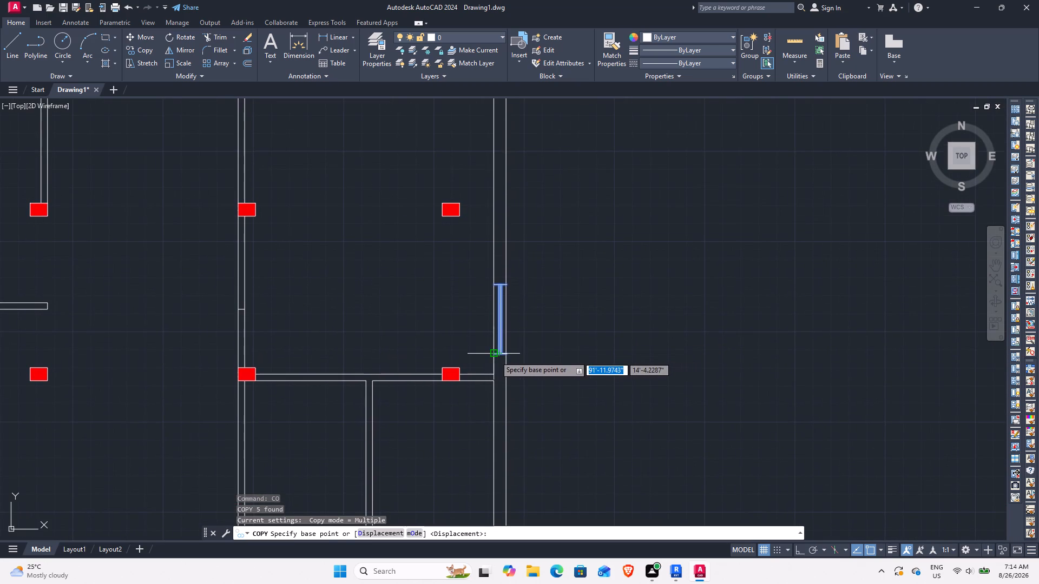
left_click(495, 356)
middle_click_drag(493, 224, 493, 391)
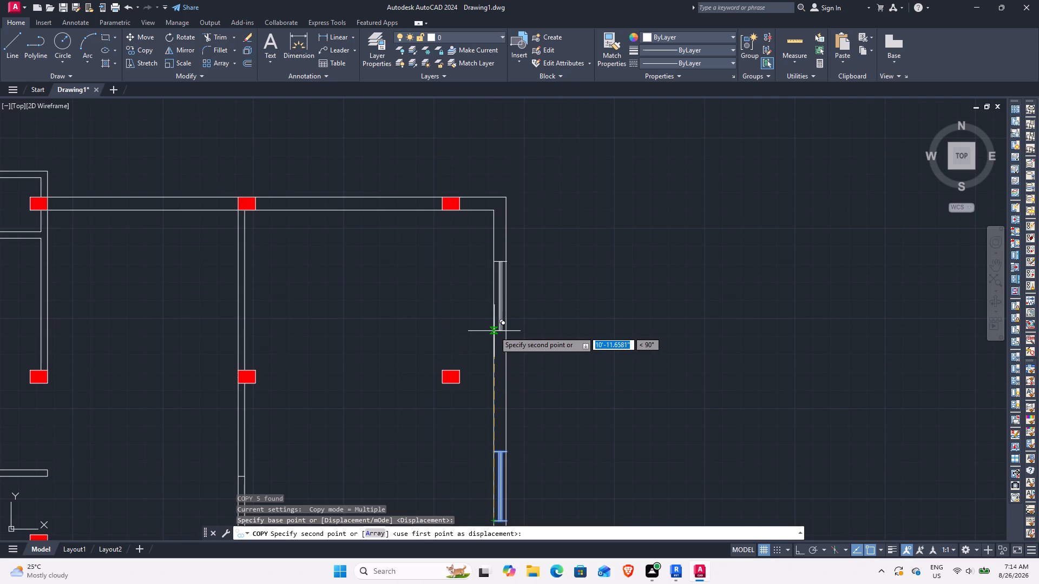
left_click(494, 331)
key("Escape")
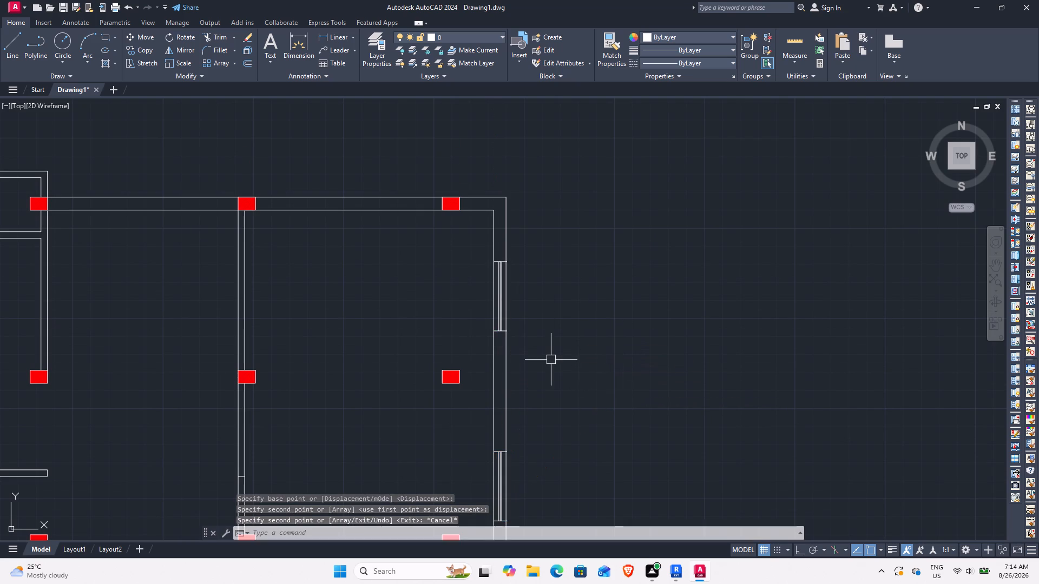
Shorten the top wall's inner line between the two middle columns so its left end meets the left column's right edge.
middle_click_drag(550, 359, 757, 276)
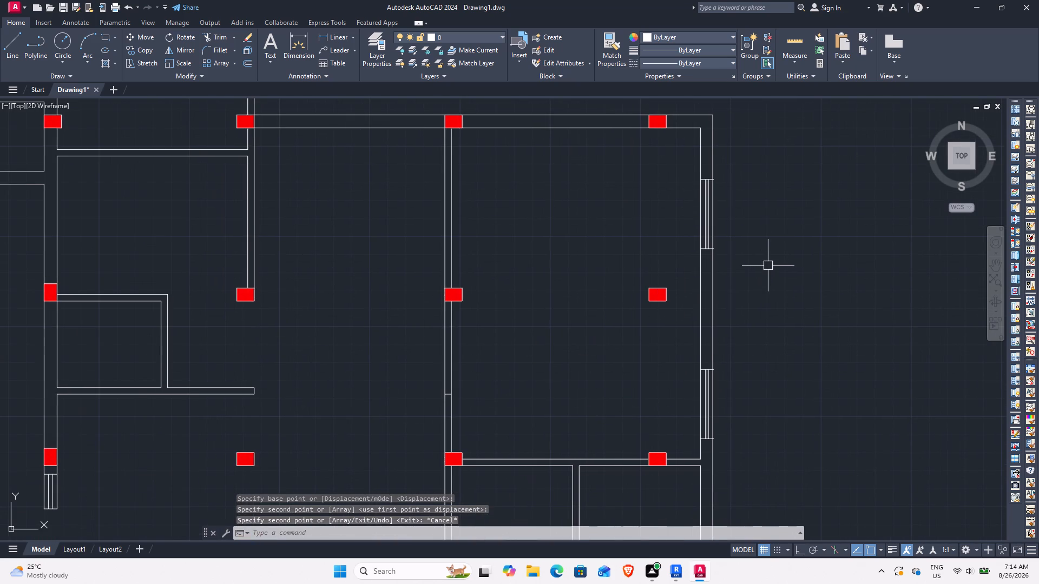
scroll(768, 266, "down", 1)
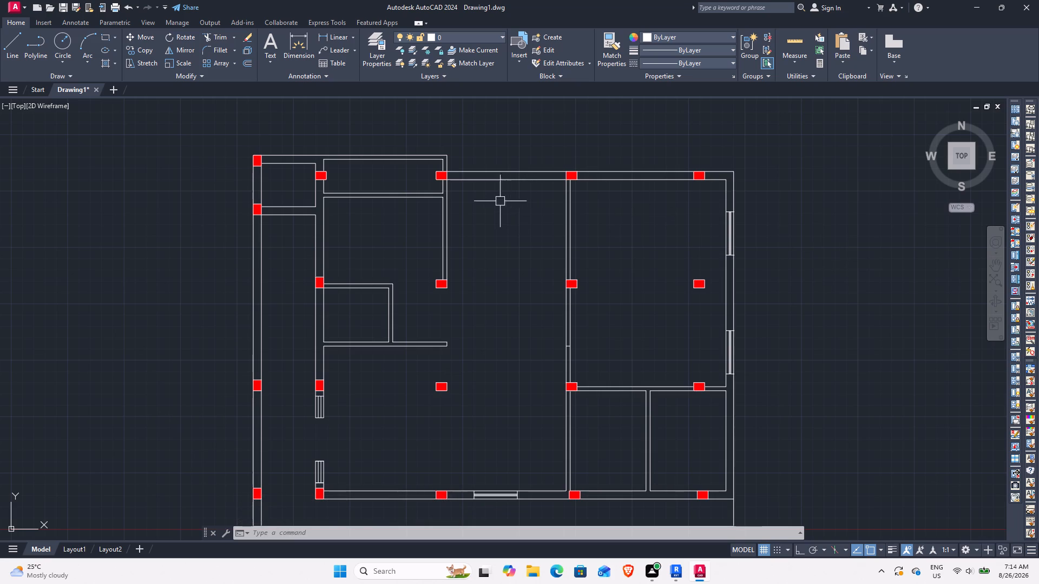
scroll(475, 166, "up", 1)
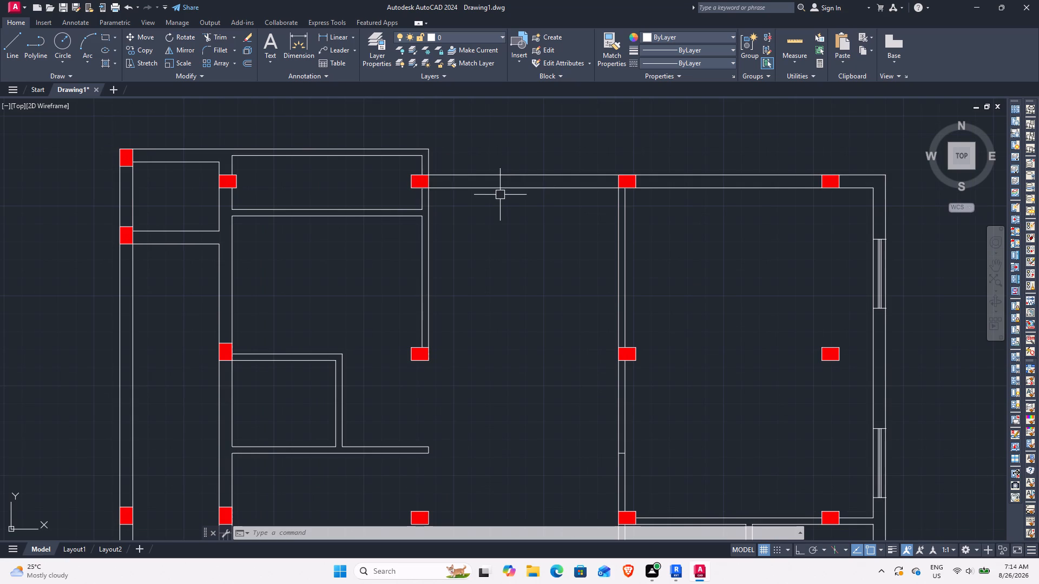
left_click(500, 189)
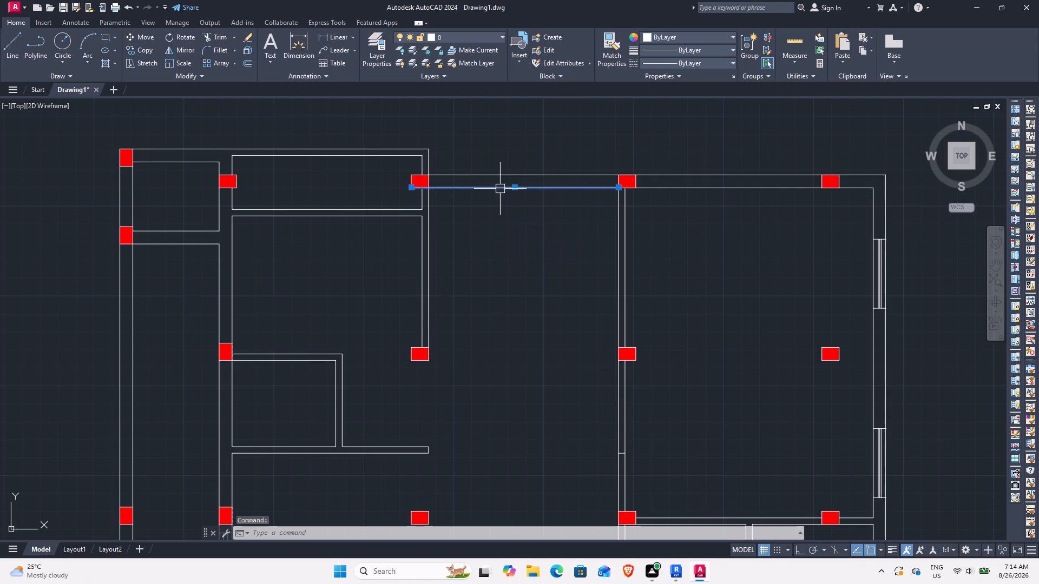
scroll(414, 188, "up", 9)
left_click(407, 188)
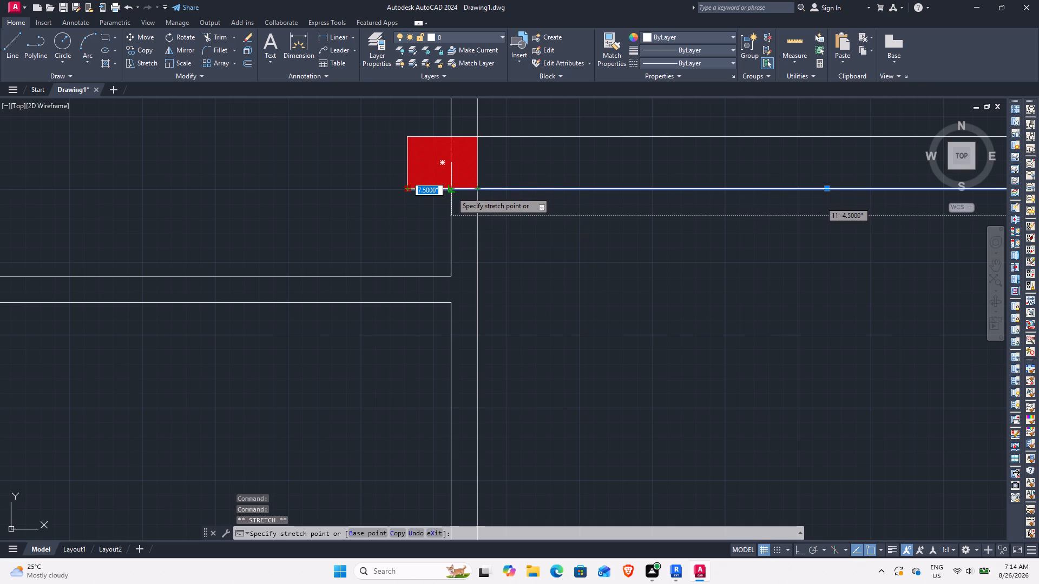
left_click(479, 190)
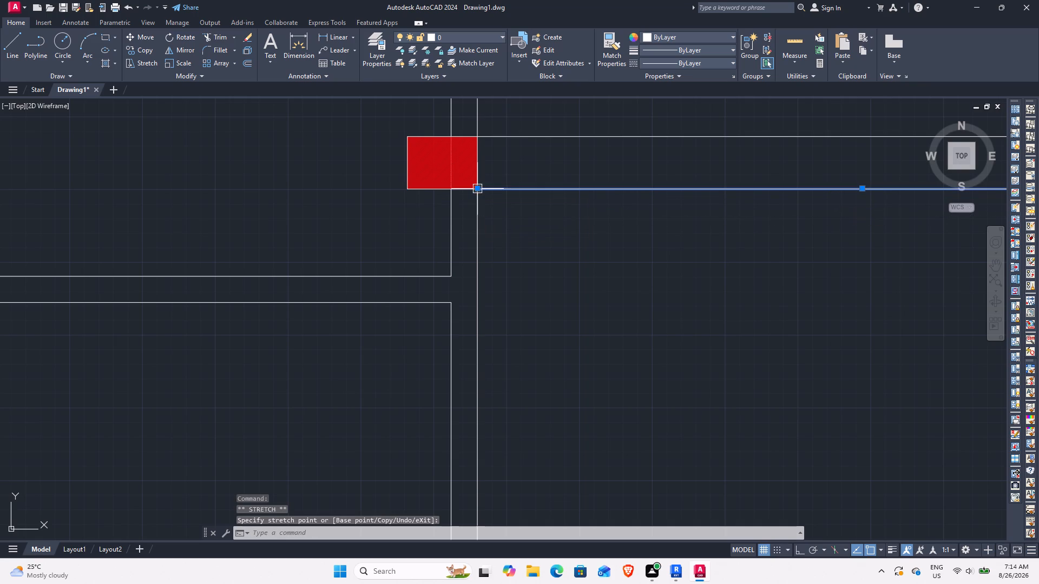
key("Escape")
middle_click_drag(665, 227, 385, 241)
scroll(457, 223, "down", 1)
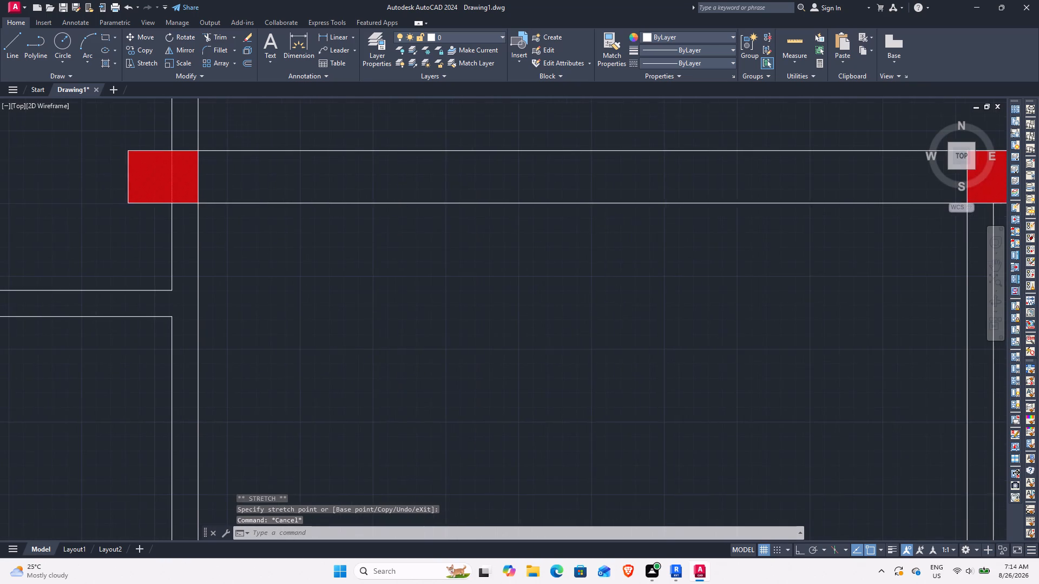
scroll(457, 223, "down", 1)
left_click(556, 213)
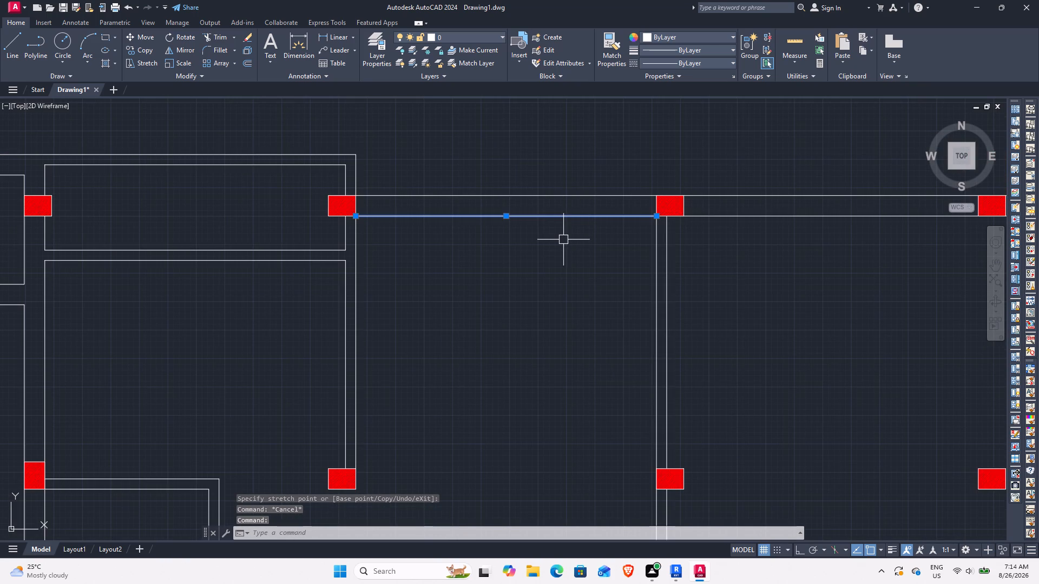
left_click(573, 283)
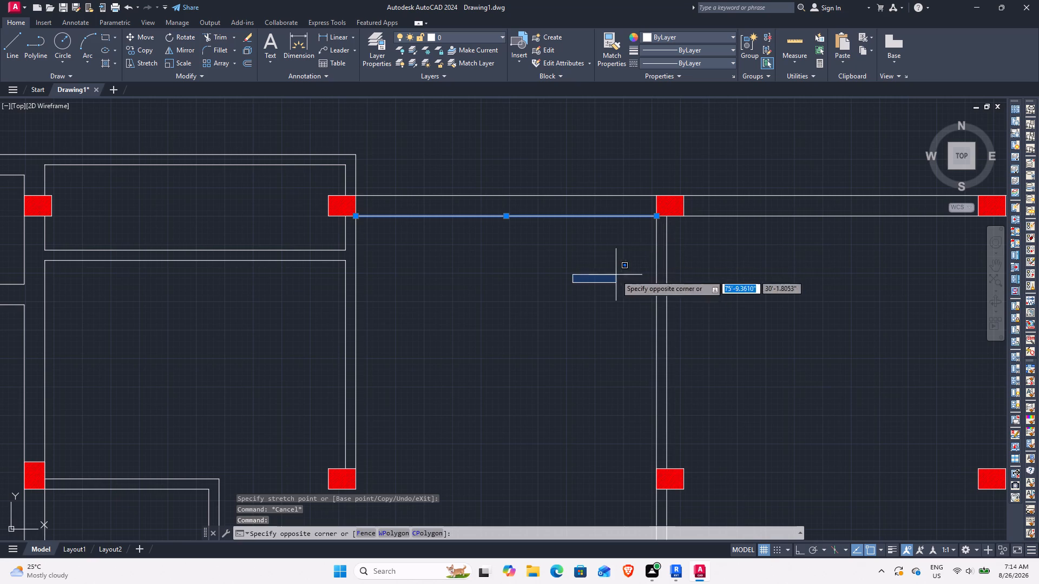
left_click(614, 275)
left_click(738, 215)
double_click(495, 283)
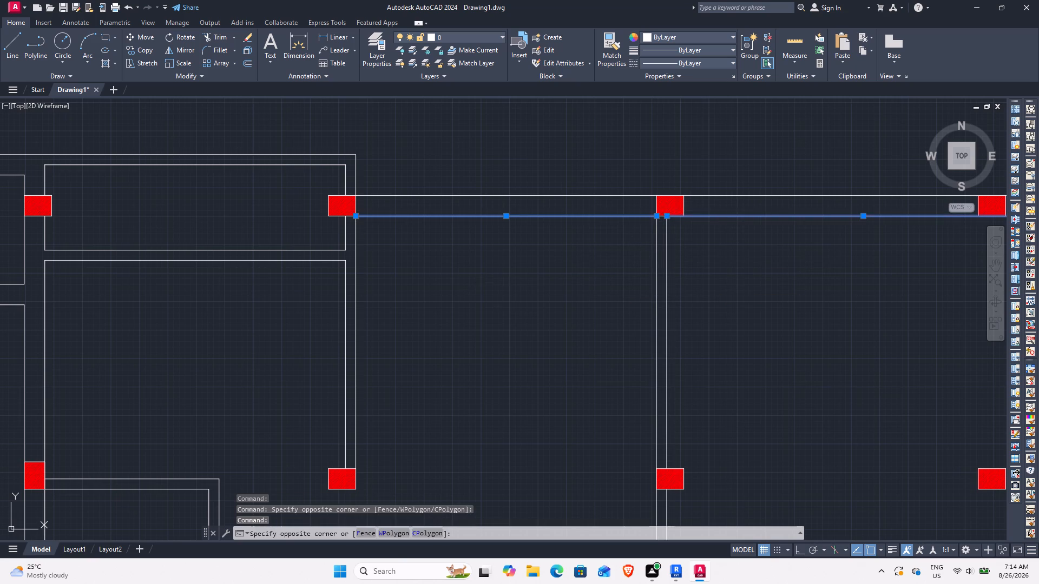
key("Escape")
Draw a line across the top wall's thickness, tracked 6" right of the left middle column's lower right corner.
scroll(509, 224, "up", 1)
middle_click_drag(499, 228, 504, 233)
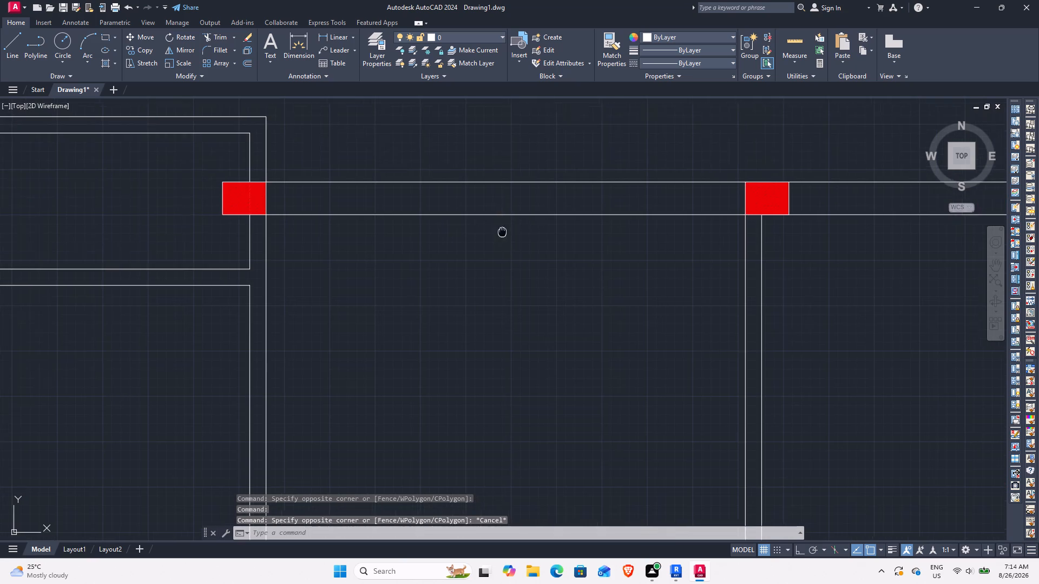
middle_click_drag(504, 233, 536, 282)
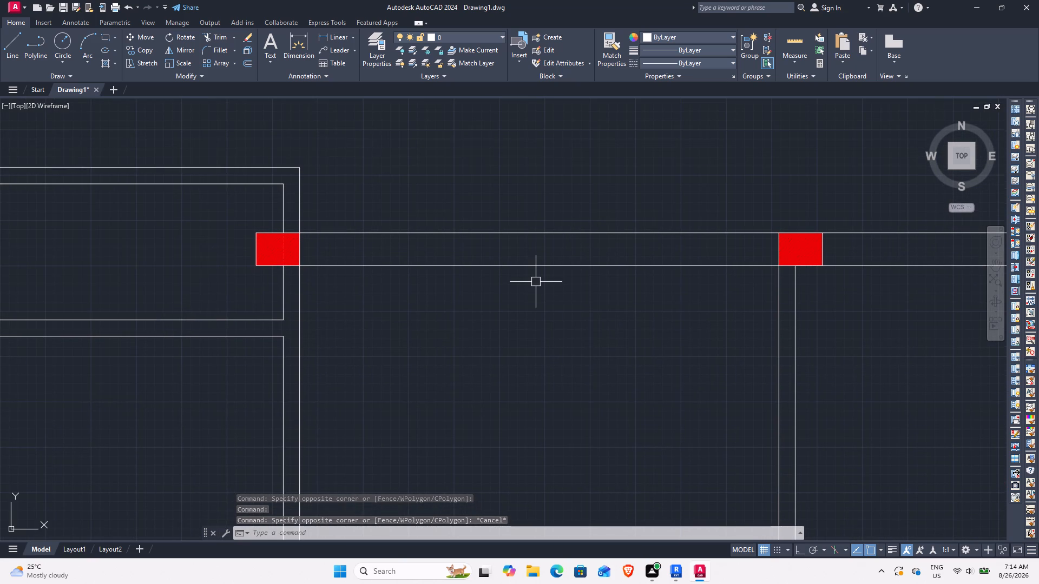
type("L")
key("space")
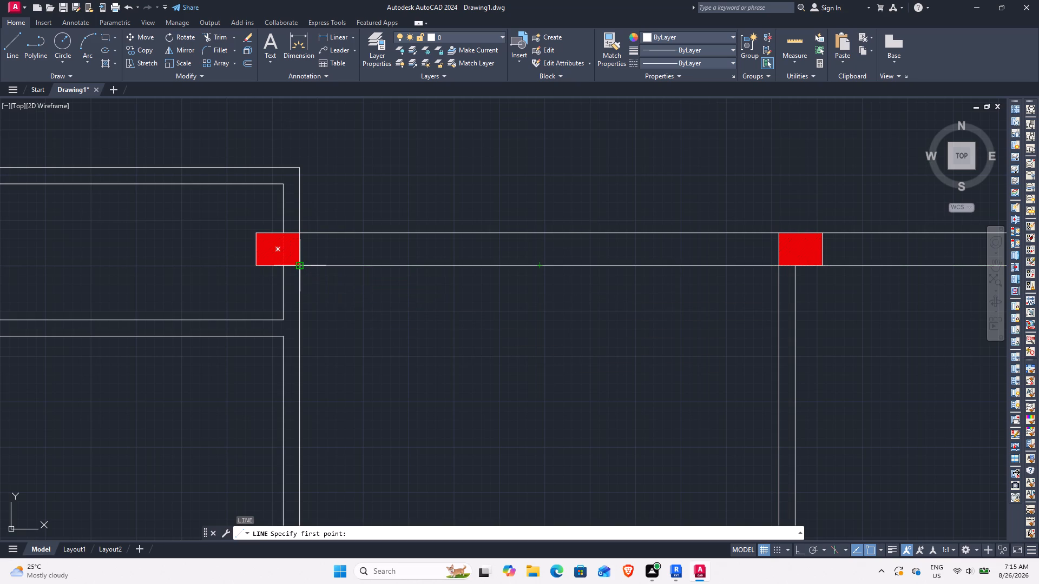
type("TK")
key("space")
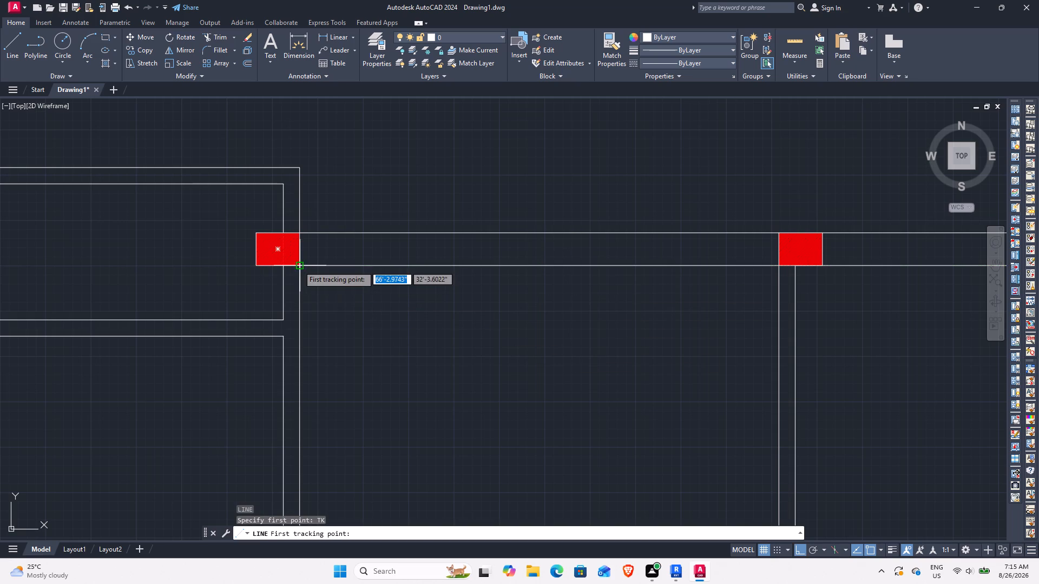
left_click(298, 266)
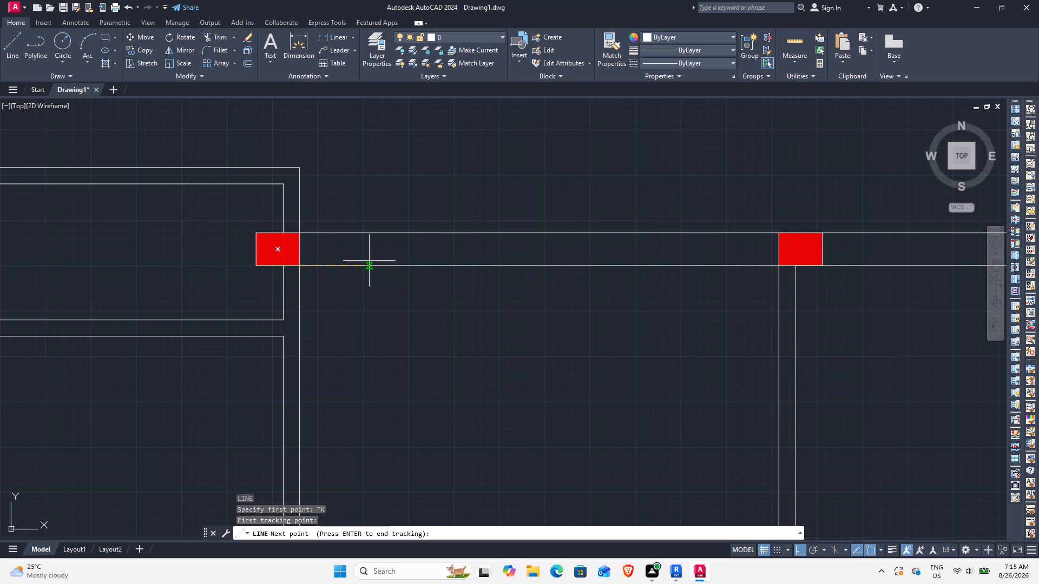
key("6")
key("Return")
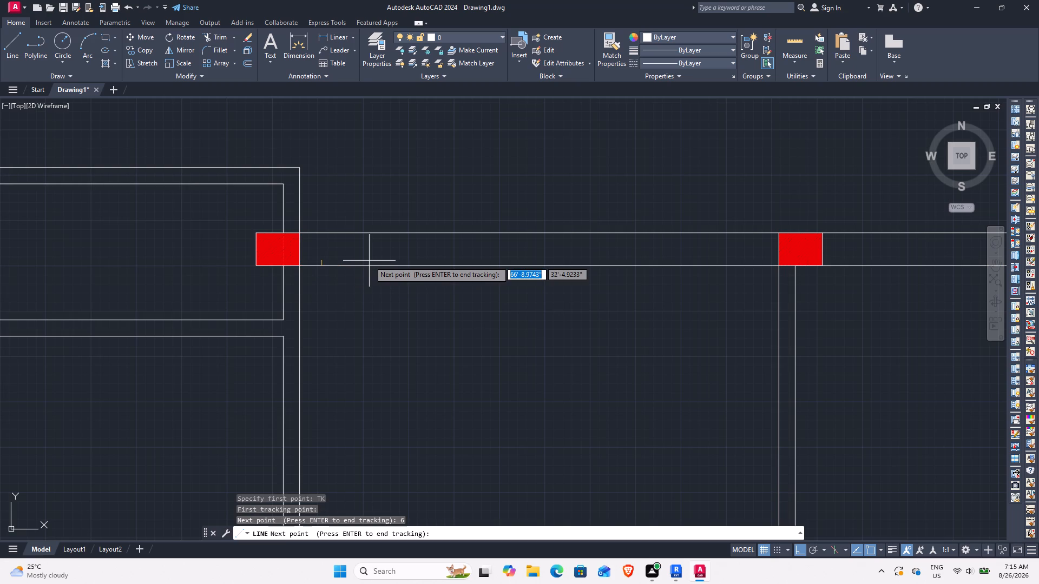
key("space")
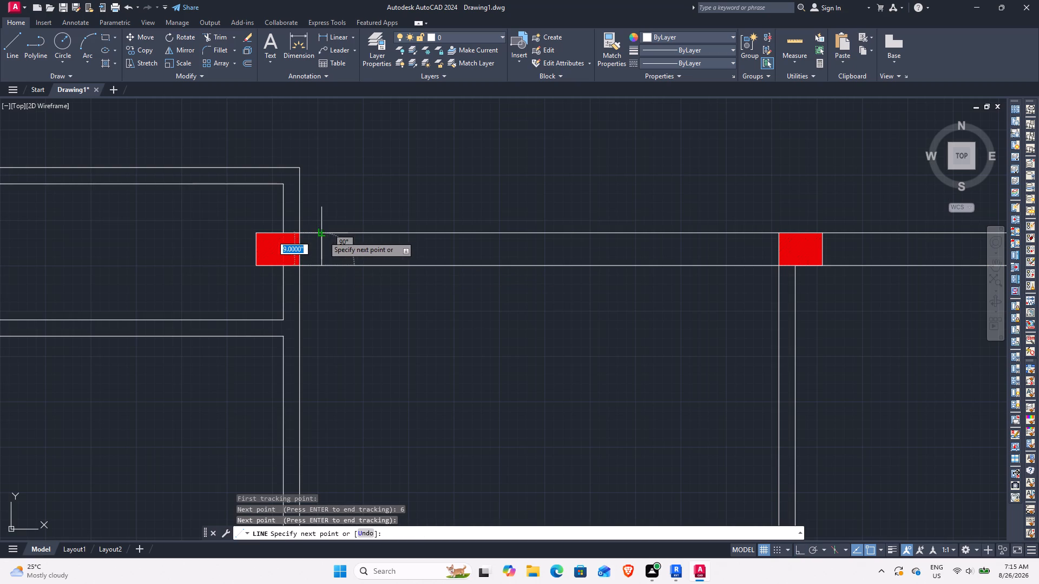
left_click(323, 236)
key("Escape")
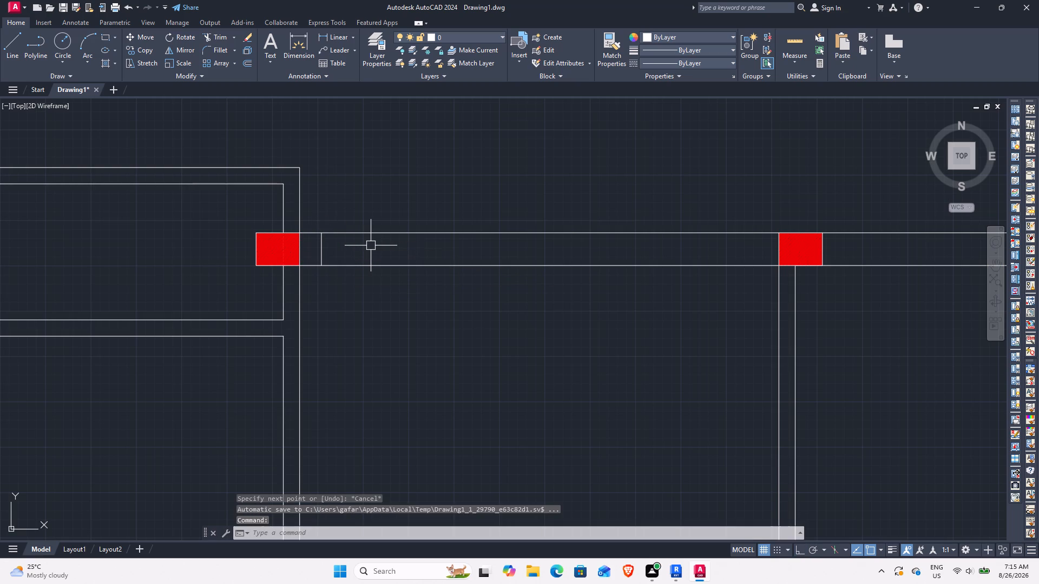
Offset the new cross line 3' to the right to mark the window's other end.
type("O")
key("space")
type("3'")
key("Return")
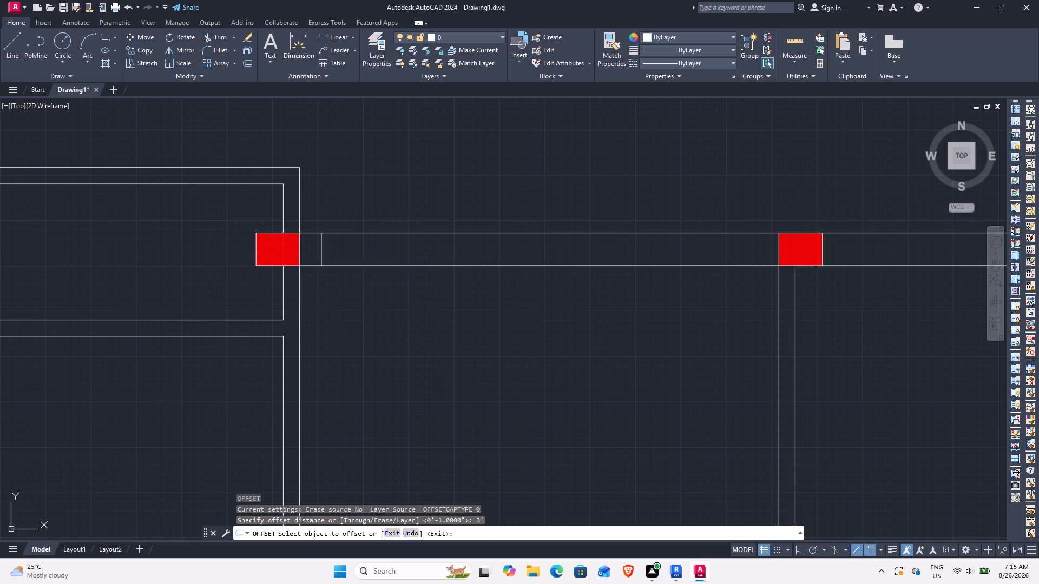
left_click(320, 254)
left_click(445, 266)
key("space")
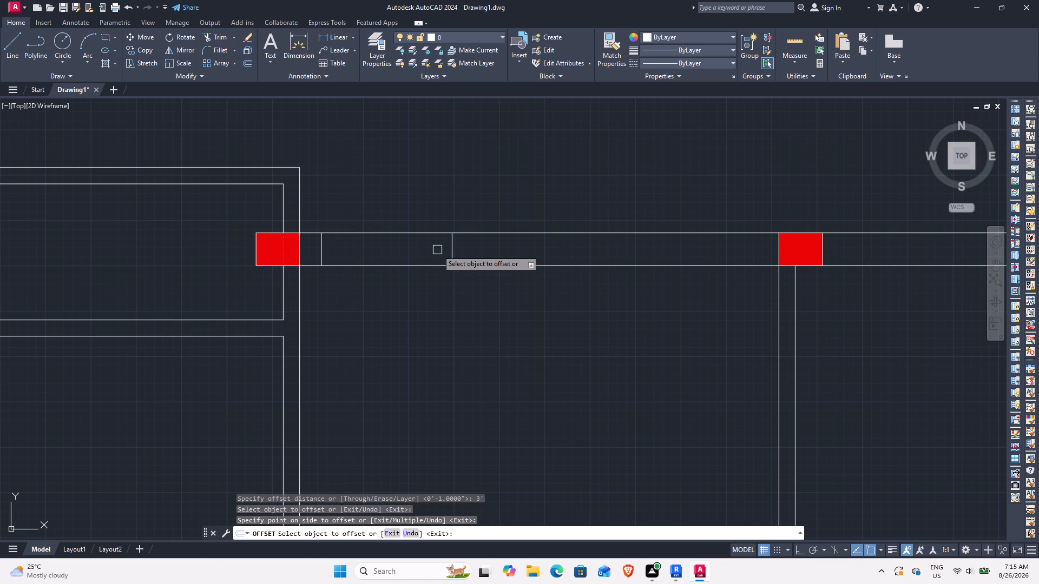
Draw a horizontal line joining the midpoints of the two window end lines in the top wall.
type("L")
key("space")
left_click(324, 255)
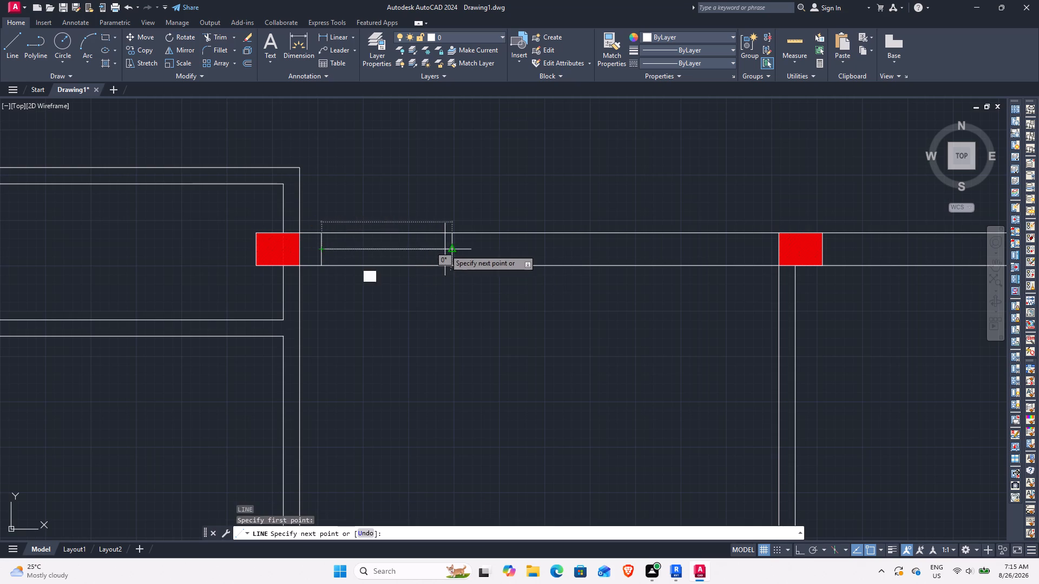
left_click(447, 249)
key("space")
key("1")
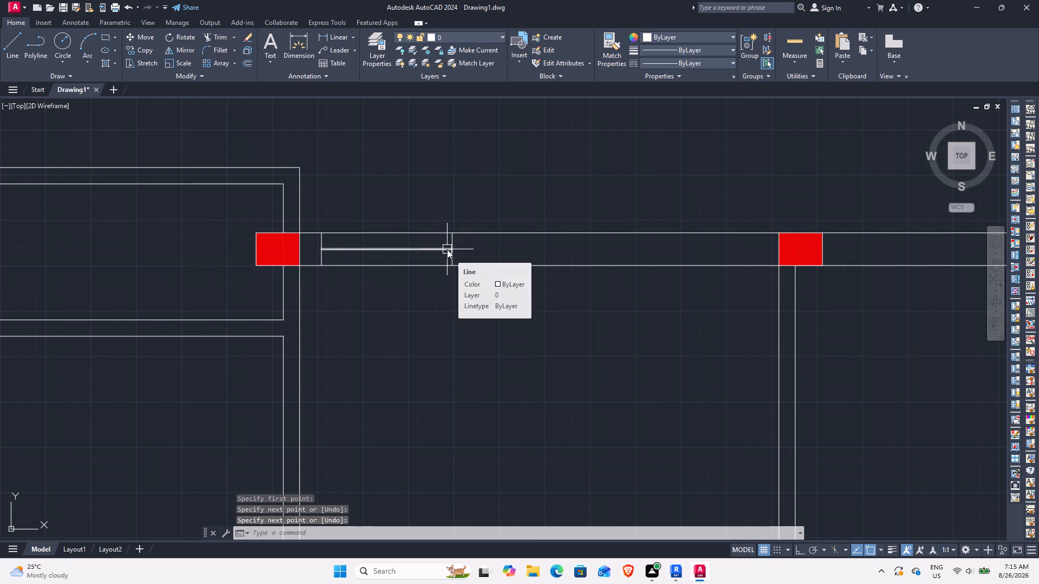
key("Escape")
Offset the window's centre line 1" to both sides to form the glazing lines.
key("o")
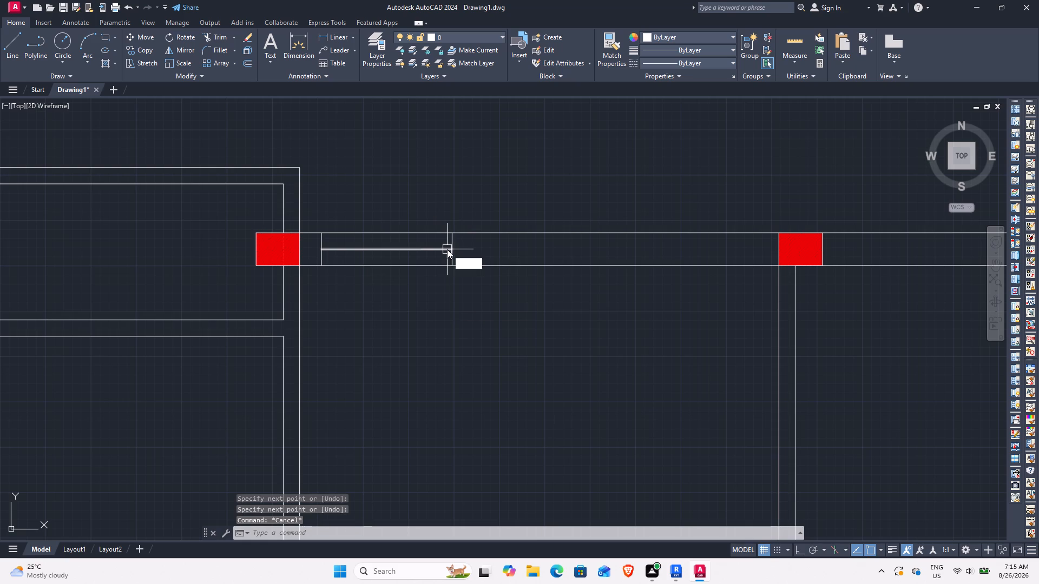
key("space")
type("1")
key("Return")
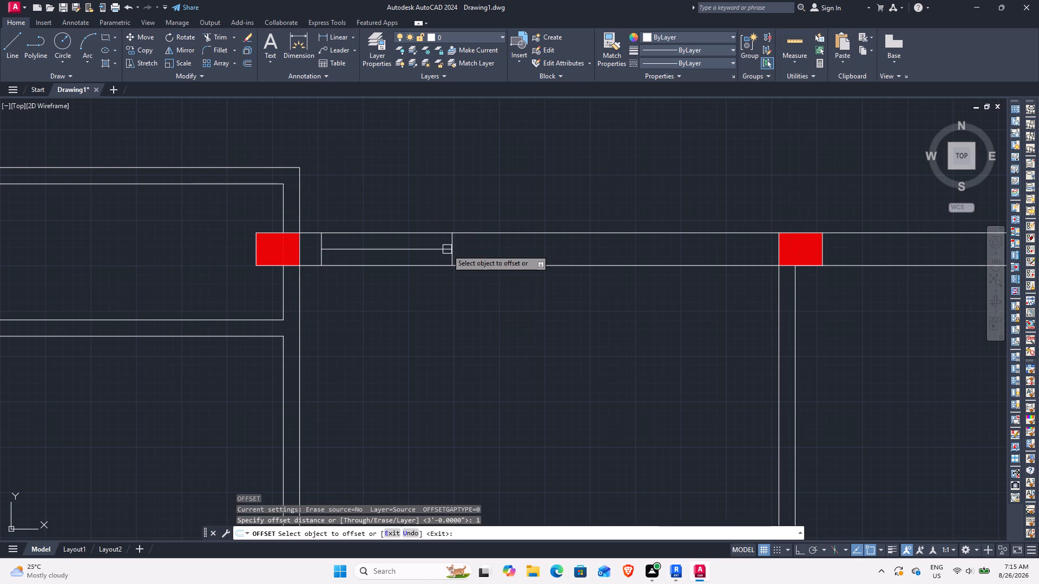
left_click(406, 253)
left_click(410, 270)
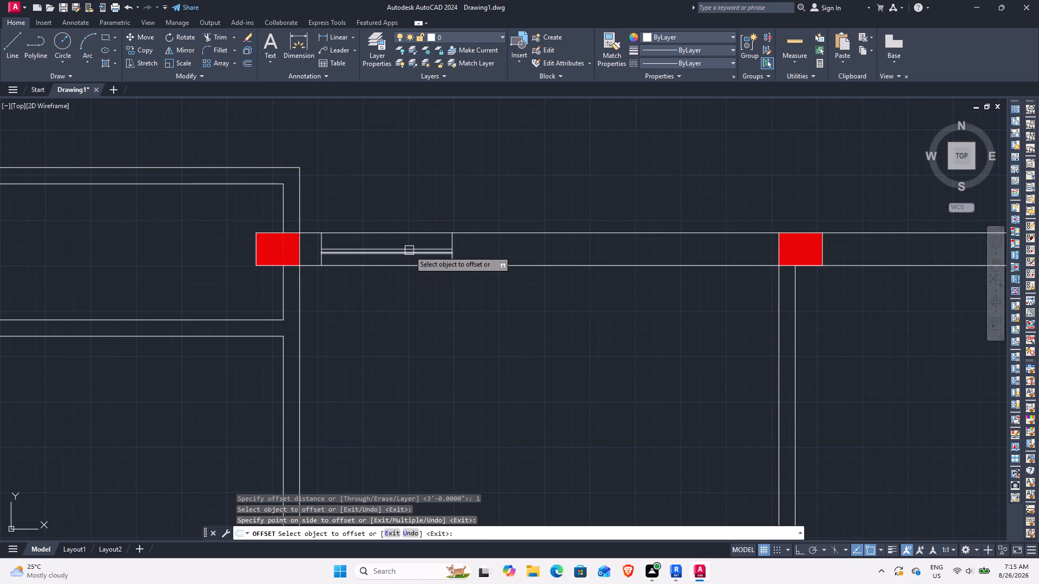
double_click(409, 245)
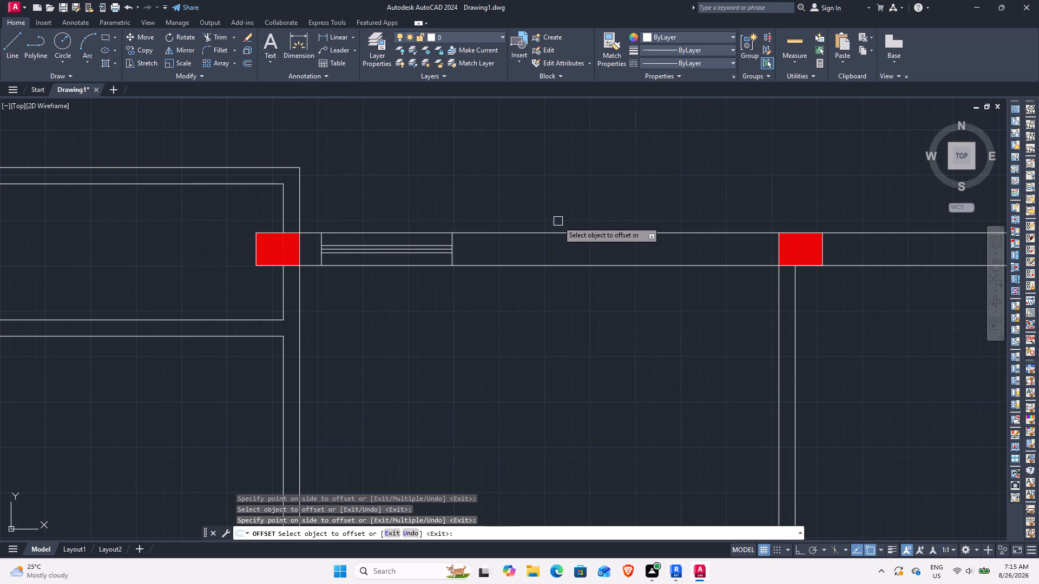
key("Escape")
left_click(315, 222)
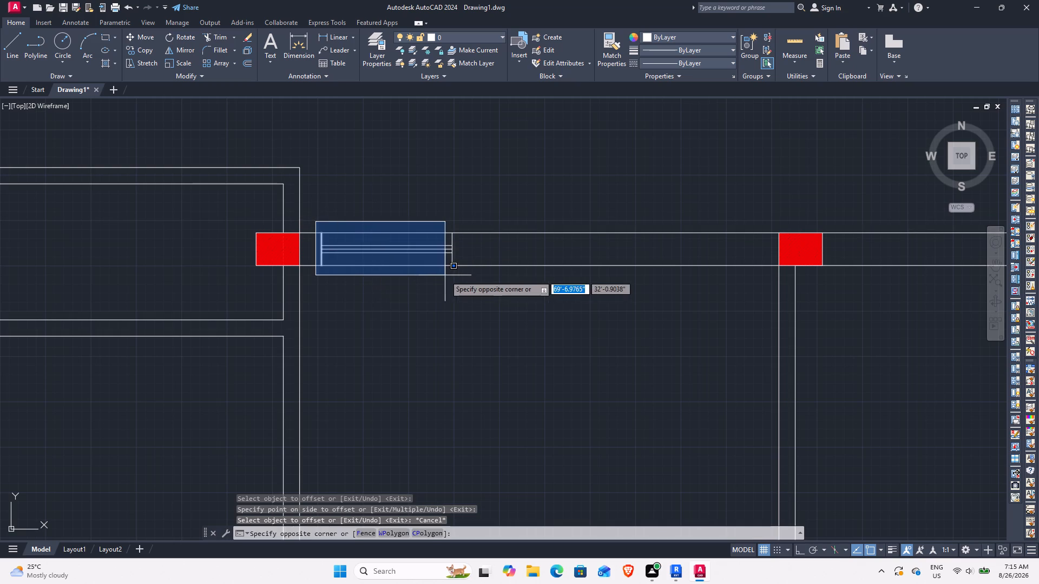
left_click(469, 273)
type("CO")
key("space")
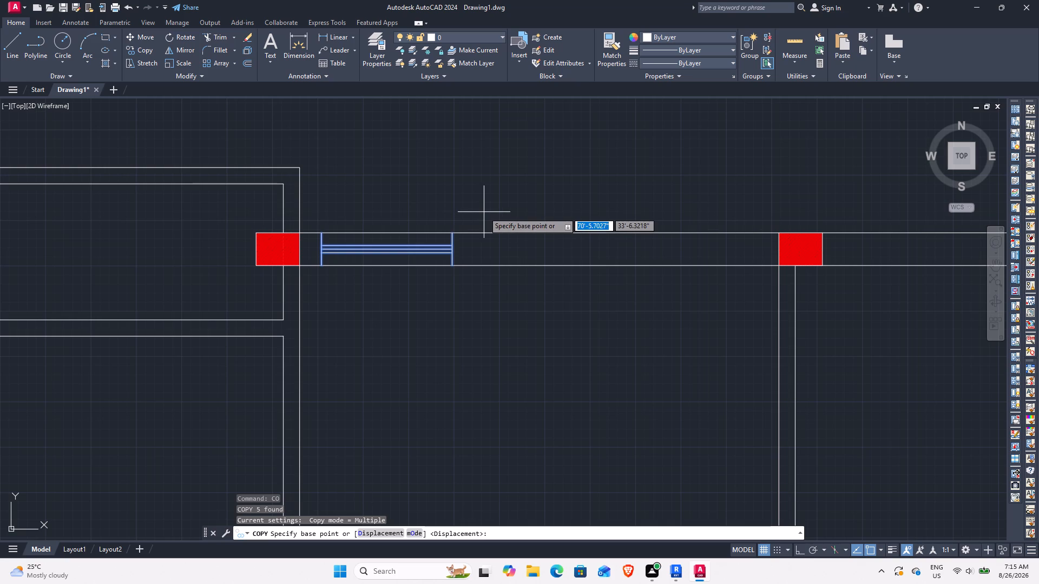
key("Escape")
Mirror the new window about the vertical line through the midpoint of the wall between the two middle columns, keeping the original.
left_click(313, 224)
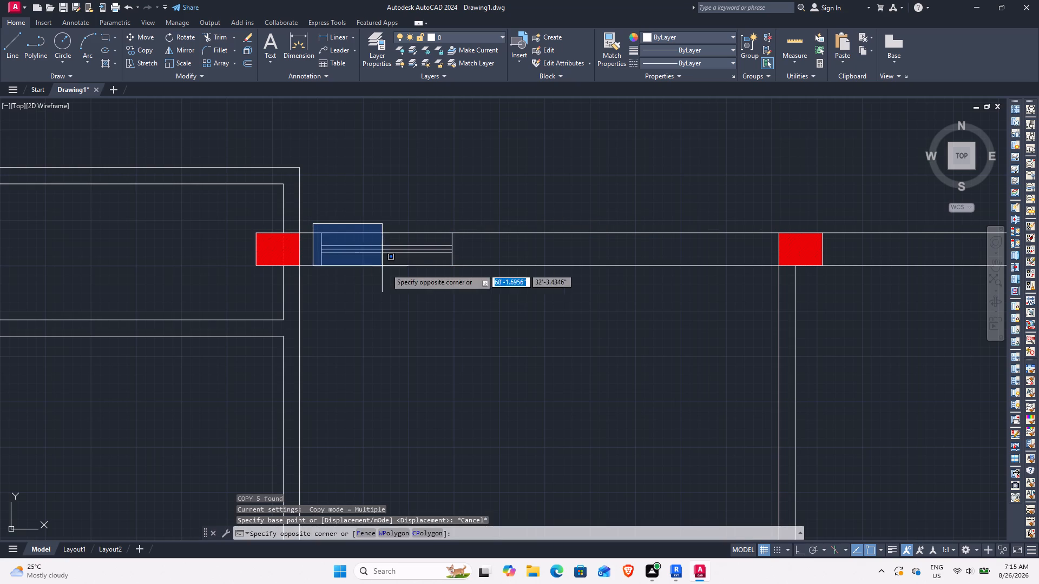
left_click(469, 276)
type("MI")
key("space")
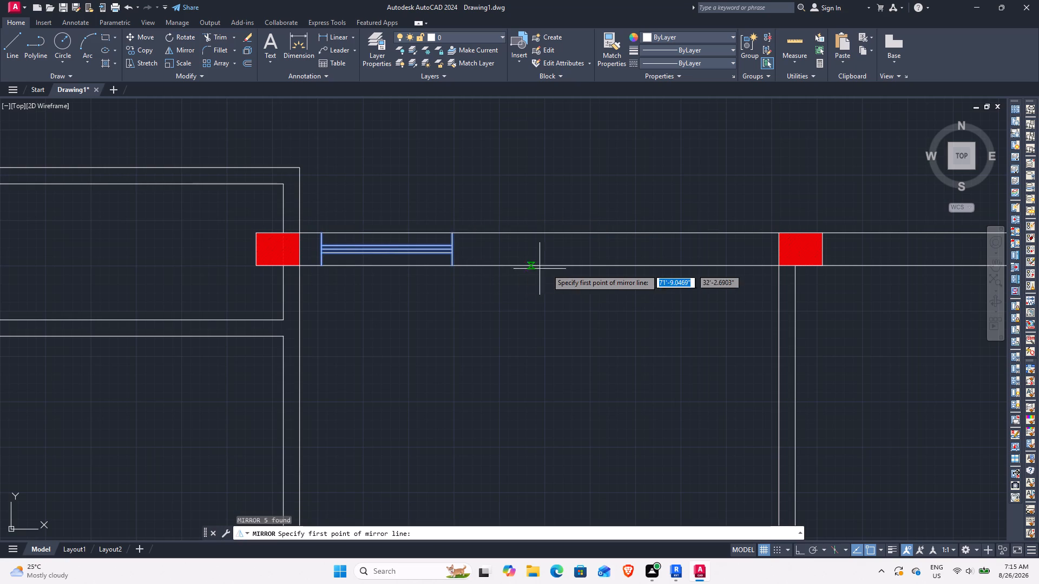
left_click(538, 266)
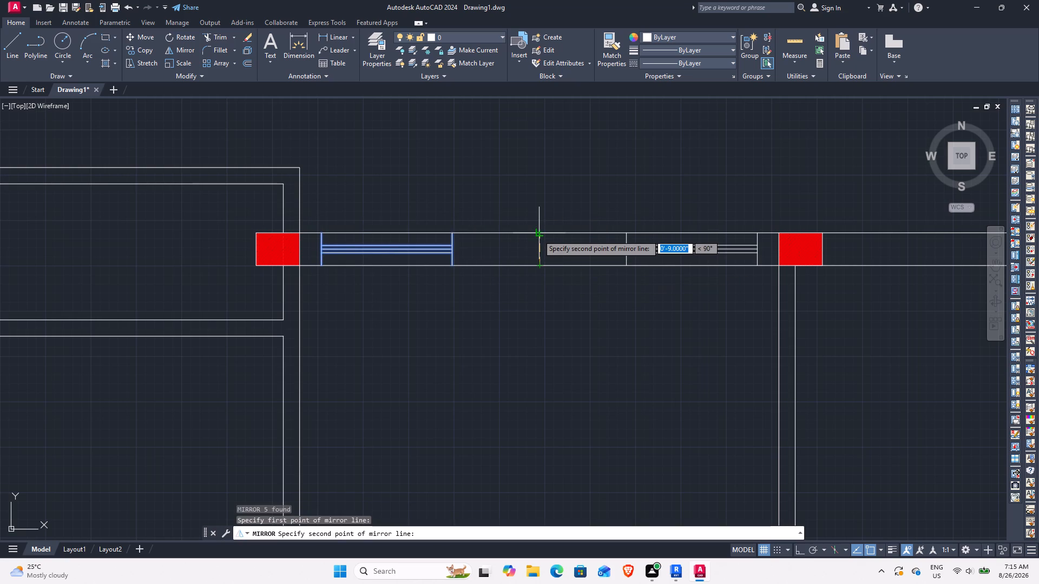
left_click(538, 235)
key("space")
Copy the left top-wall window by its upper left corner to the midpoint of the small room's left wall's outer line between columns.
scroll(538, 236, "down", 2)
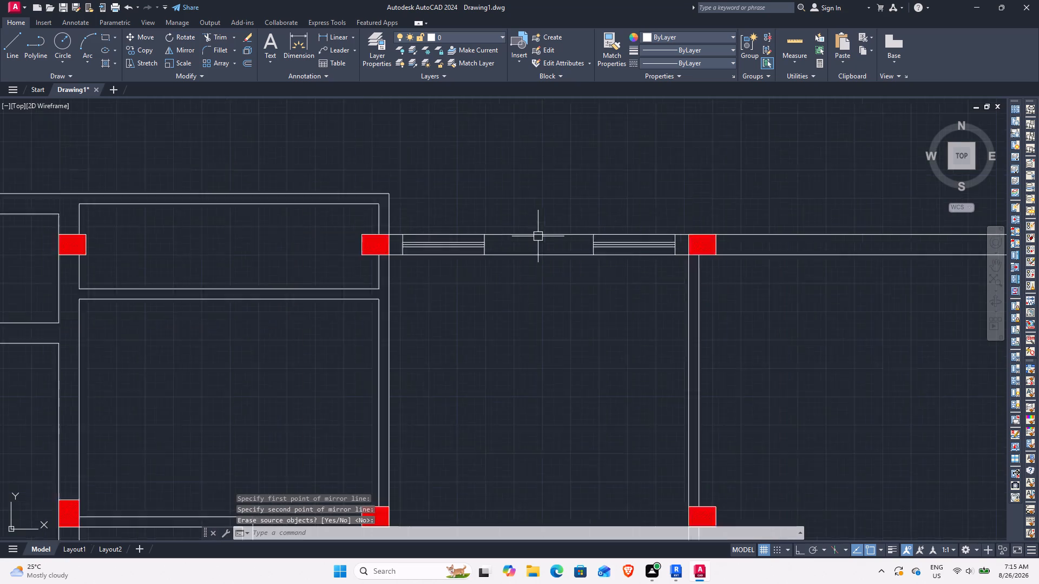
middle_click_drag(545, 307, 562, 260)
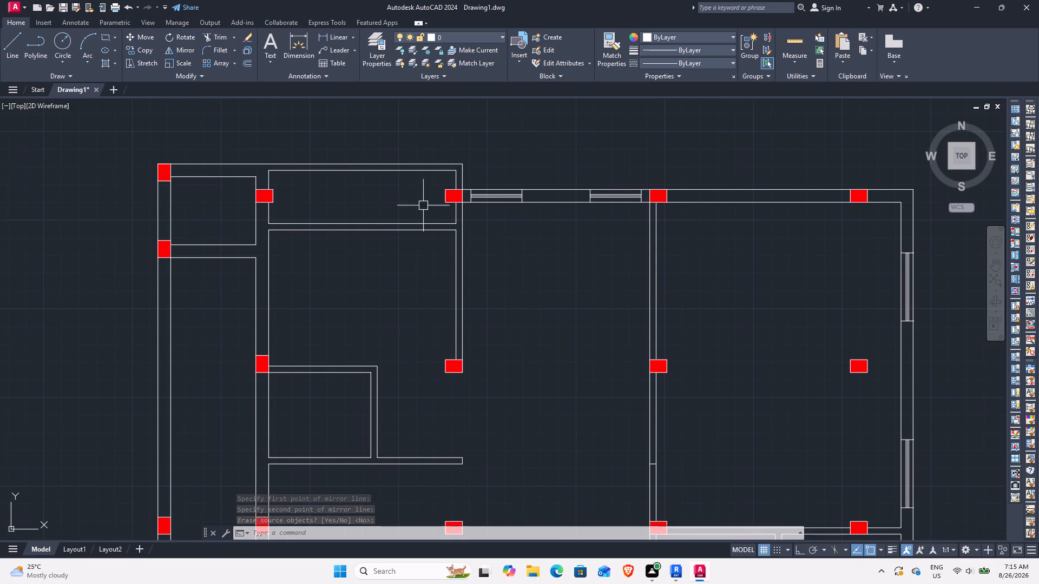
scroll(496, 193, "up", 3)
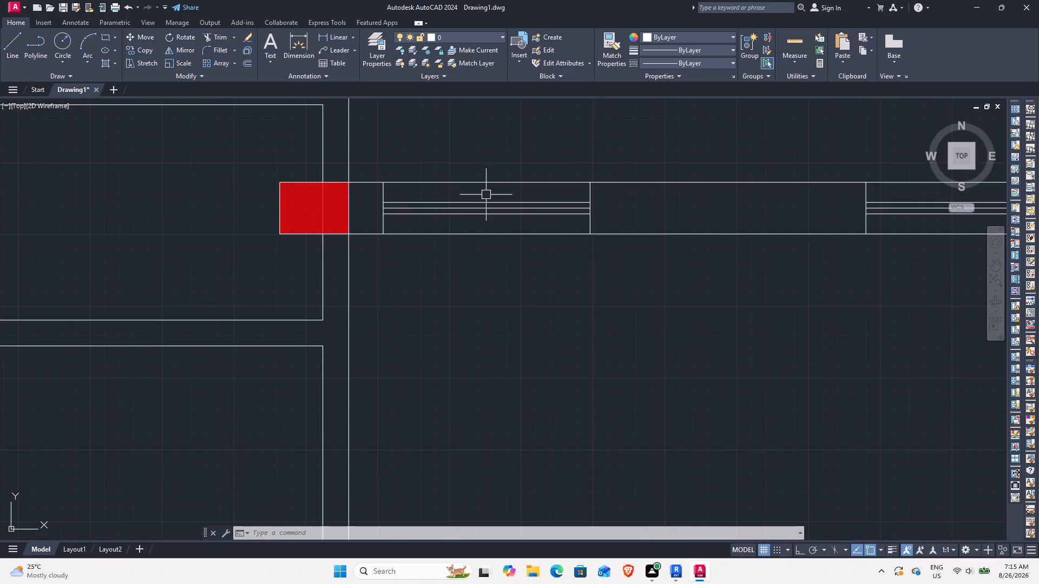
scroll(282, 254, "down", 2)
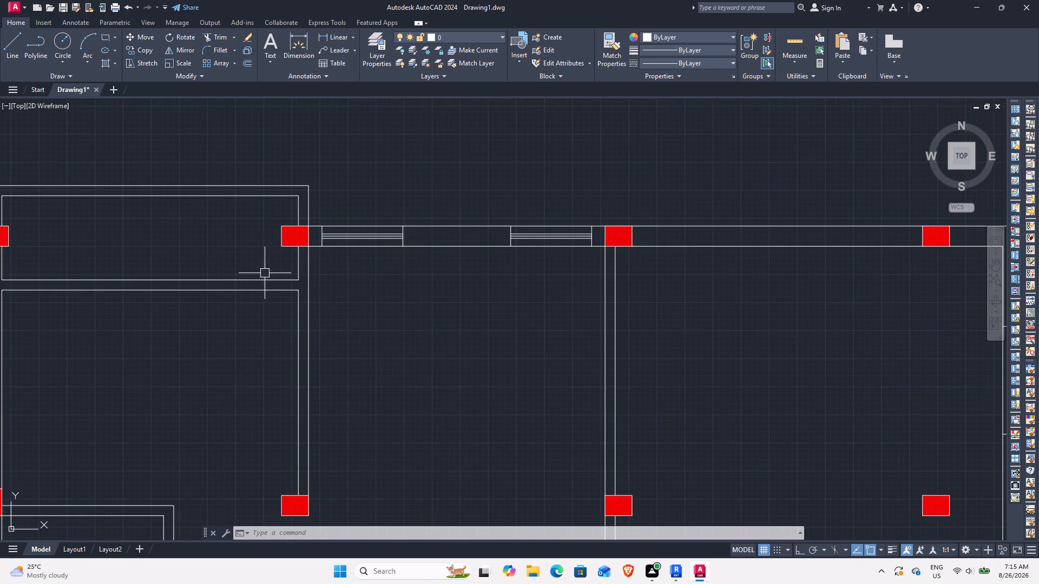
middle_click_drag(264, 273, 547, 262)
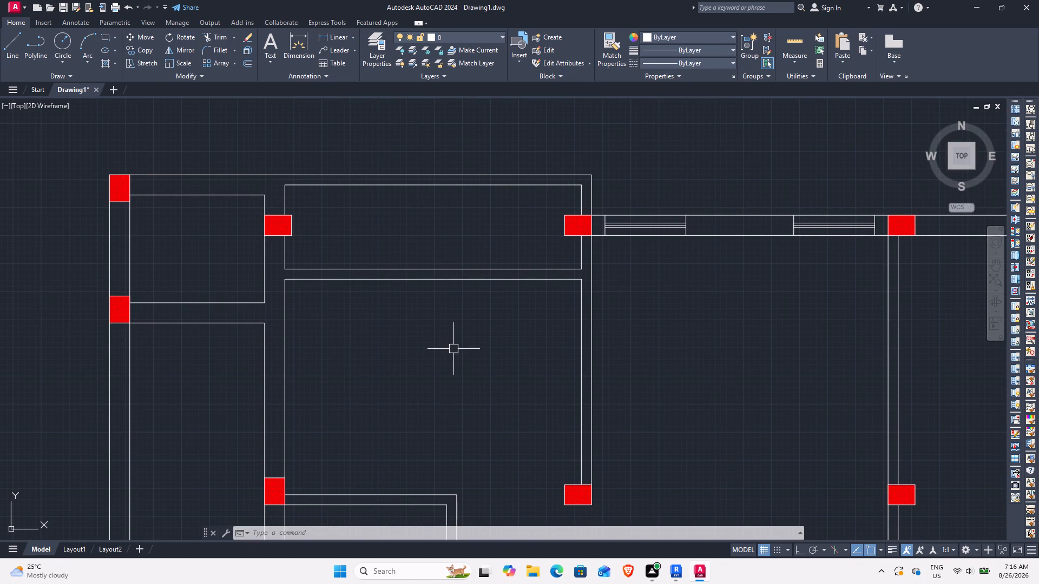
middle_click_drag(566, 303, 536, 227)
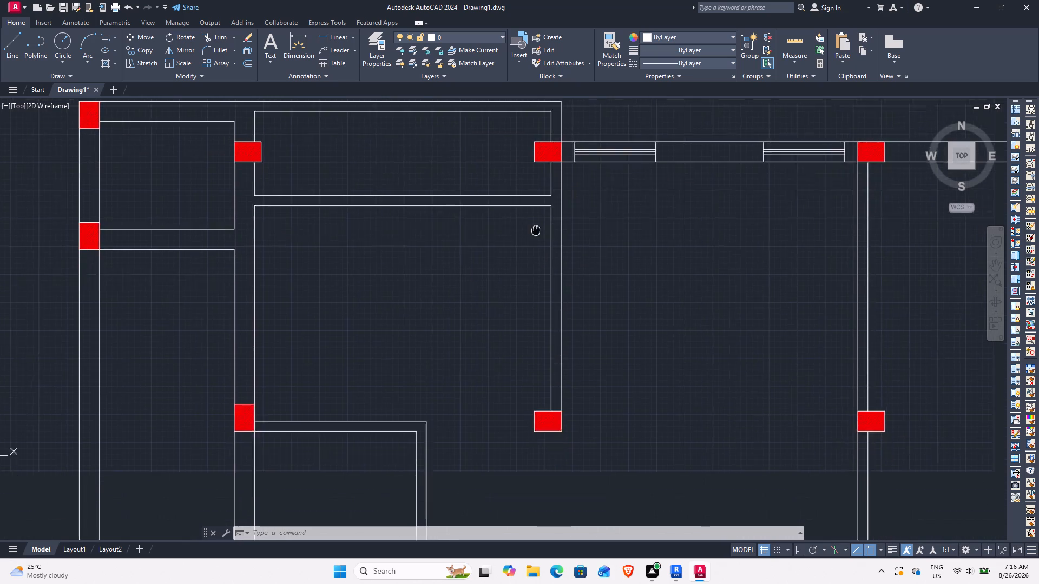
middle_click_drag(536, 227, 501, 284)
left_click(532, 189)
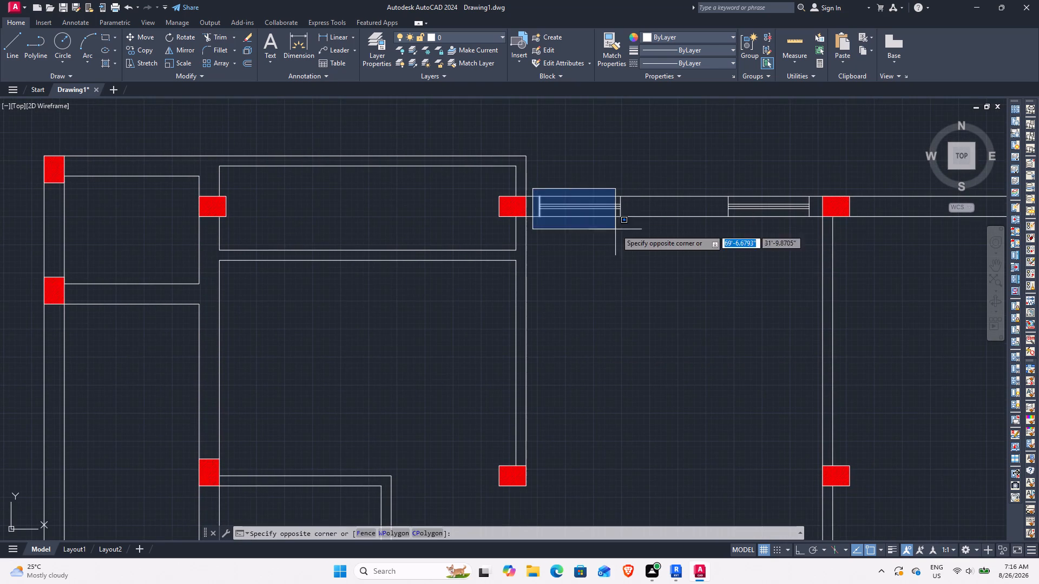
left_click(641, 235)
type("CO")
key("space")
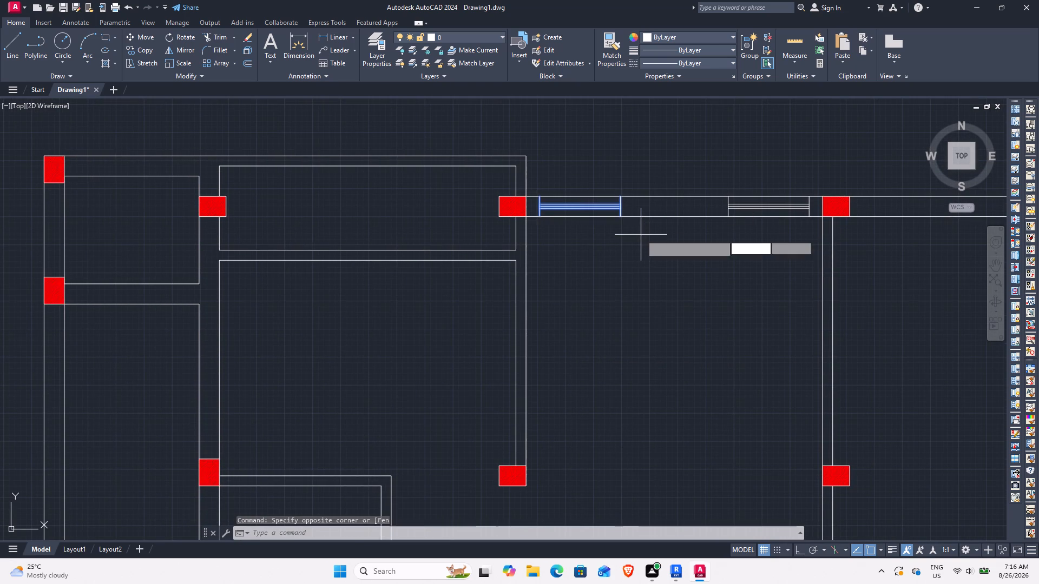
left_click(541, 198)
middle_click_drag(338, 356, 567, 140)
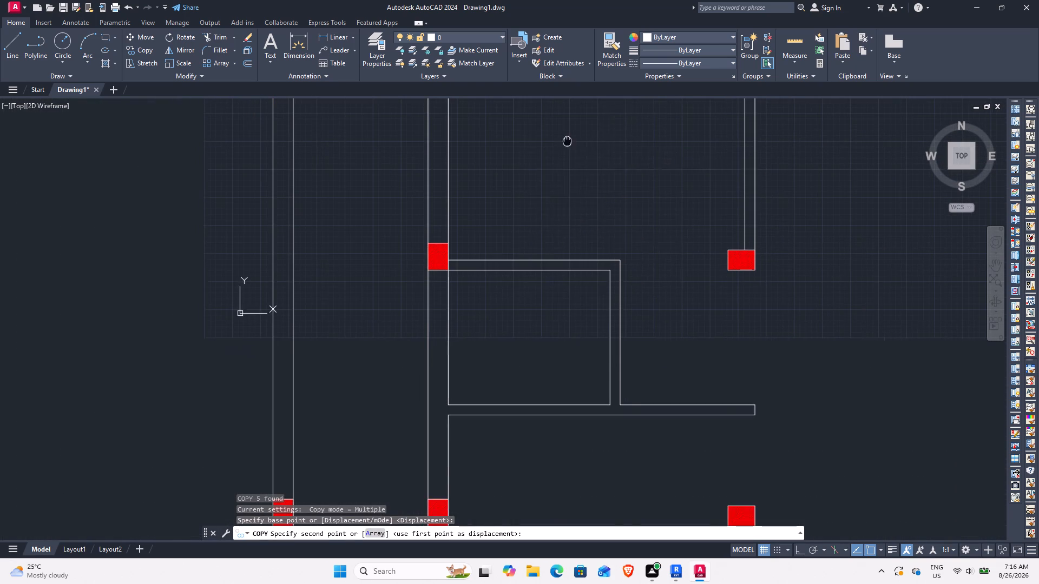
left_click(430, 384)
key("Escape")
Rotate the copied window 90° about its upper left corner so it sits within the small room's left wall.
left_click_drag(404, 381, 418, 379)
left_click(528, 408)
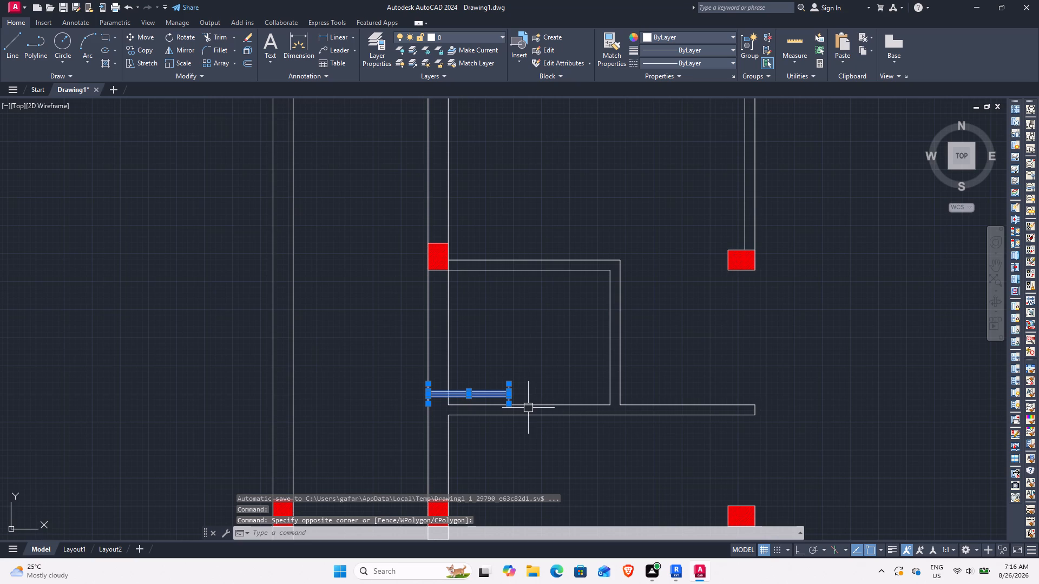
key("r")
type("O")
key("space")
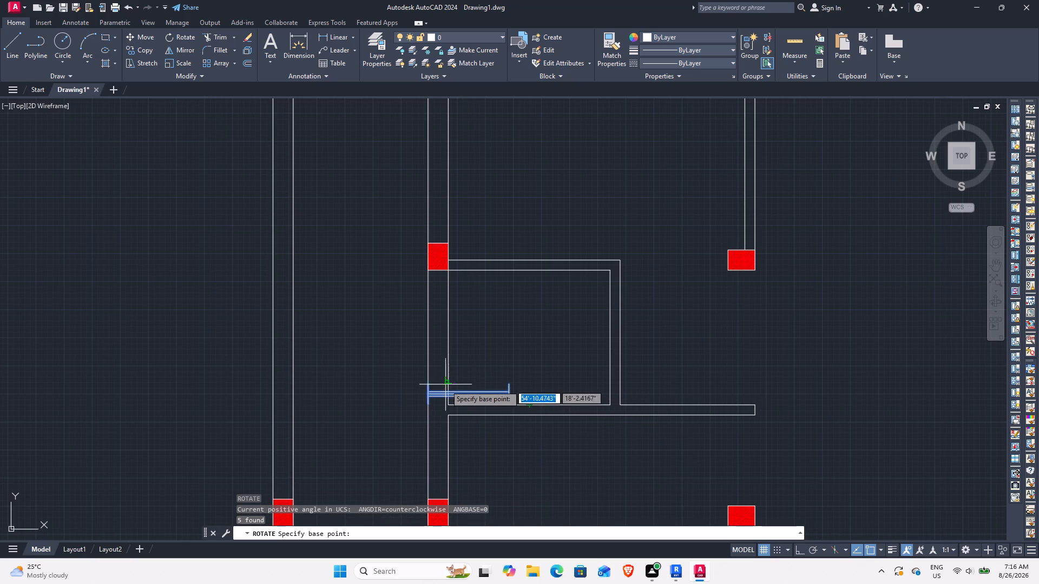
left_click(432, 387)
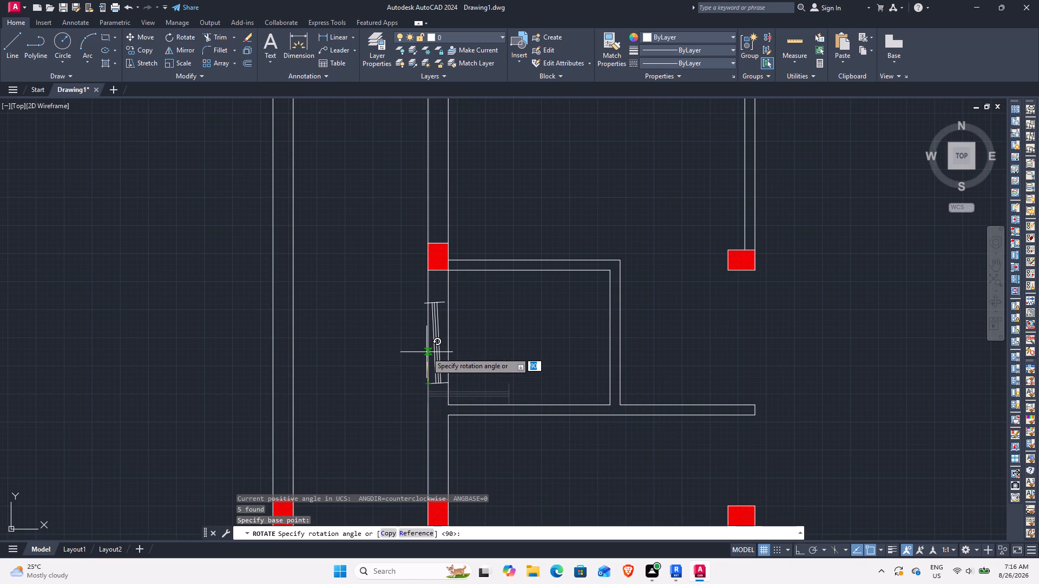
left_click(428, 352)
Close the Bentley CONNECTION Client sign-in window and cancel the pending selection around the rotated window's upper end.
middle_click_drag(515, 353, 543, 316)
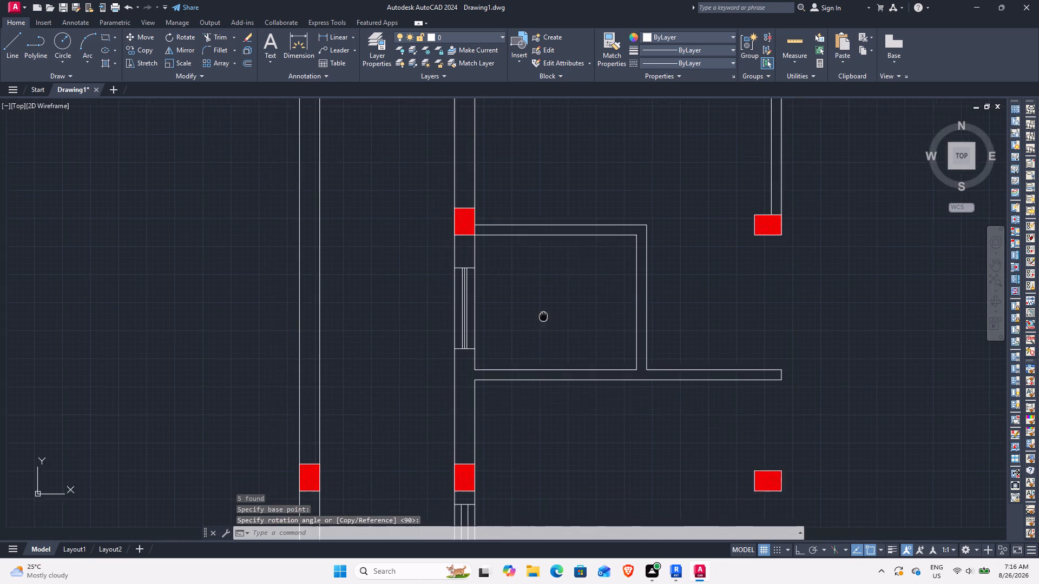
middle_click_drag(543, 316, 550, 326)
scroll(550, 326, "down", 1)
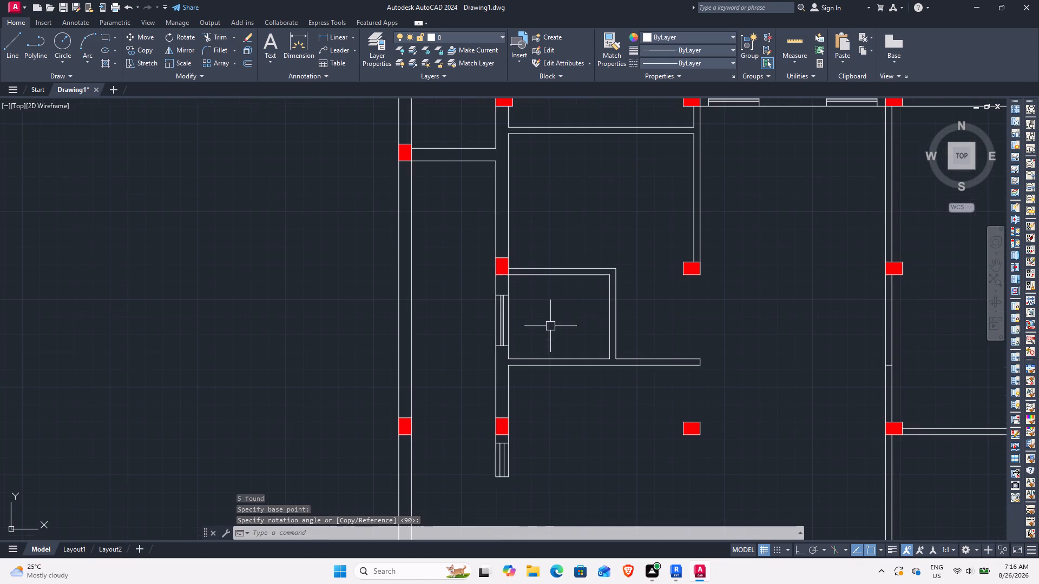
middle_click_drag(602, 329, 570, 361)
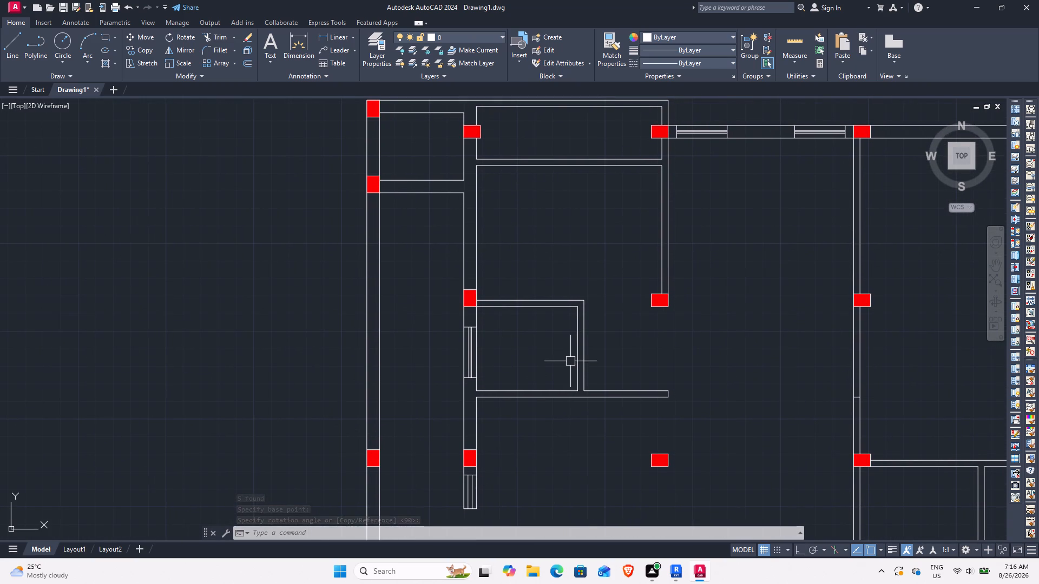
scroll(446, 322, "up", 2)
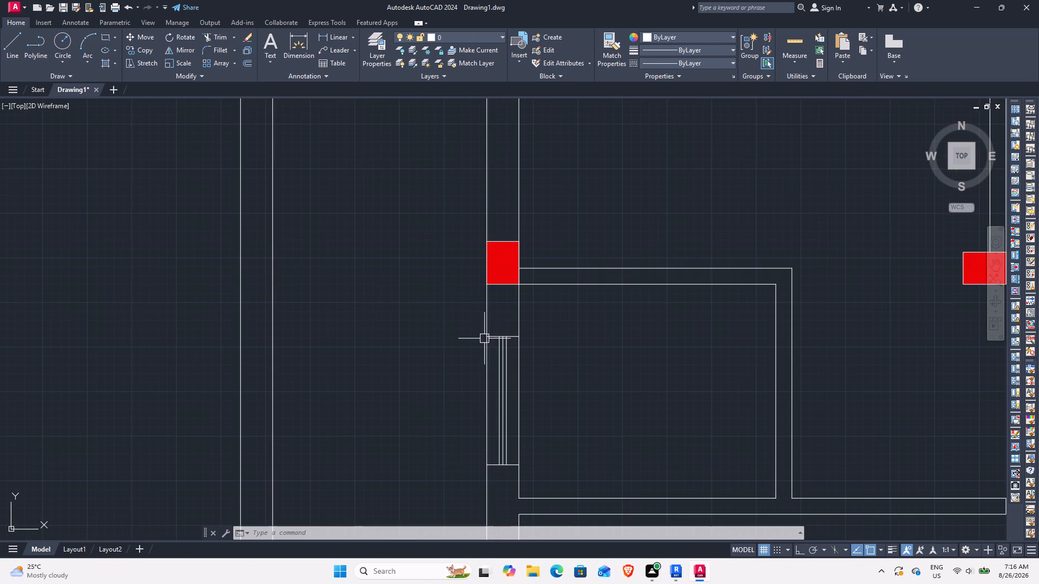
left_click_drag(466, 327, 485, 342)
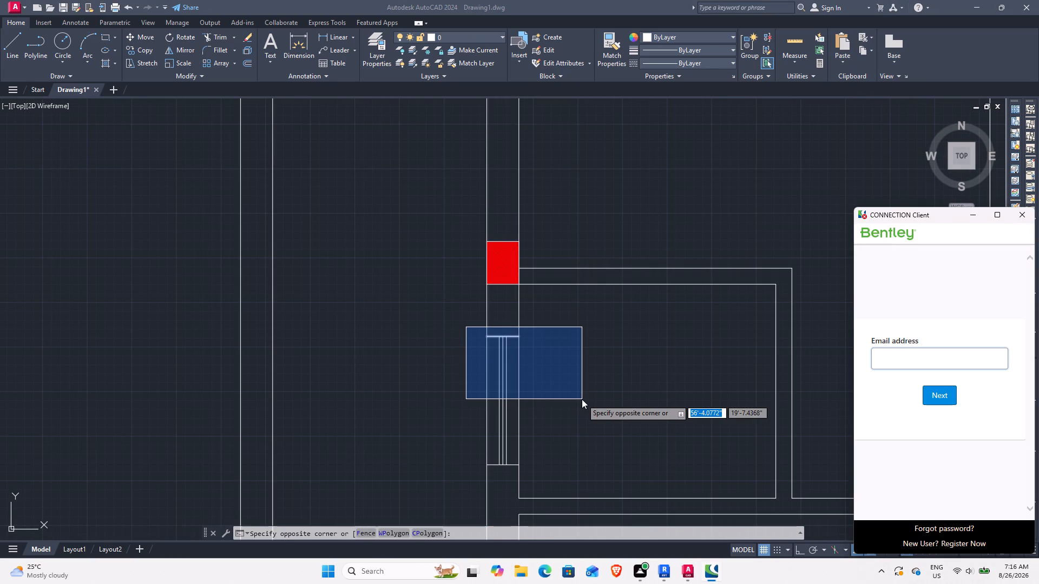
key("Escape")
left_click(1017, 215)
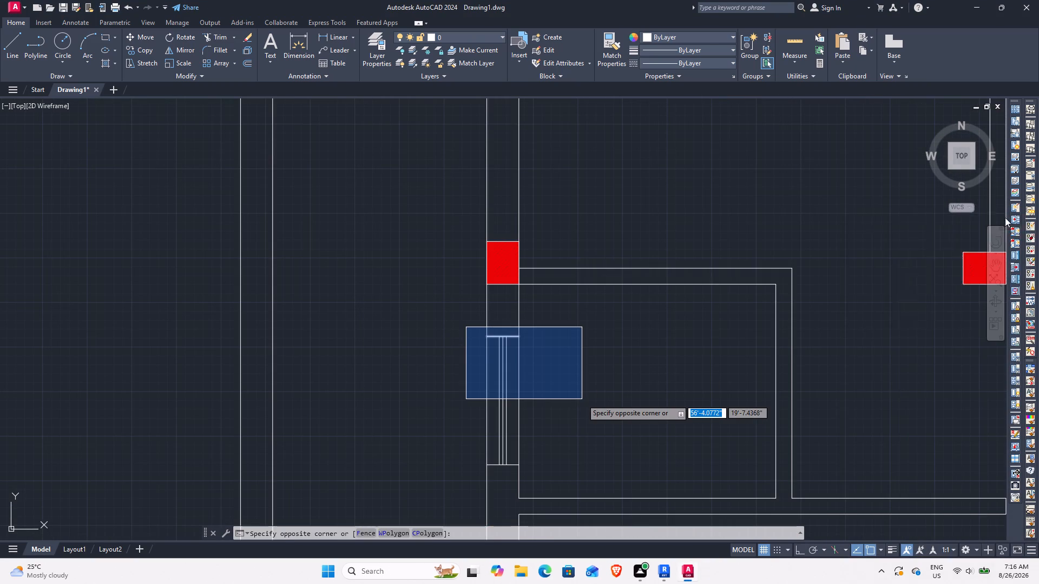
key("Escape")
Stretch the upper ends of the rotated window's three glazing lines slightly downward to shorten them.
scroll(513, 383, "up", 2)
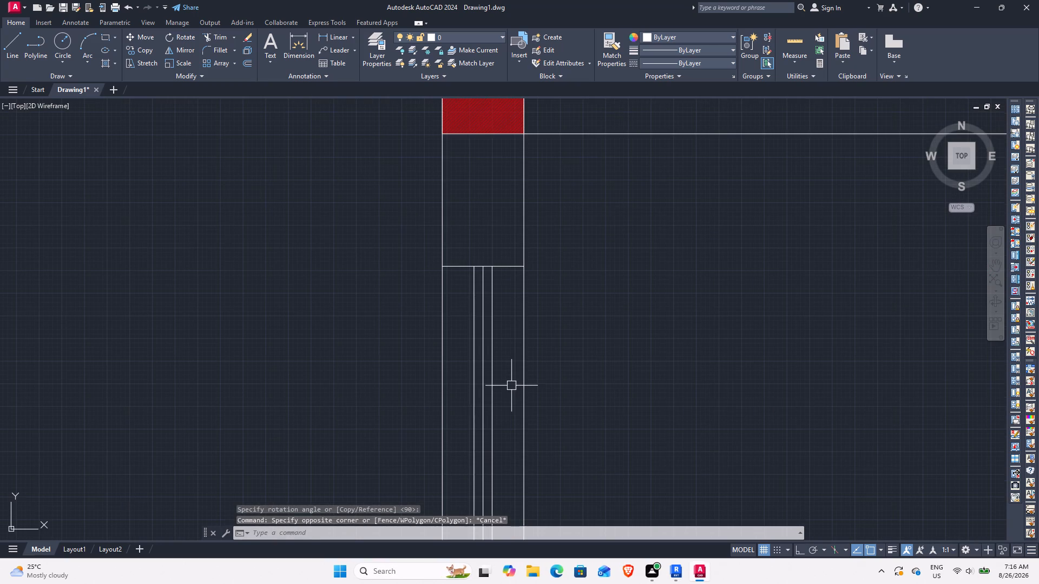
left_click_drag(511, 387, 509, 381)
left_click(464, 239)
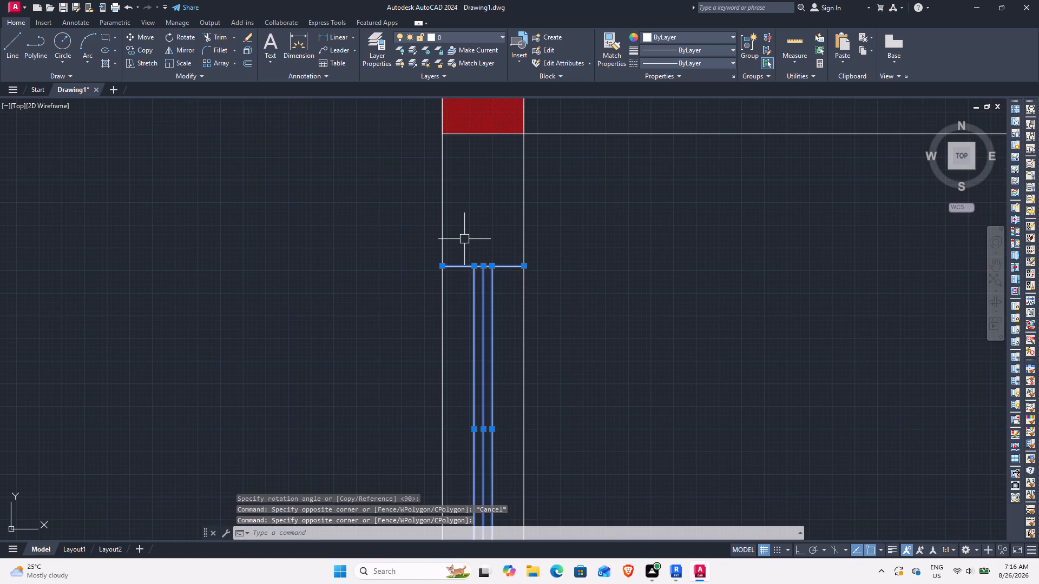
scroll(464, 239, "down", 2)
scroll(464, 239, "up", 1)
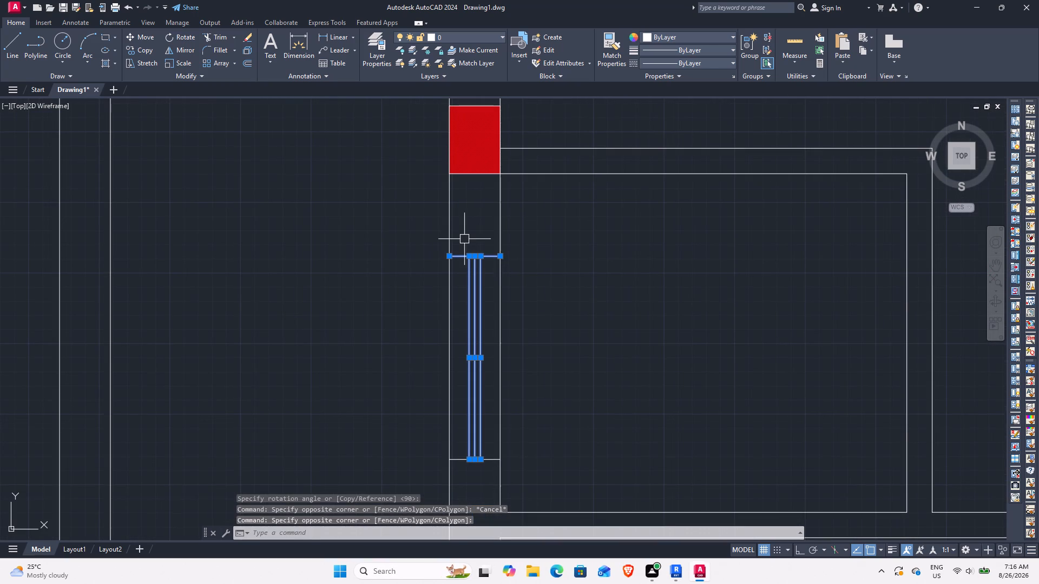
key("s")
key("space")
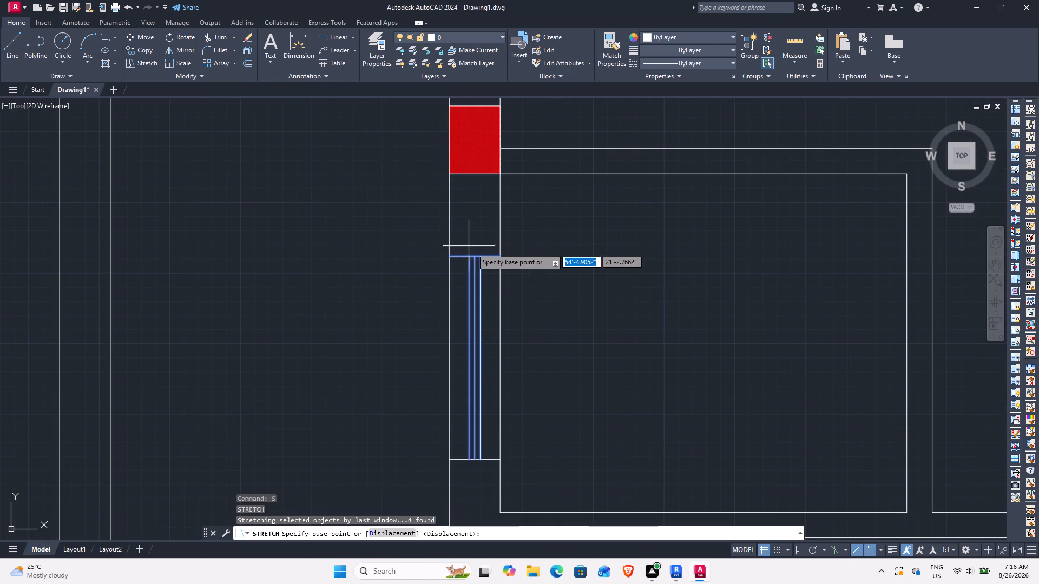
left_click(474, 254)
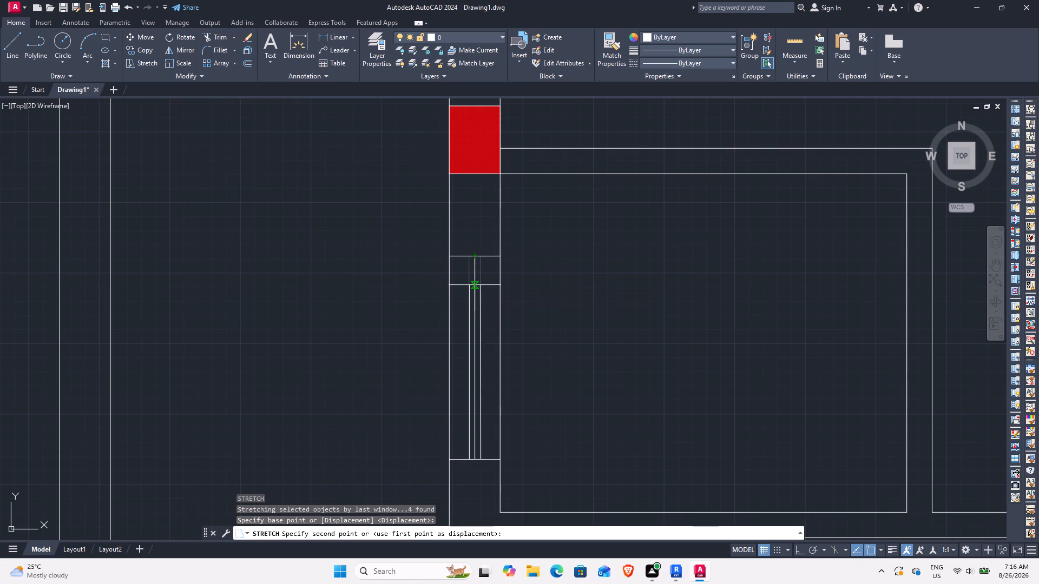
left_click(475, 275)
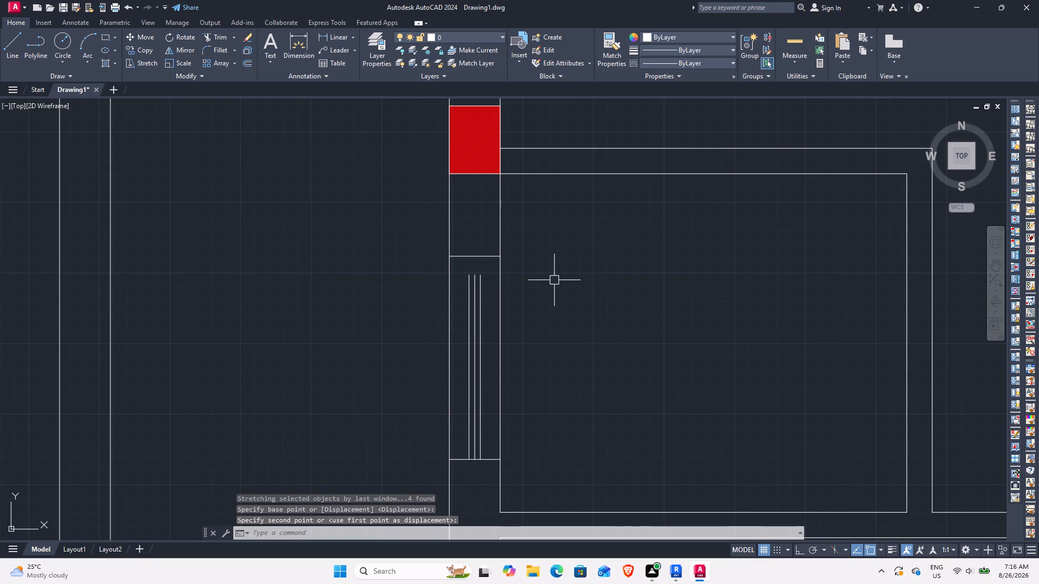
key("Escape")
Move the window's upper end line by its midpoint down to the shortened centre glazing line's upper end.
left_click(473, 255)
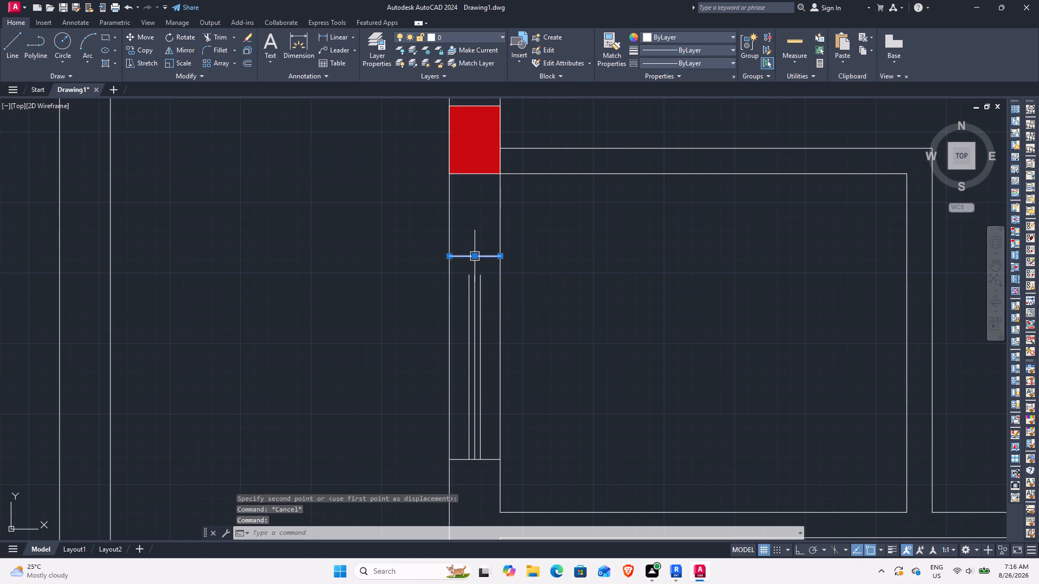
left_click(473, 255)
left_click(476, 274)
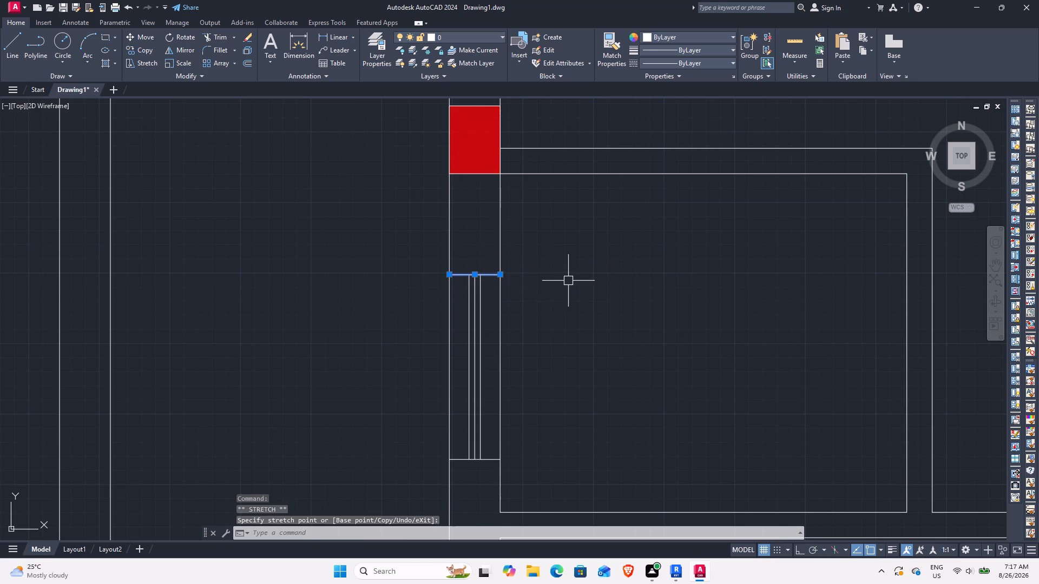
key("Escape")
Extend the outer line of the small room's right wall up to the horizontal wall of the room above.
scroll(571, 281, "down", 3)
middle_click_drag(599, 302, 499, 290)
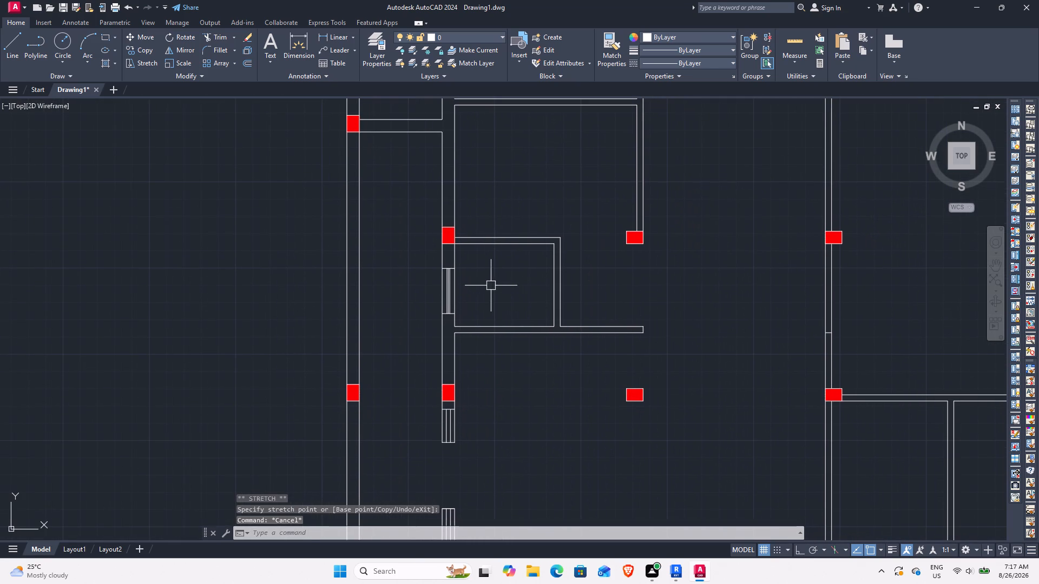
middle_click_drag(514, 248, 517, 440)
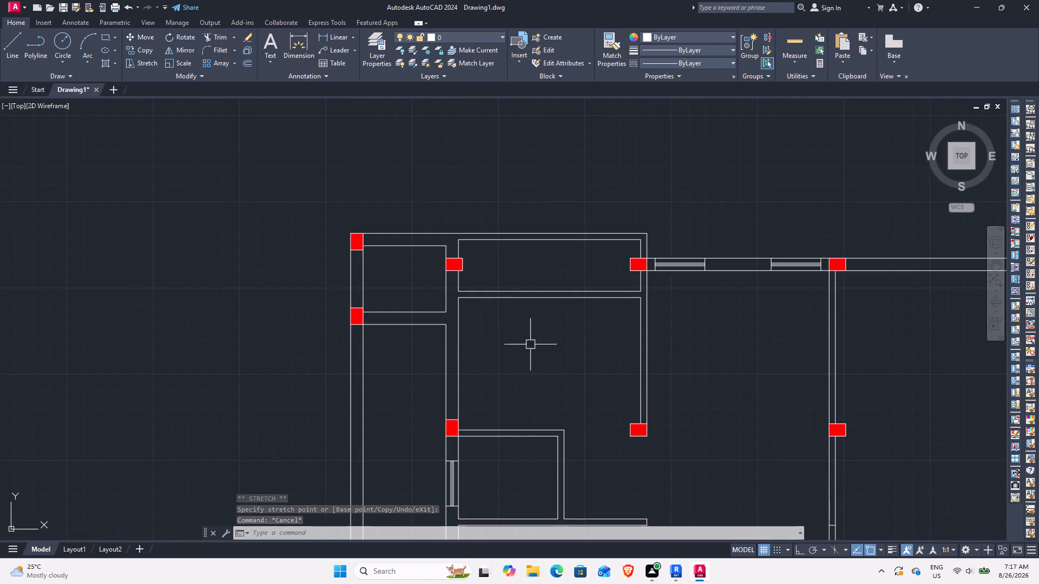
scroll(535, 298, "up", 2)
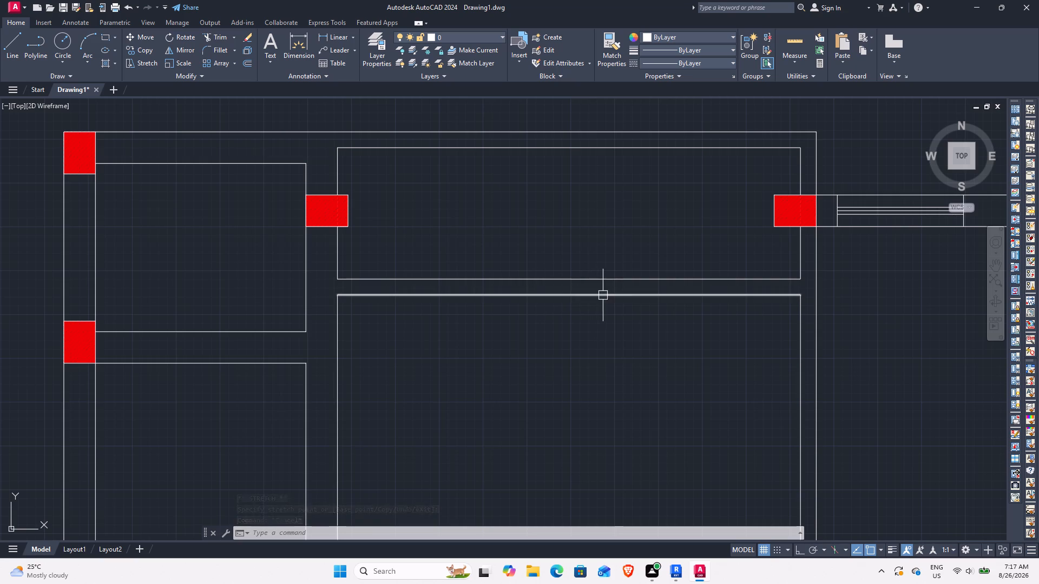
middle_click_drag(570, 341, 538, 264)
scroll(524, 271, "down", 2)
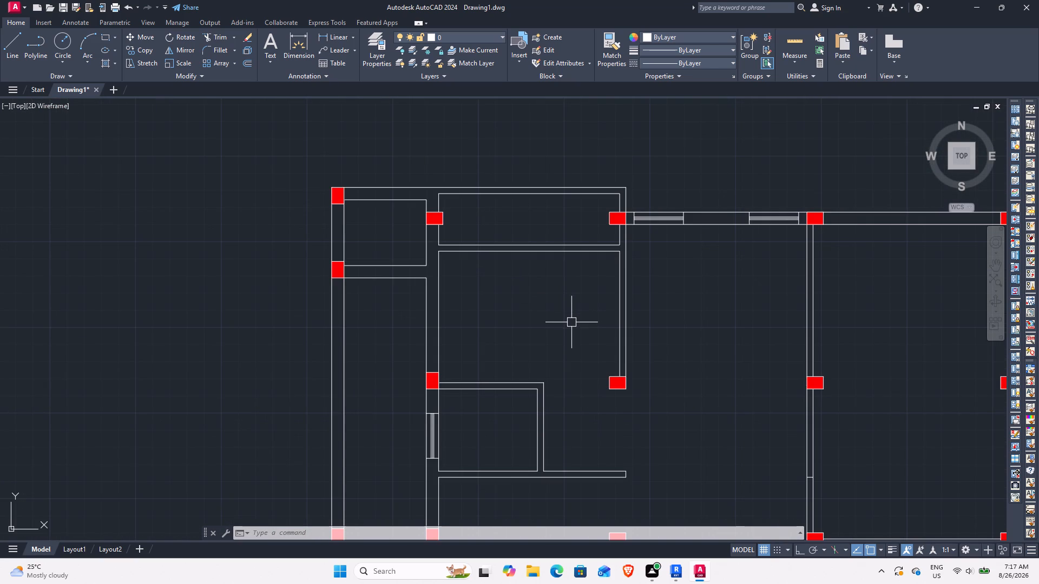
type("EX")
key("space")
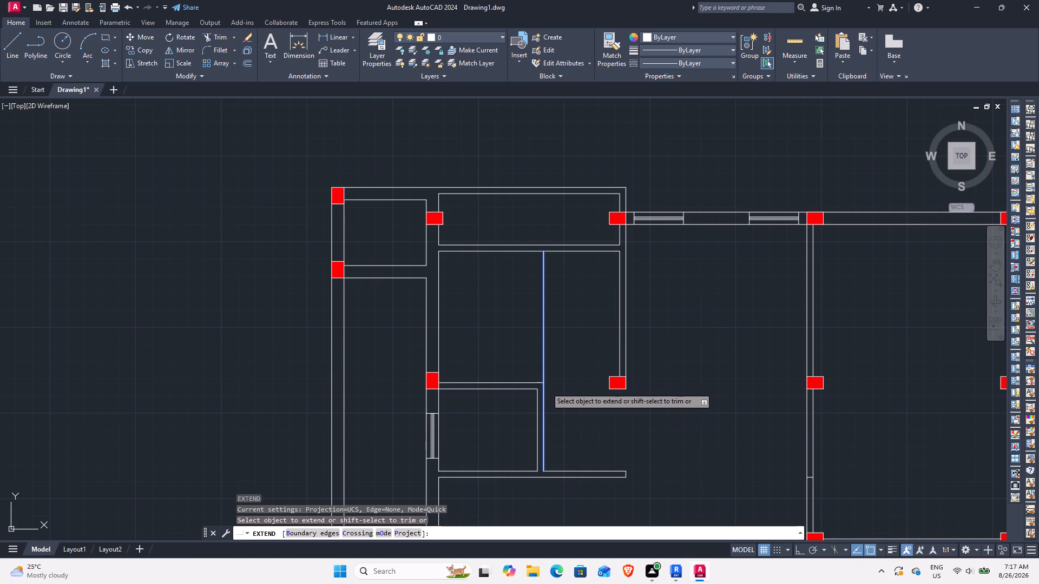
left_click(546, 387)
key("Escape")
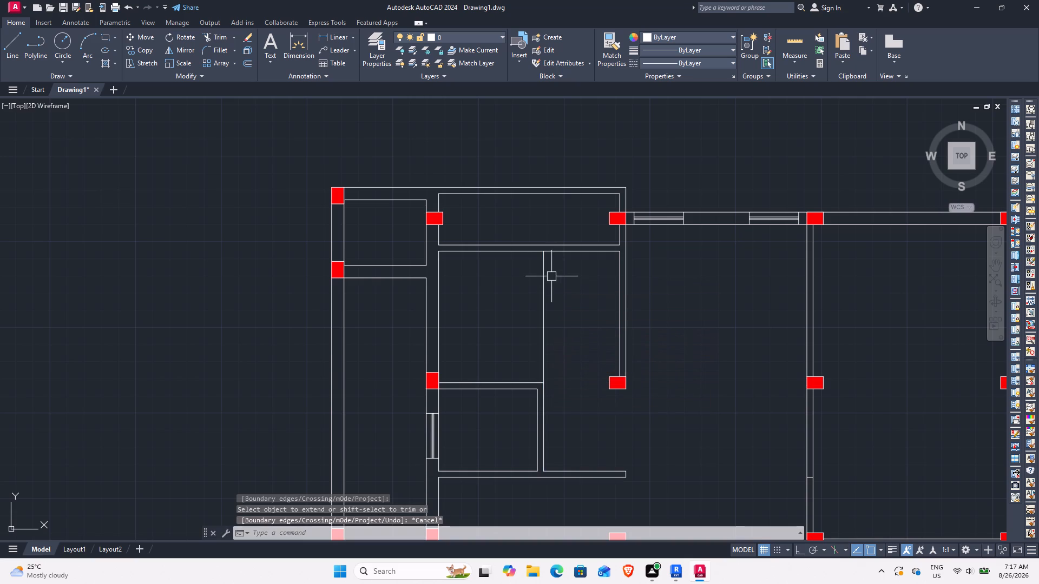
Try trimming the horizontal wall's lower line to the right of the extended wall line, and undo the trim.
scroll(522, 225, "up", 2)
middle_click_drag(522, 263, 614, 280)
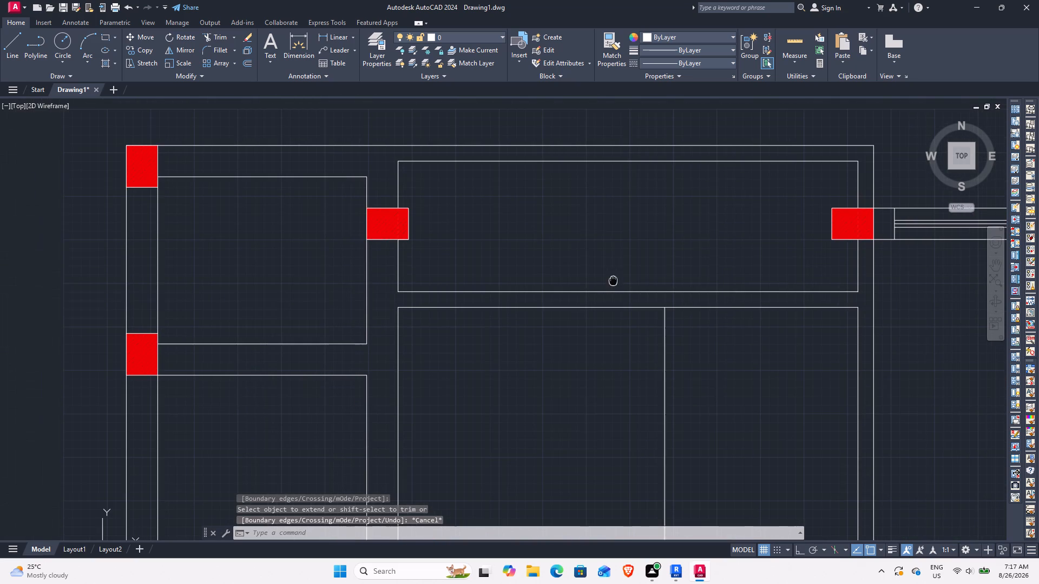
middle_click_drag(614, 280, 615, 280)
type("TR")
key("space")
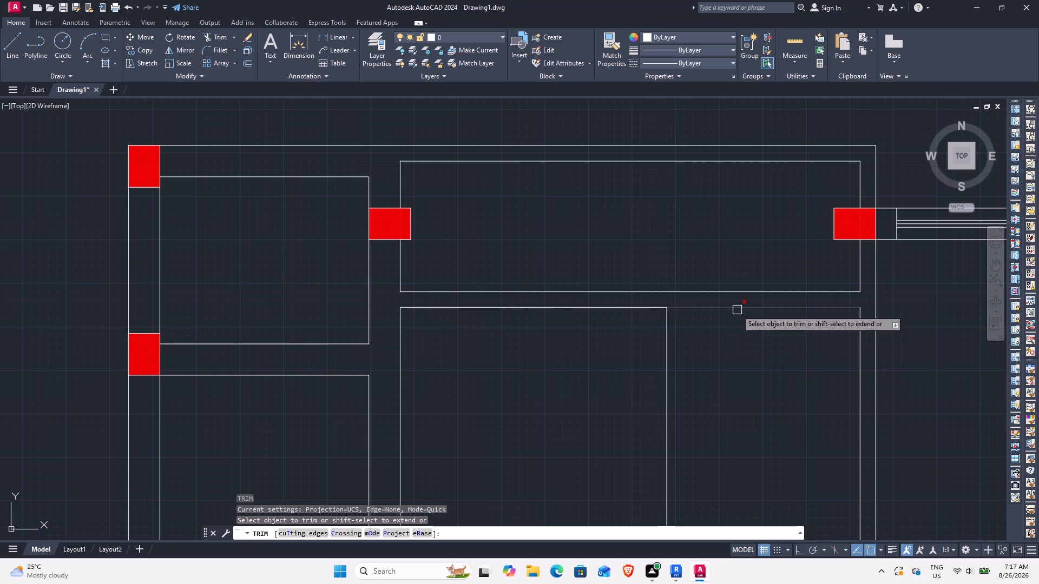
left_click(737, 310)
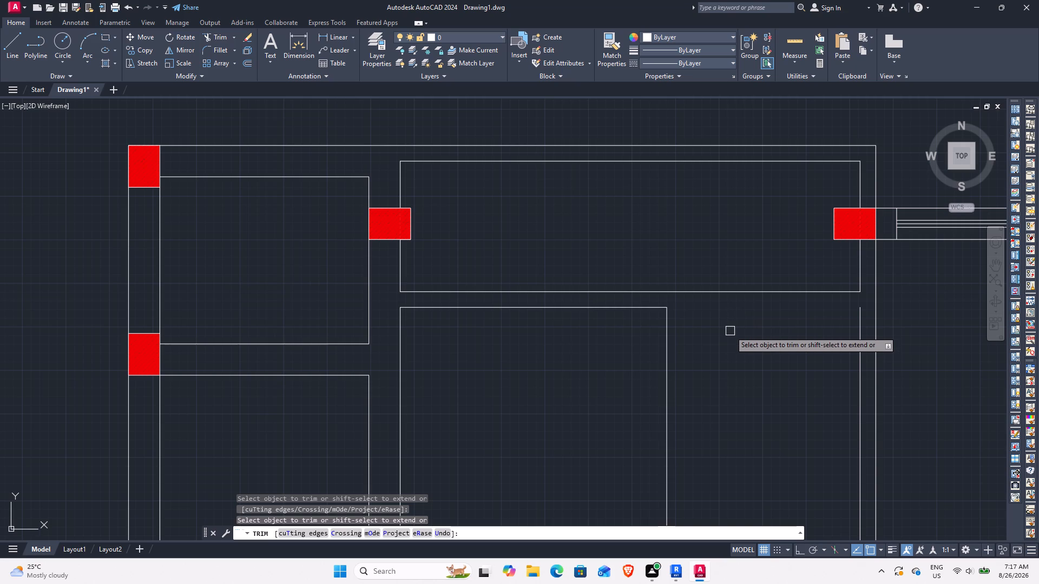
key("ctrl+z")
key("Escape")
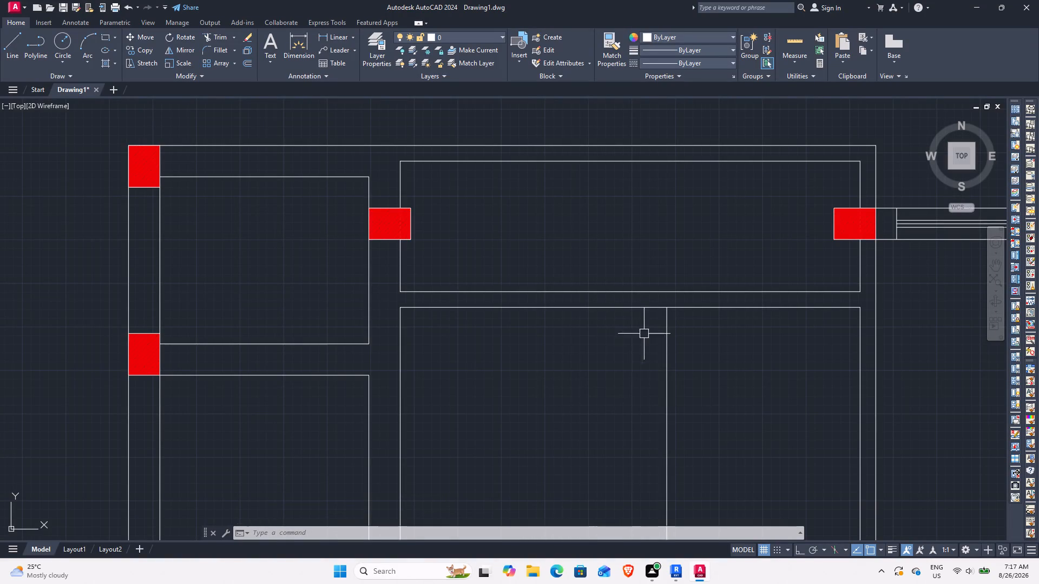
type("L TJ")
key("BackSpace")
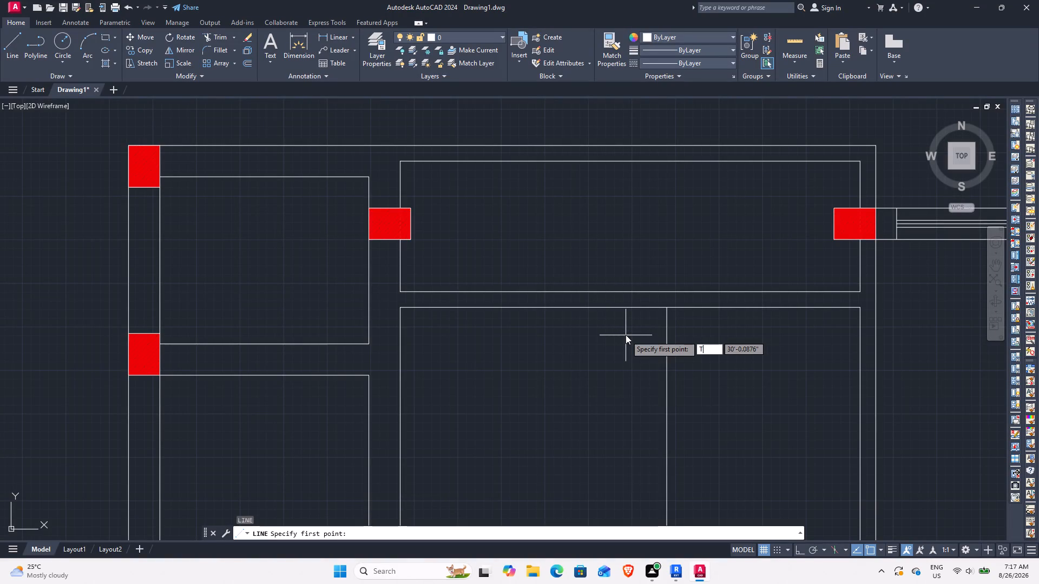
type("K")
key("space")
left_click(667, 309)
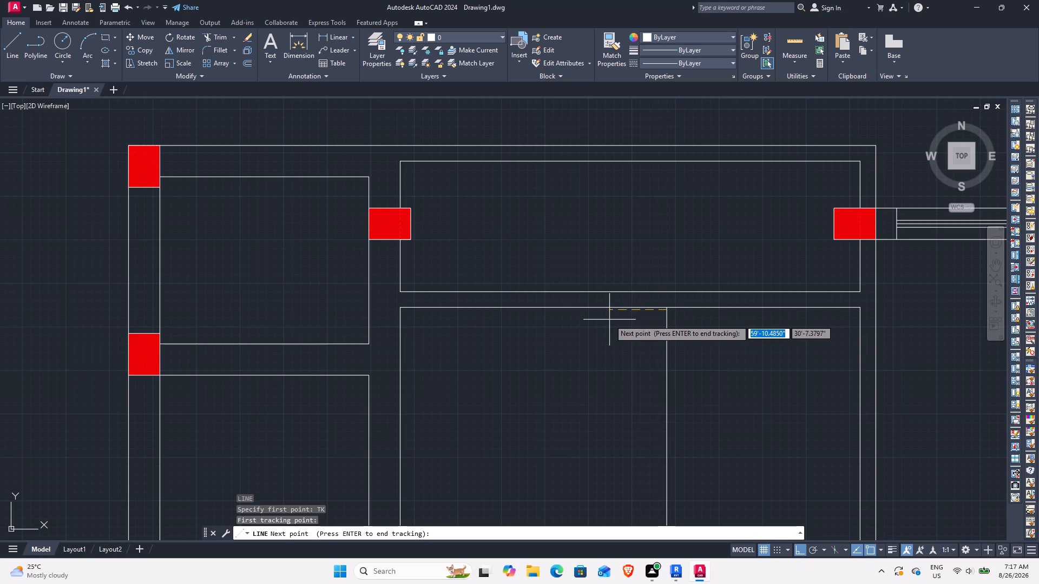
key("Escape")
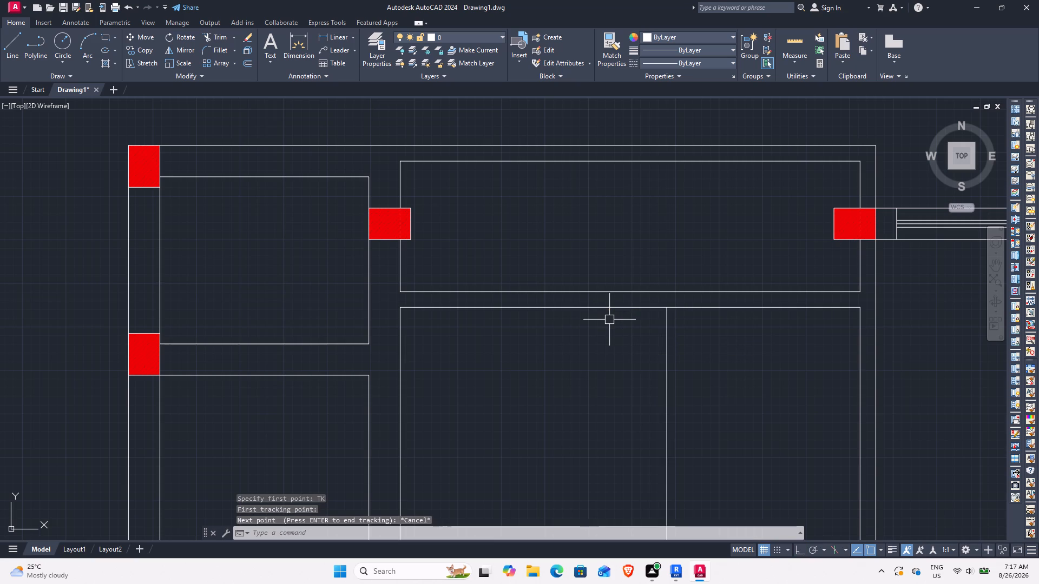
Draw a line across the horizontal wall below the upper middle room, tracked 1' left of the vertical partition line's upper end.
type("L TK")
key("space")
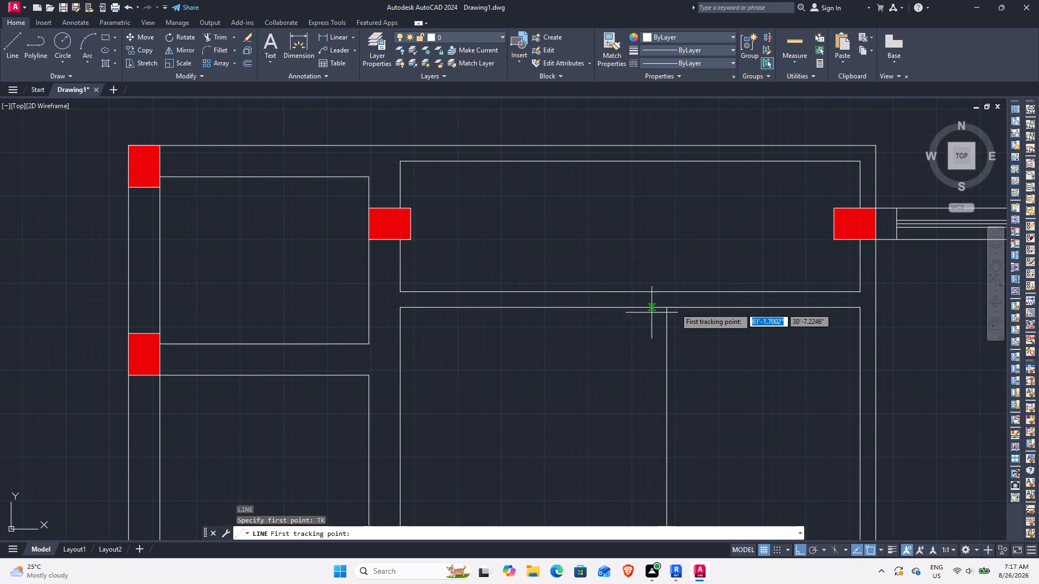
left_click(667, 307)
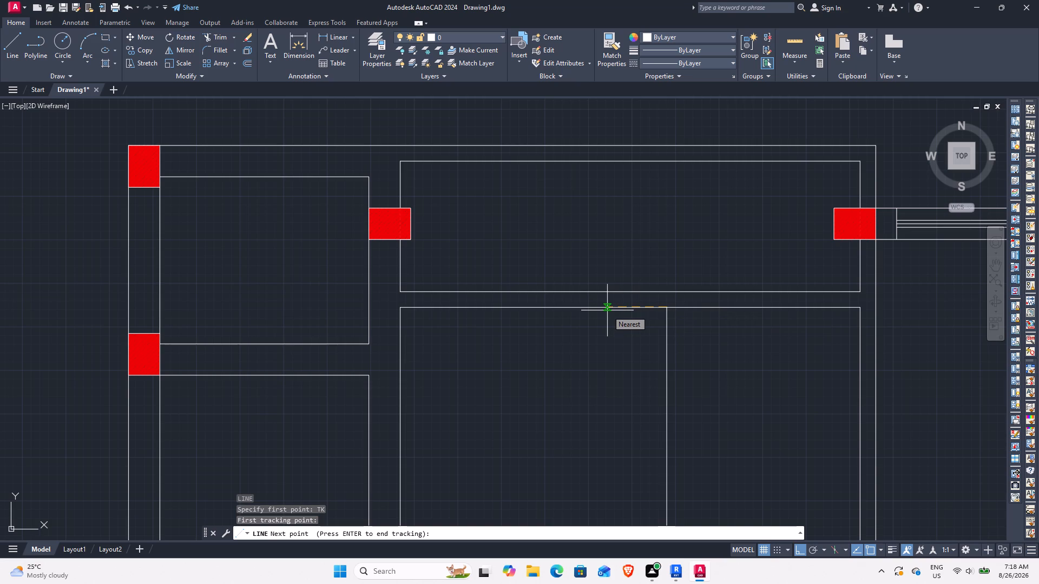
key("1")
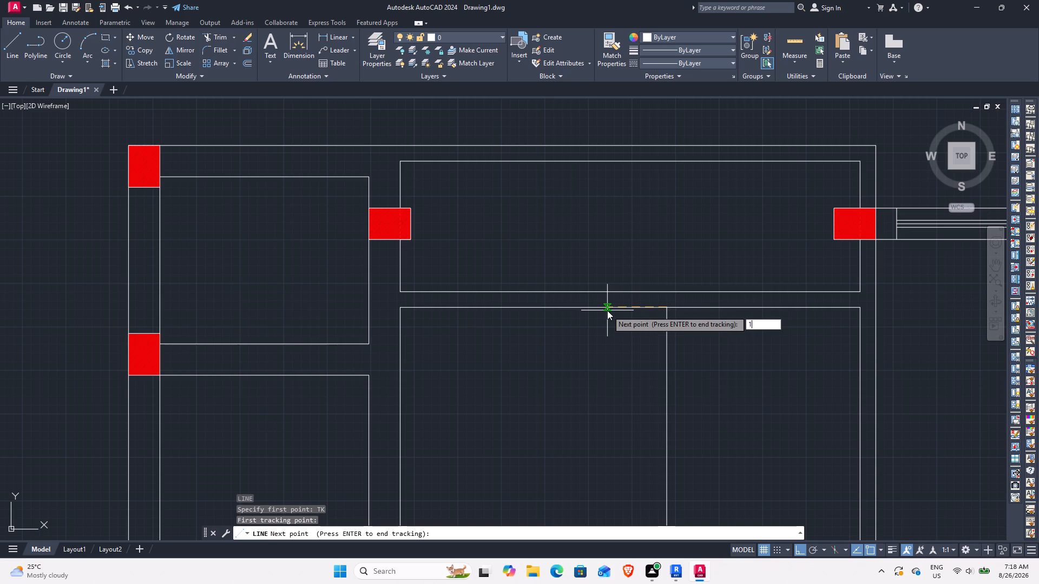
key("apostrophe")
key("Return")
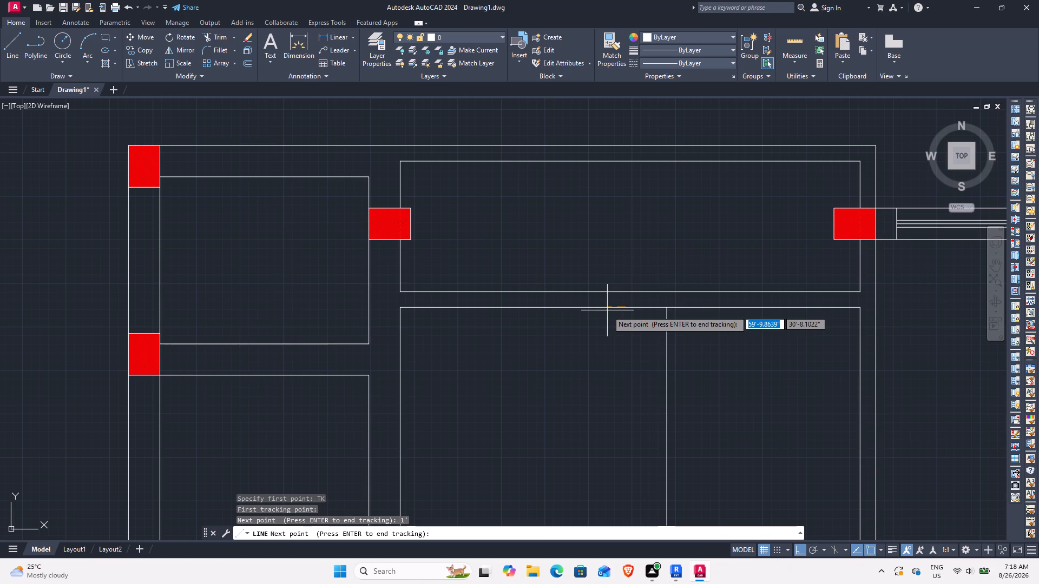
key("space")
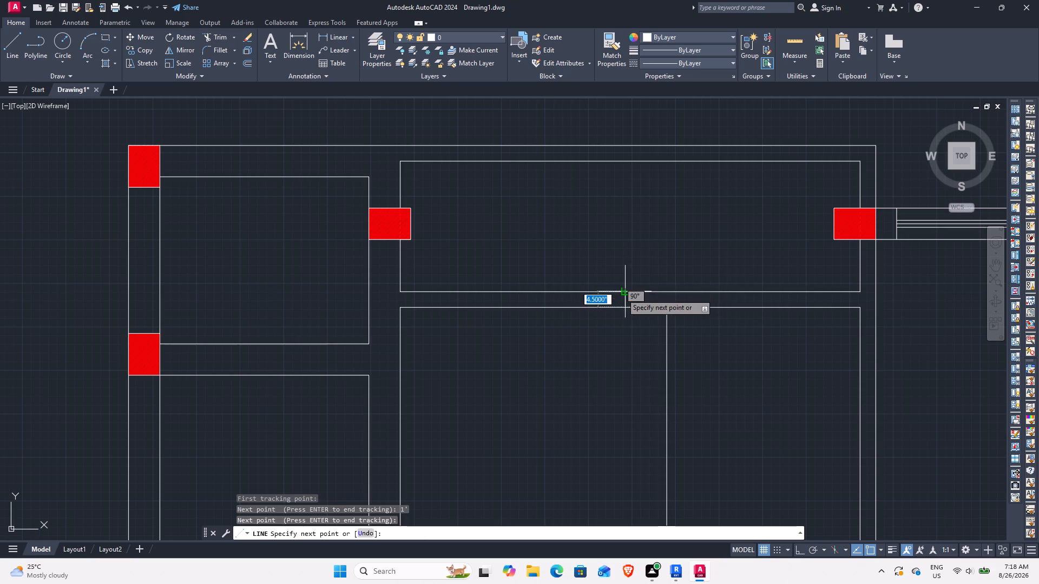
left_click(622, 294)
key("Escape")
Offset the new cross-wall line 3' to the left to mark the window's other end.
key("o")
key("space")
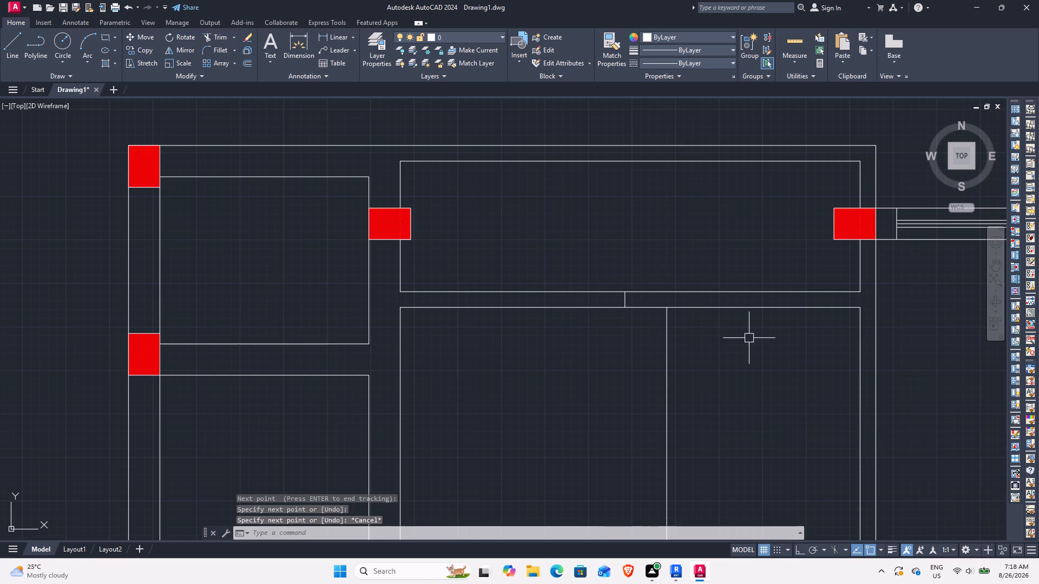
type("3'")
key("Return")
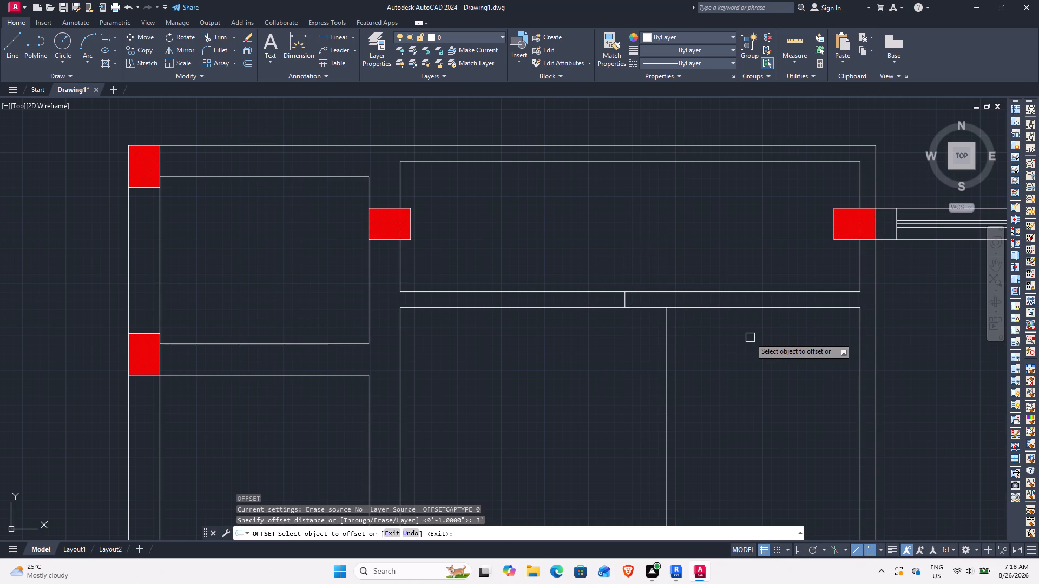
left_click(624, 301)
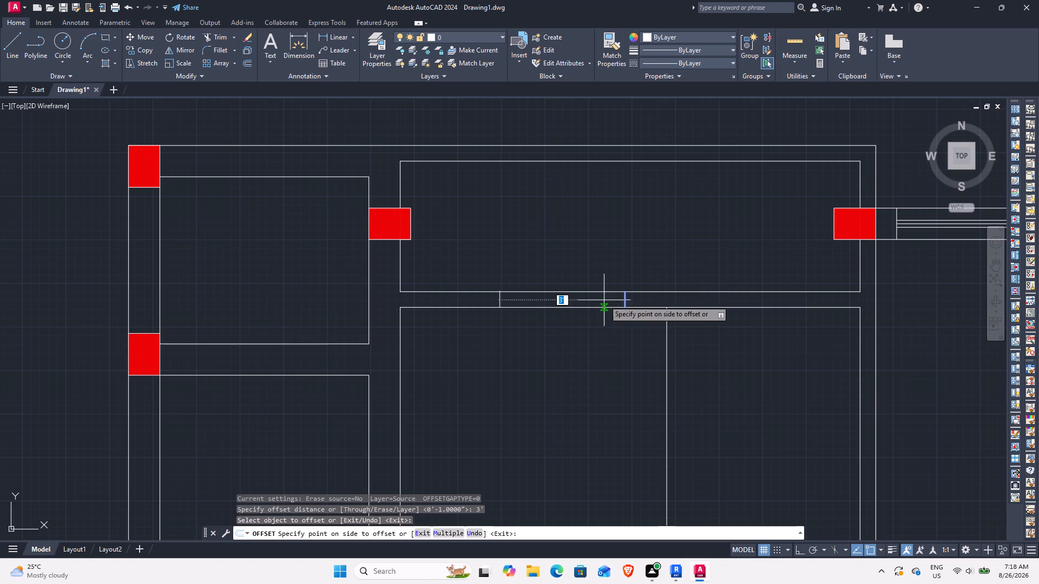
left_click(559, 305)
key("Escape")
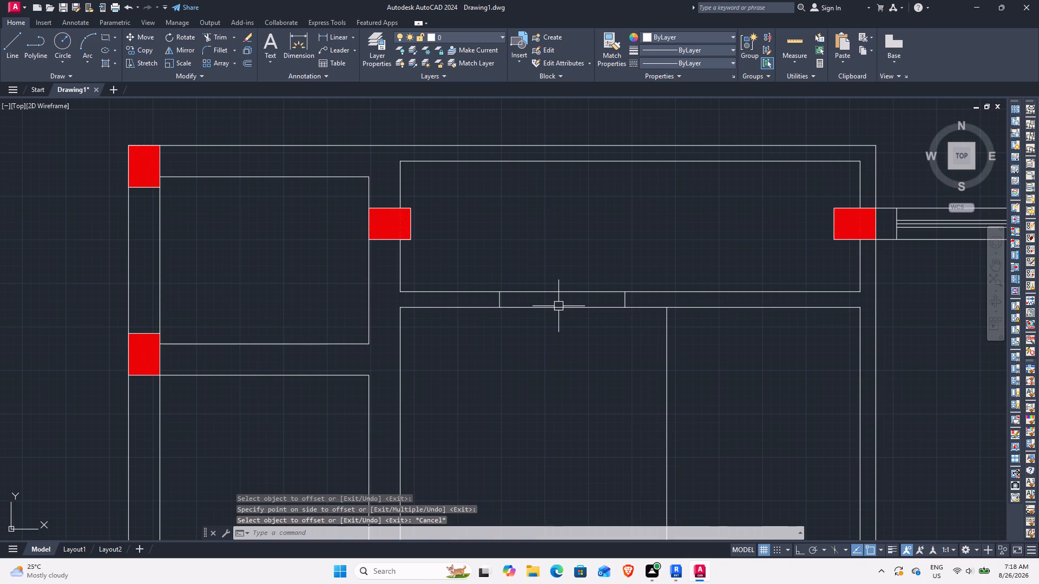
Draw the window's centre line between the midpoints of the two cross-wall end lines.
type("L")
key("space")
left_click(499, 297)
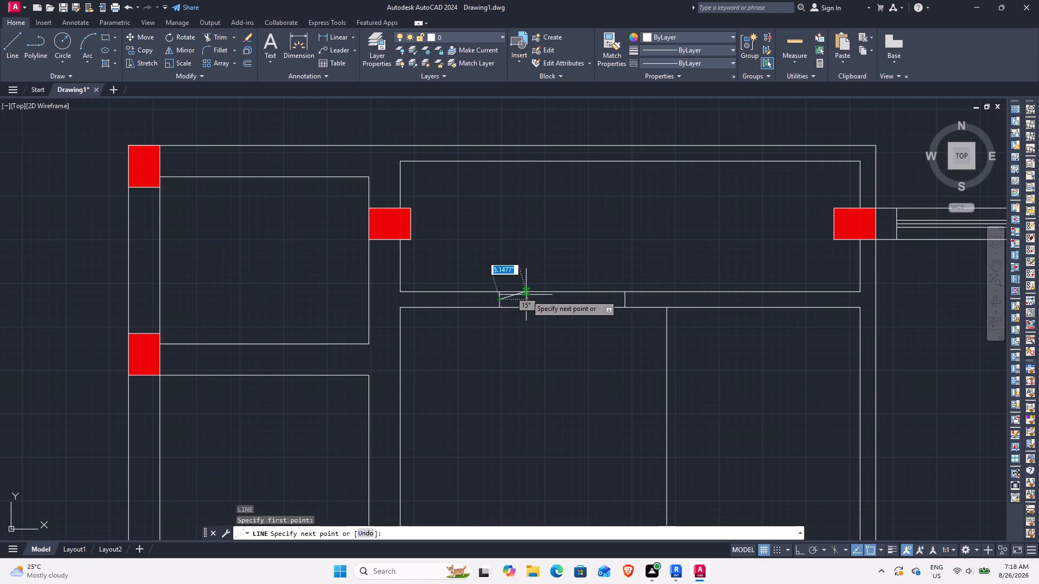
left_click(622, 300)
key("Escape")
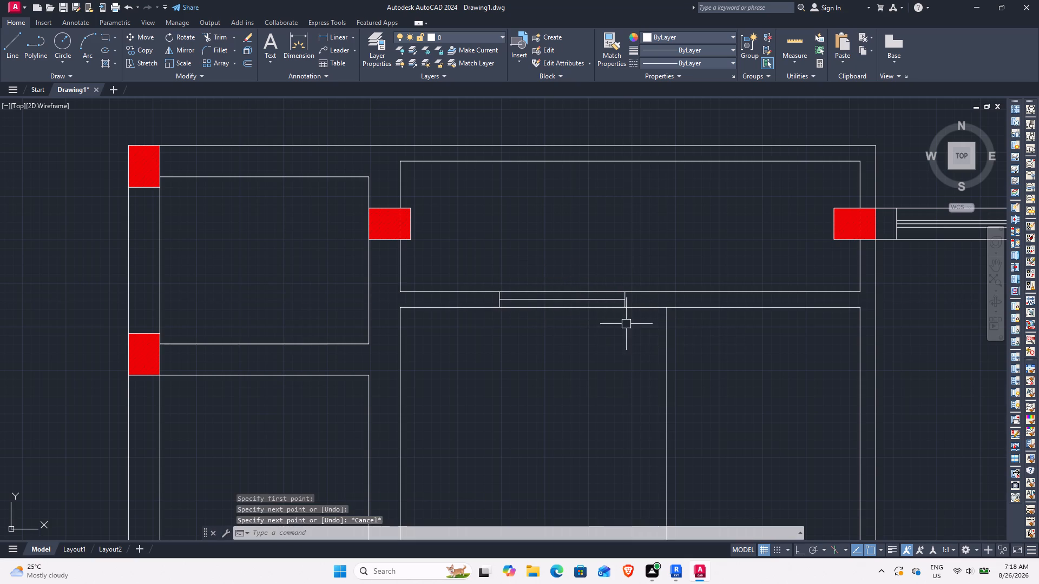
Draw a line across the right exterior wall of the lower-right room, tracked down from the room's upper-right inner corner.
scroll(642, 342, "down", 1)
scroll(689, 380, "down", 2)
middle_click_drag(713, 388, 462, 248)
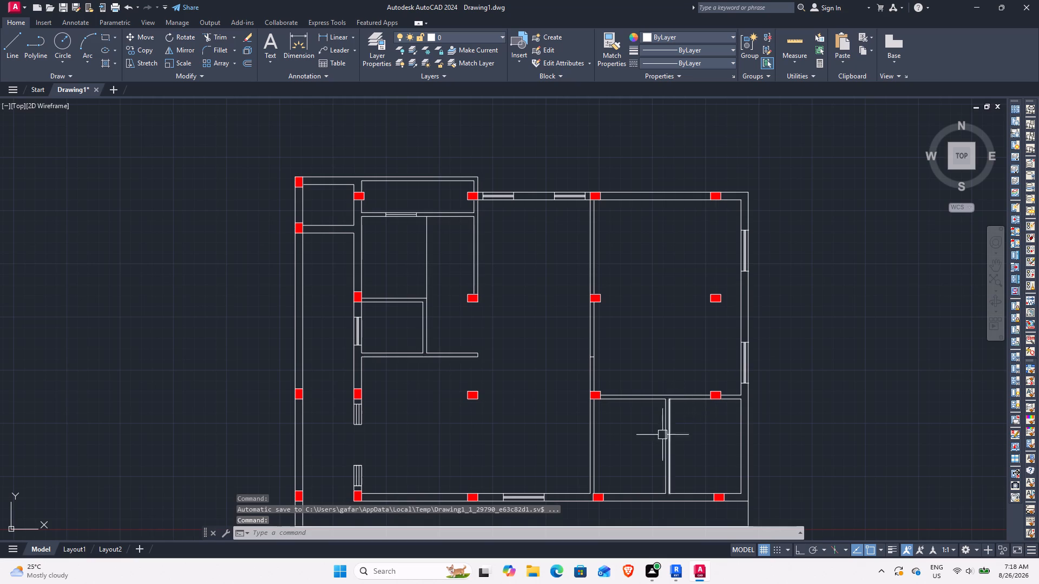
middle_click_drag(581, 431, 446, 411)
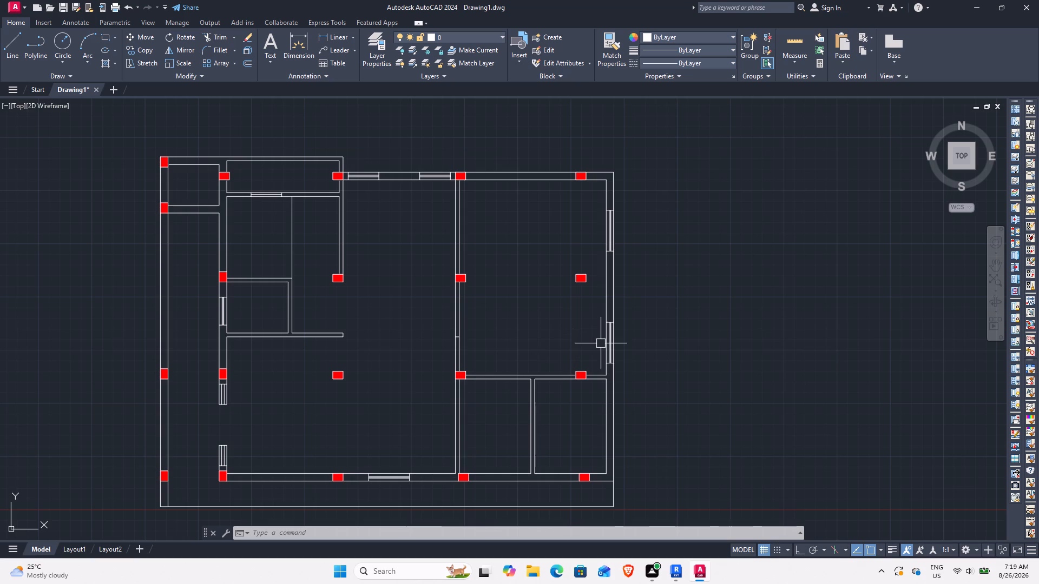
scroll(630, 407, "up", 2)
middle_click_drag(558, 399, 531, 341)
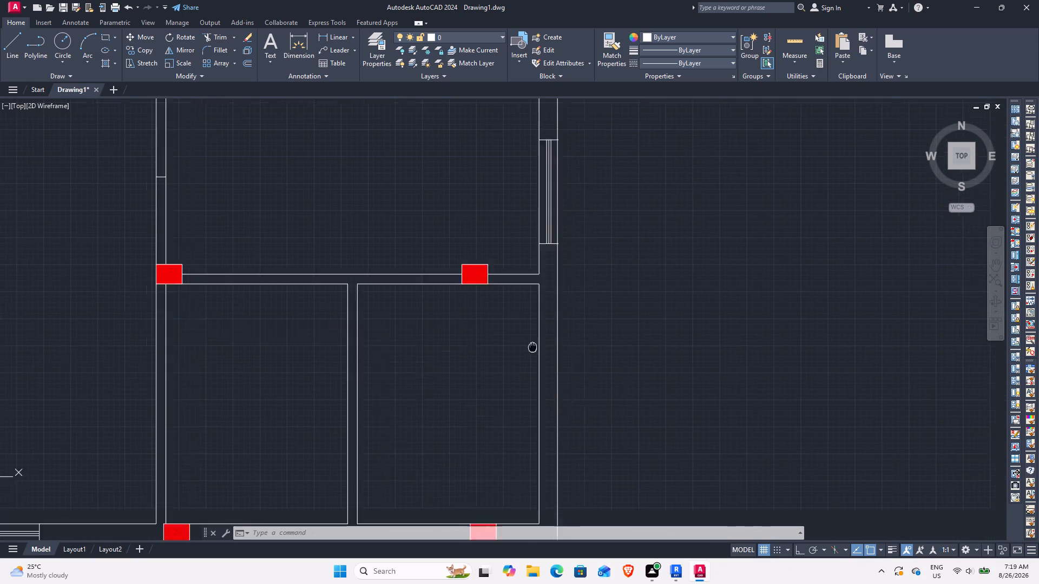
middle_click_drag(531, 341, 517, 317)
type("L")
key("space")
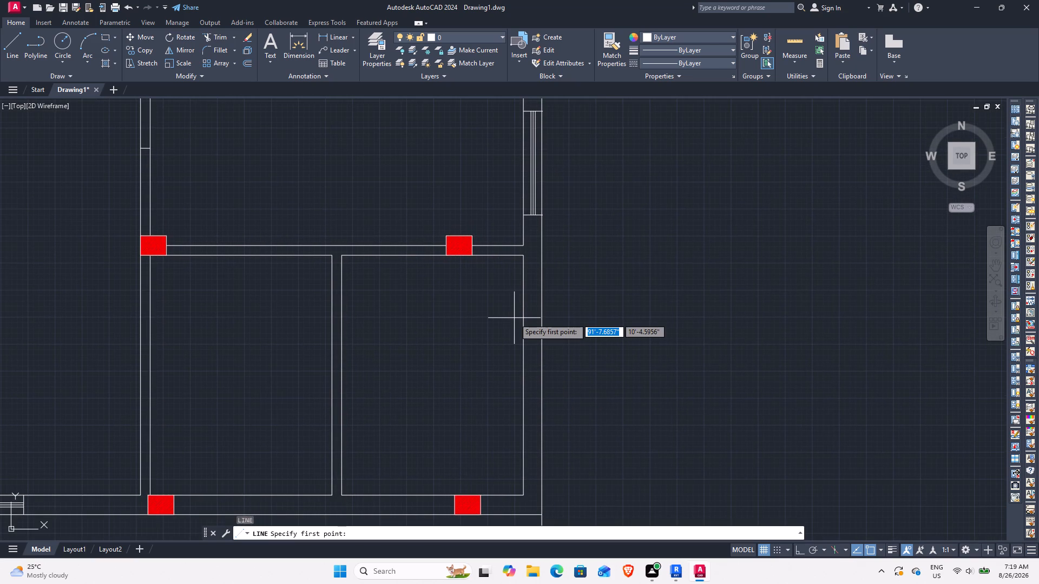
type("TK")
key("space")
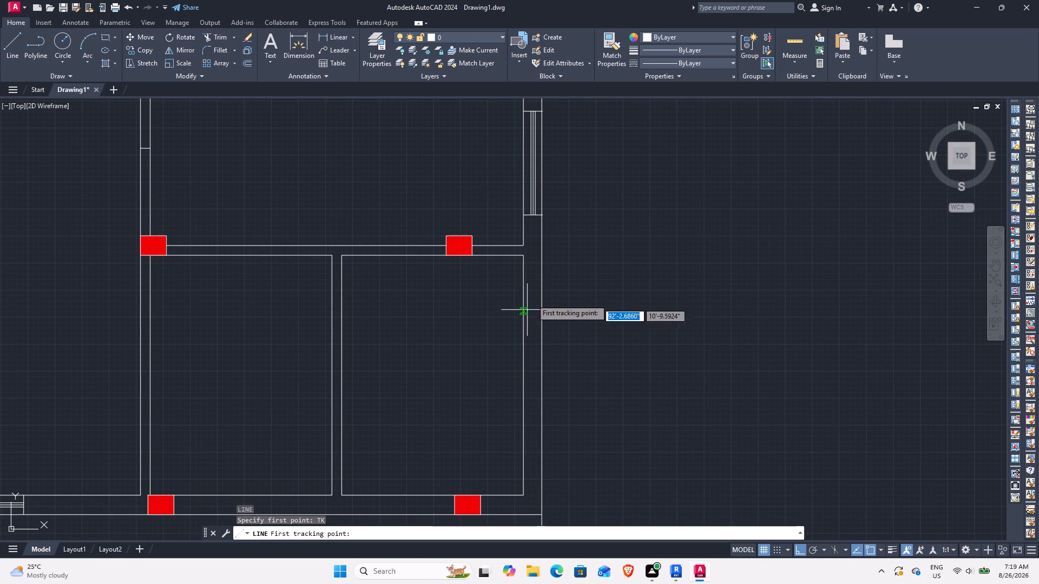
left_click(525, 252)
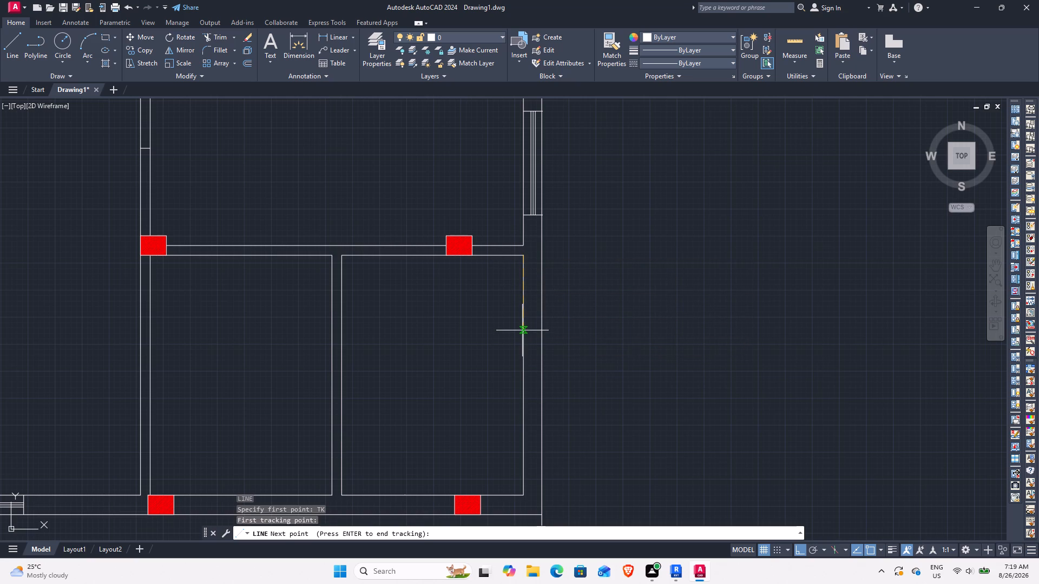
left_click(523, 324)
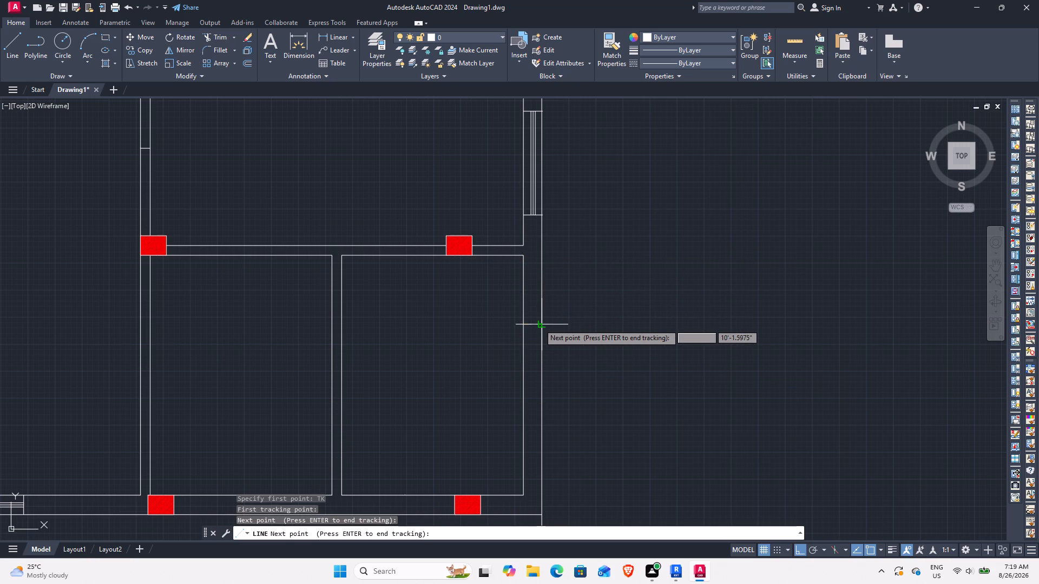
key("space")
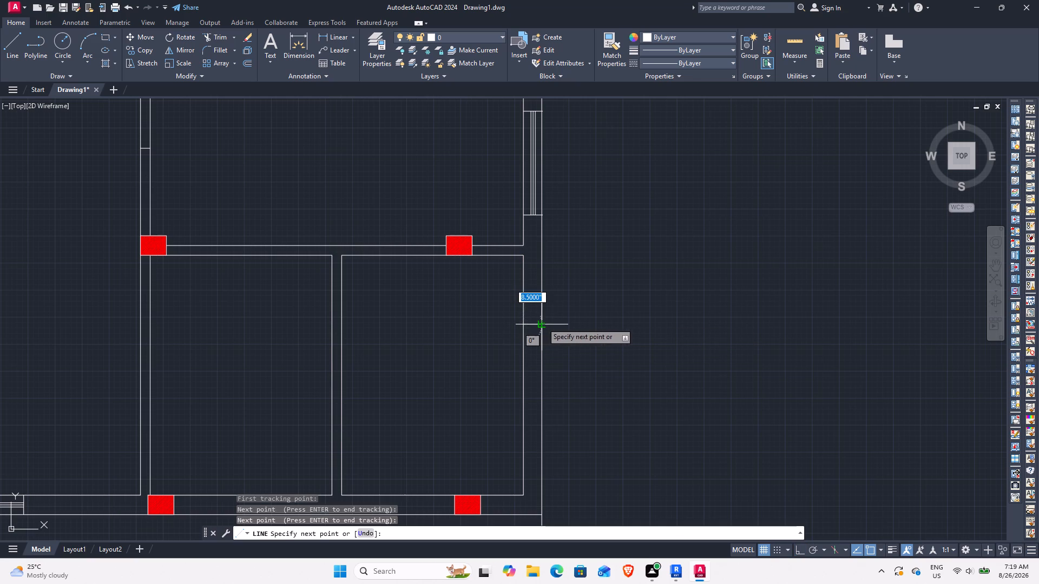
left_click(542, 323)
key("Escape")
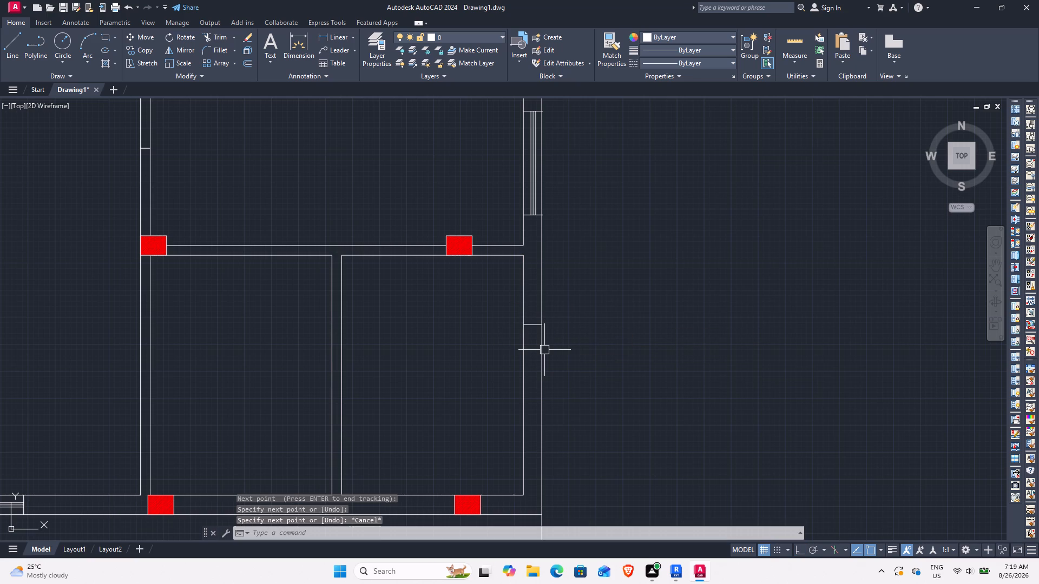
Offset the line across the lower-right room's exterior wall 2.5' downward.
type("O")
key("space")
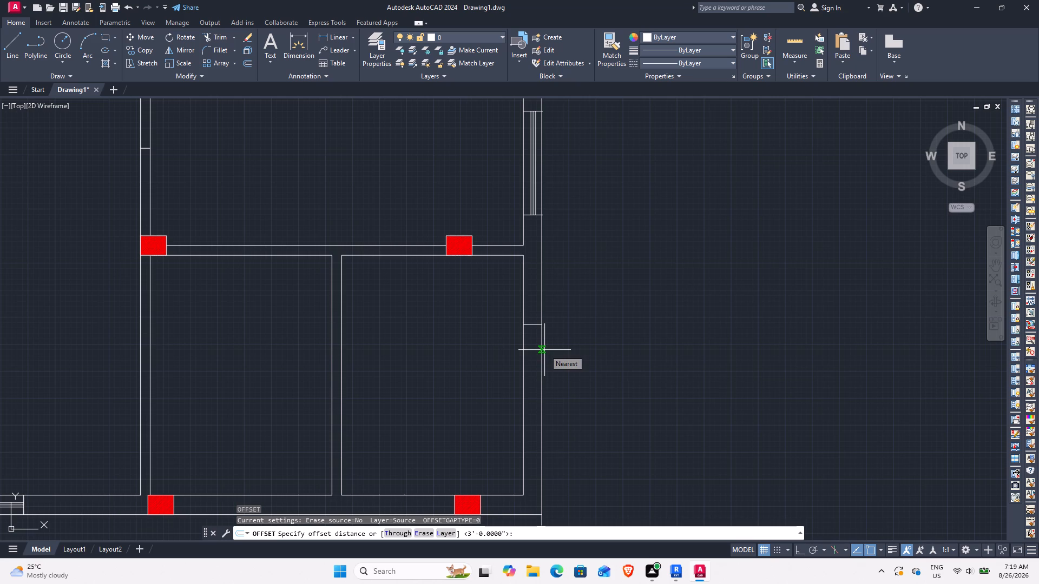
type("2.5")
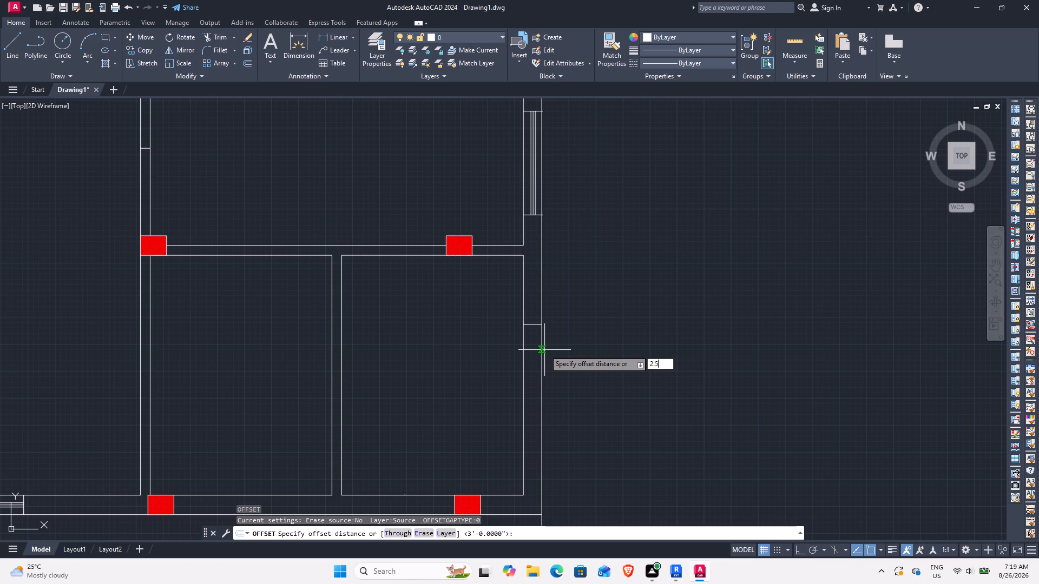
key("apostrophe")
key("Return")
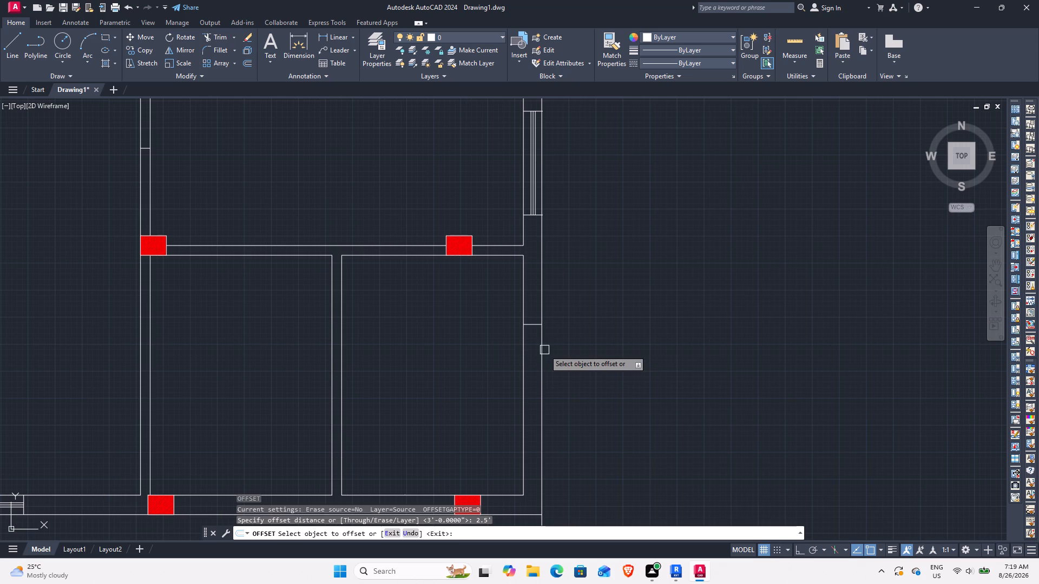
left_click(535, 326)
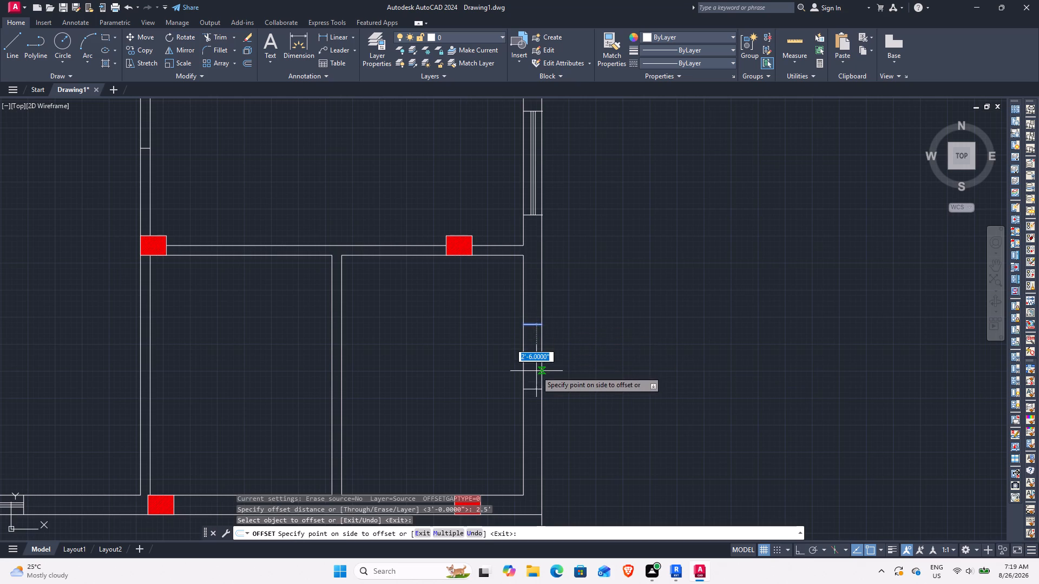
left_click(536, 371)
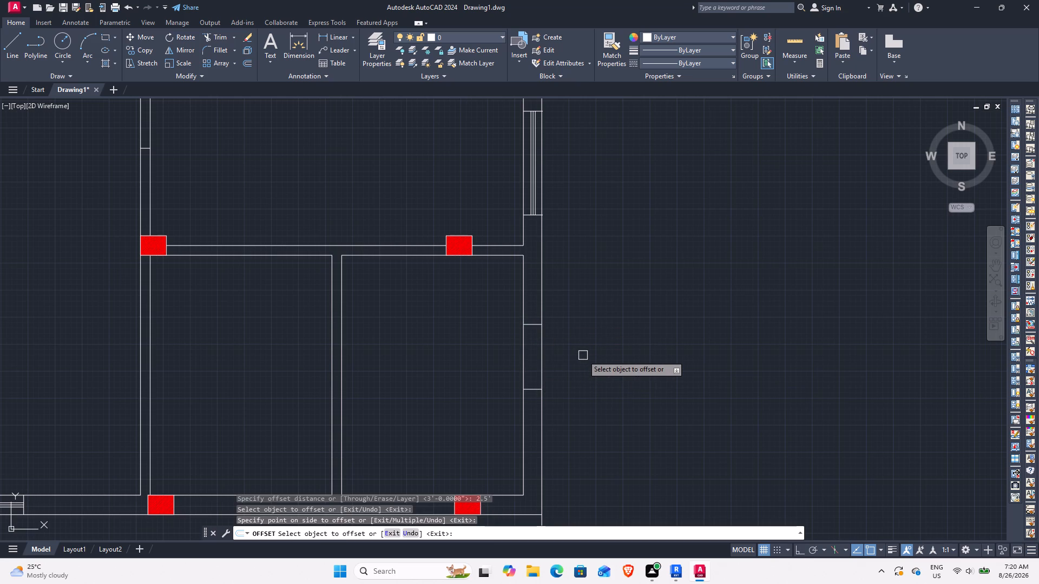
key("space")
Draw the centre line joining the midpoints of the two end lines in the lower-right room's exterior wall.
type("L")
key("space")
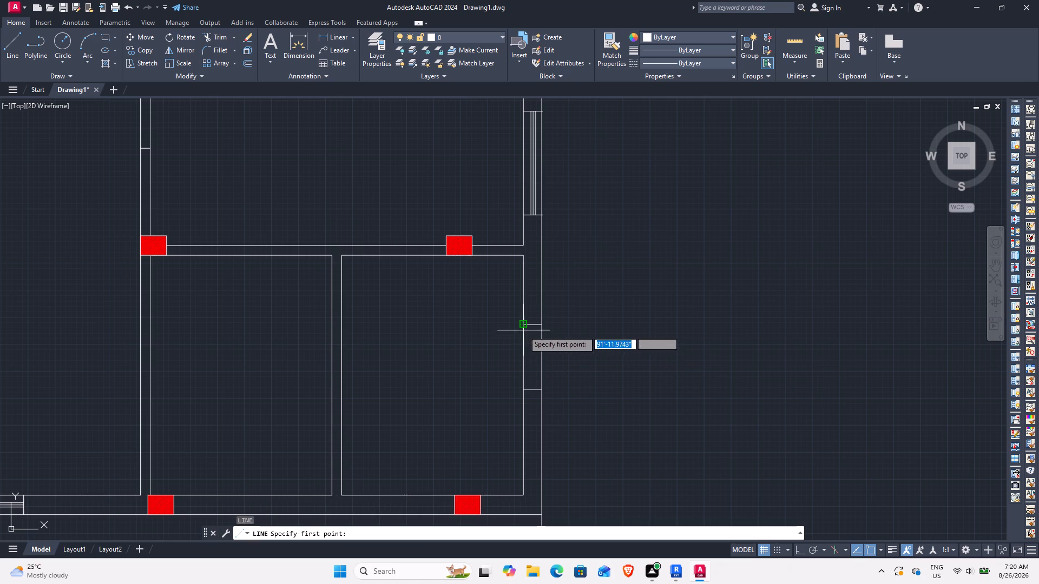
left_click(536, 326)
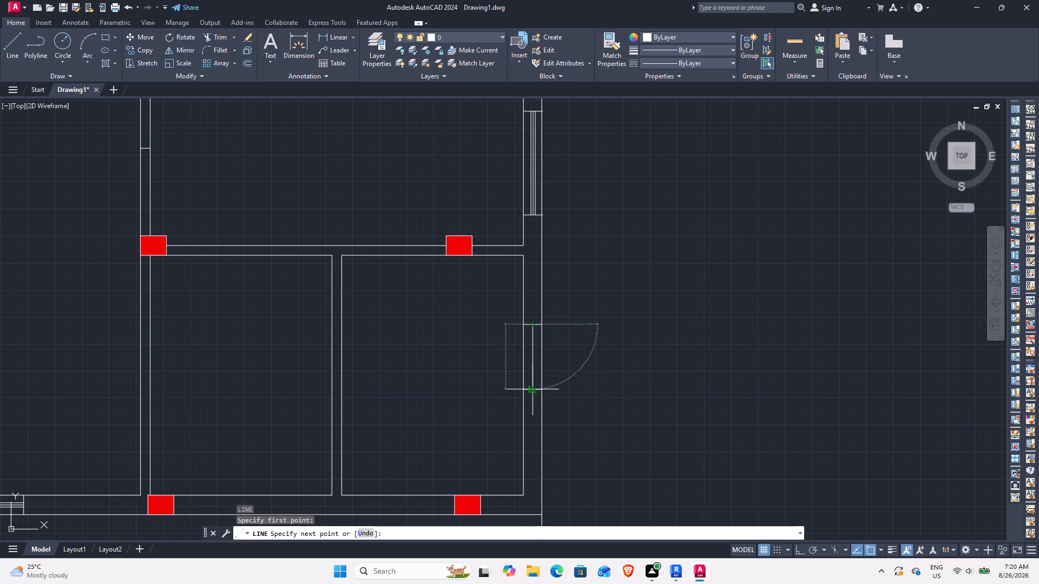
left_click(532, 390)
key("Escape")
Insert the Door - Imperial block from the tool palettes in the empty space left of the plan, and close the palettes.
scroll(443, 391, "down", 3)
middle_click_drag(397, 408, 524, 400)
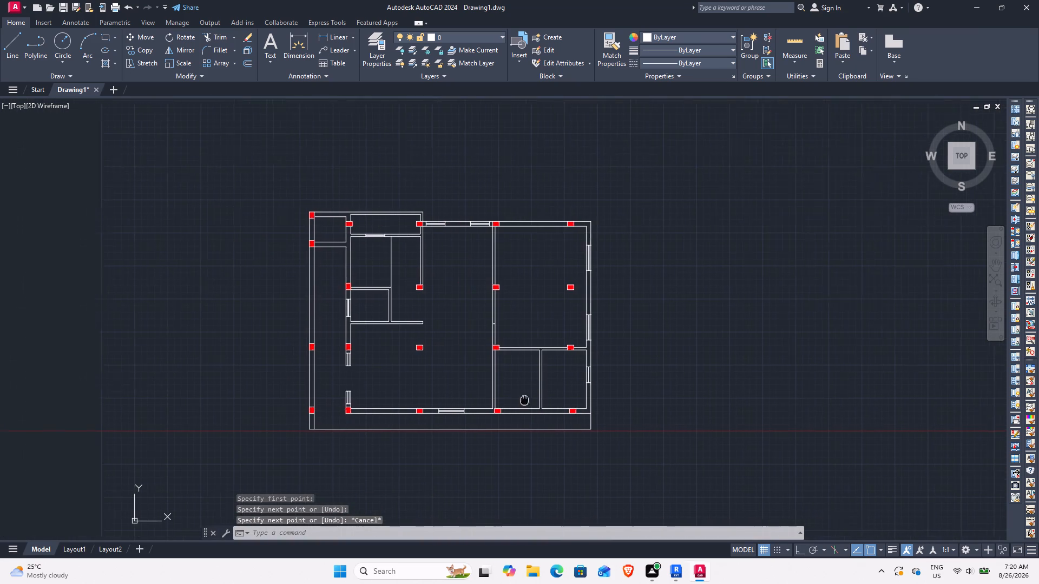
middle_click_drag(524, 400, 539, 399)
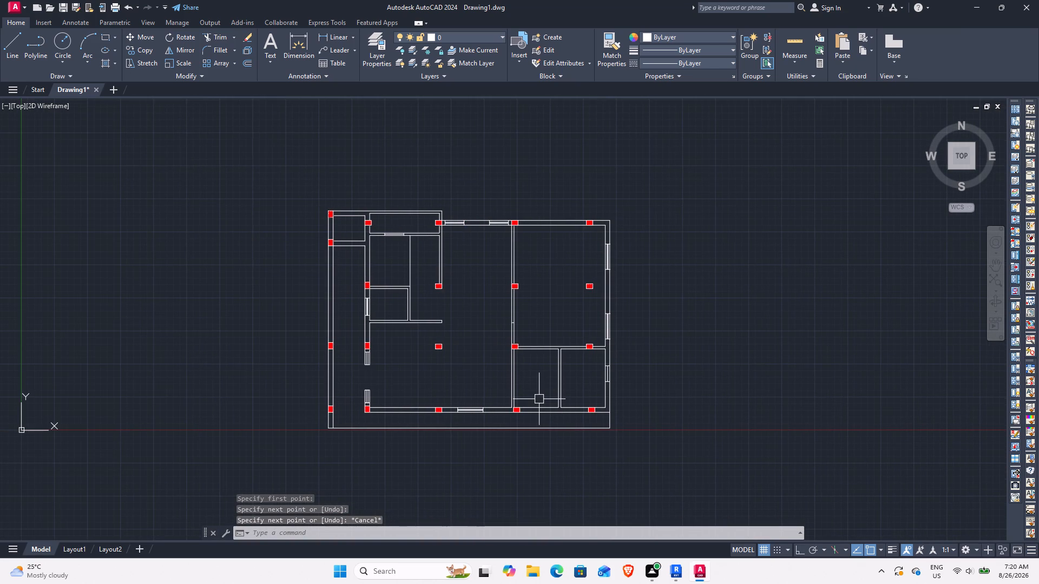
middle_click_drag(468, 337, 565, 364)
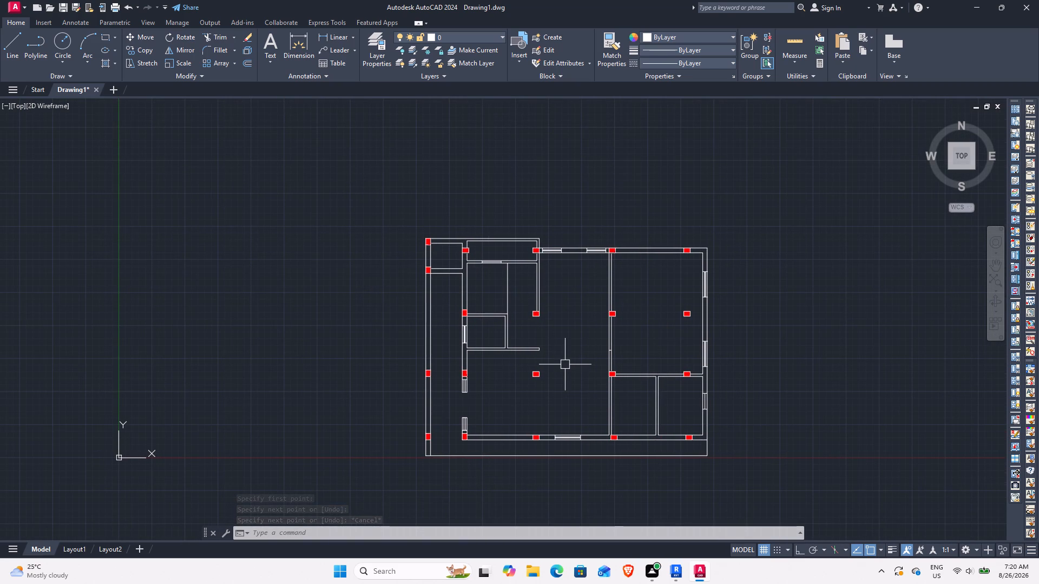
key("t")
key("p")
key("space")
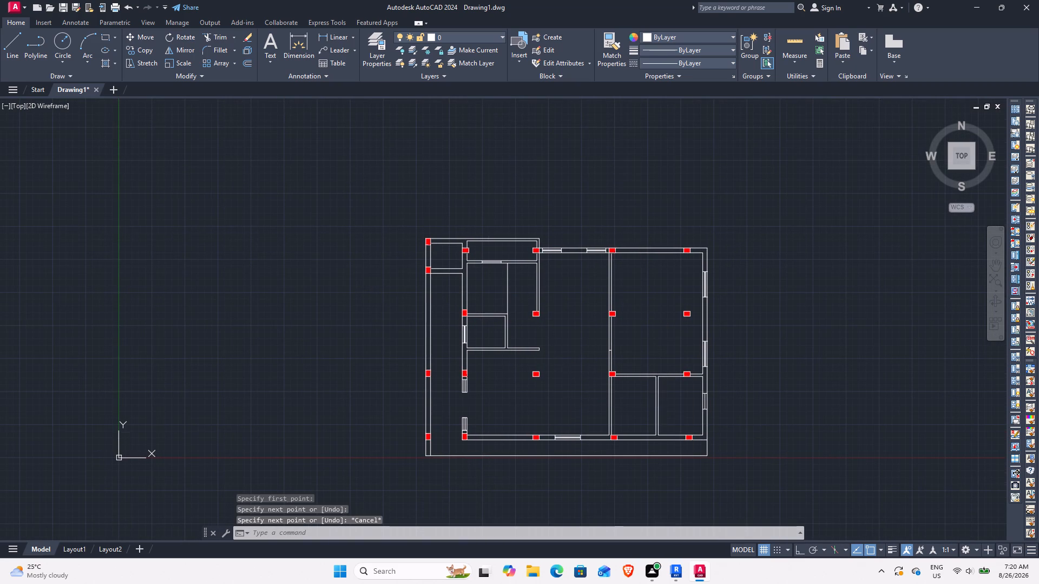
left_click(112, 151)
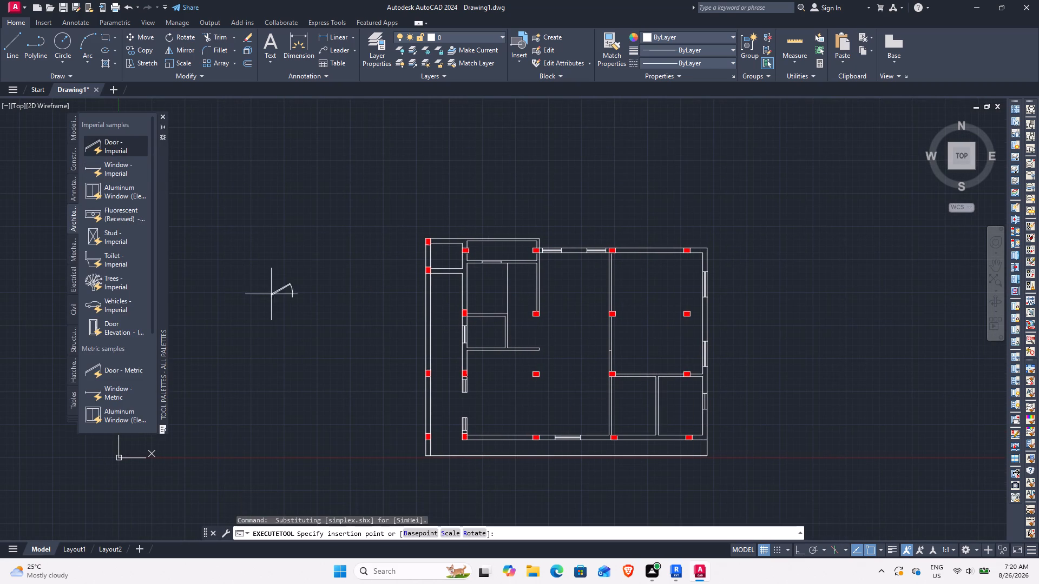
left_click(330, 327)
key("Escape")
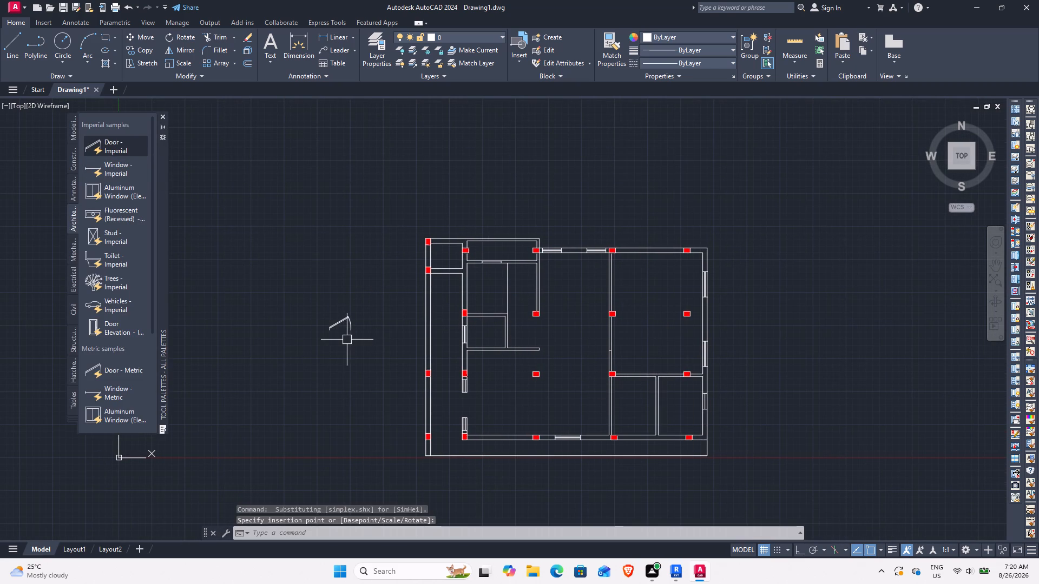
key("Escape")
left_click(158, 116)
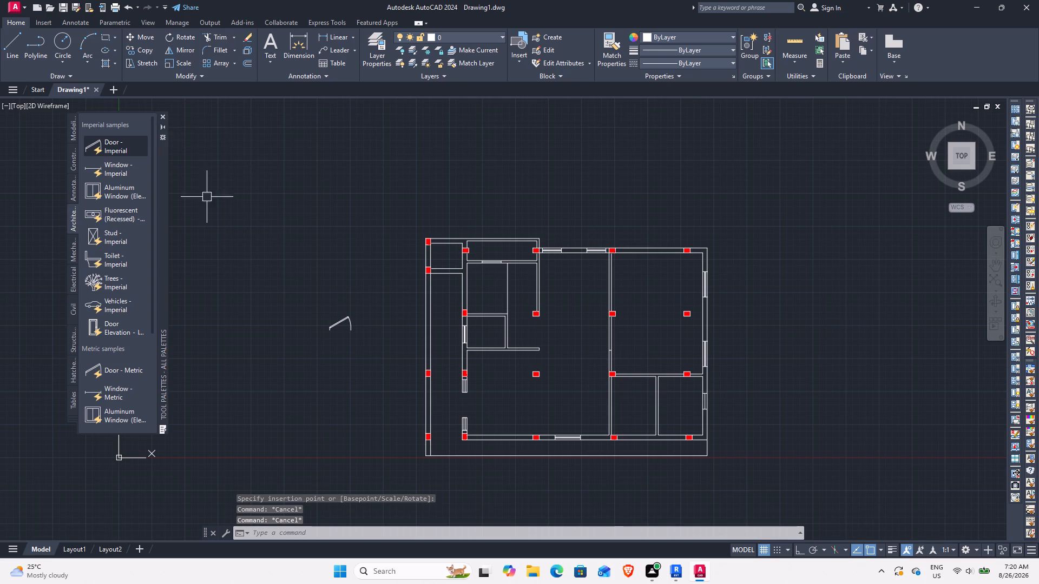
left_click(162, 116)
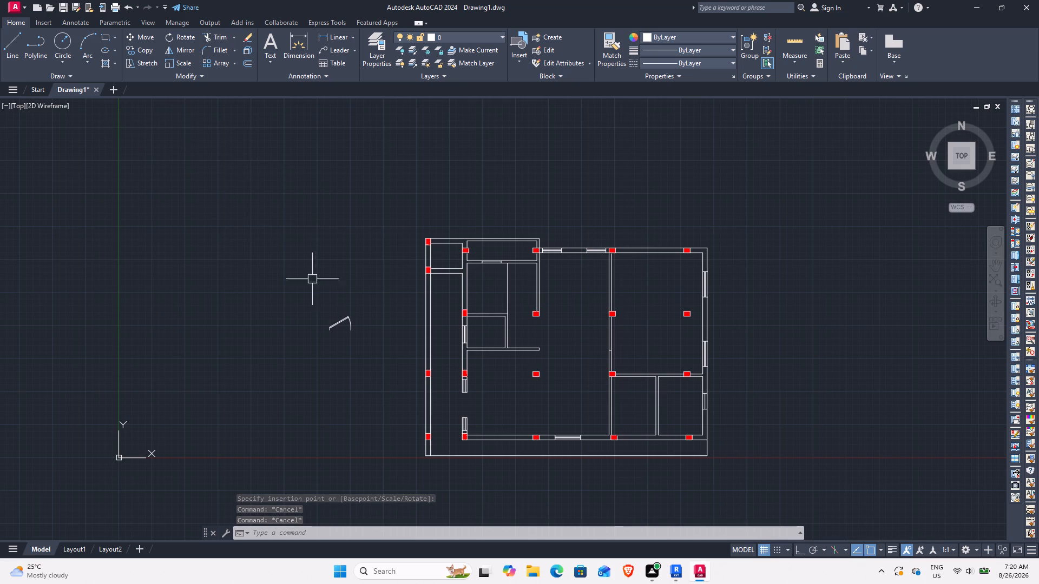
Change the door block's opening angle so its leaf stands perpendicular to the door opening.
scroll(314, 321, "up", 2)
left_click(367, 330)
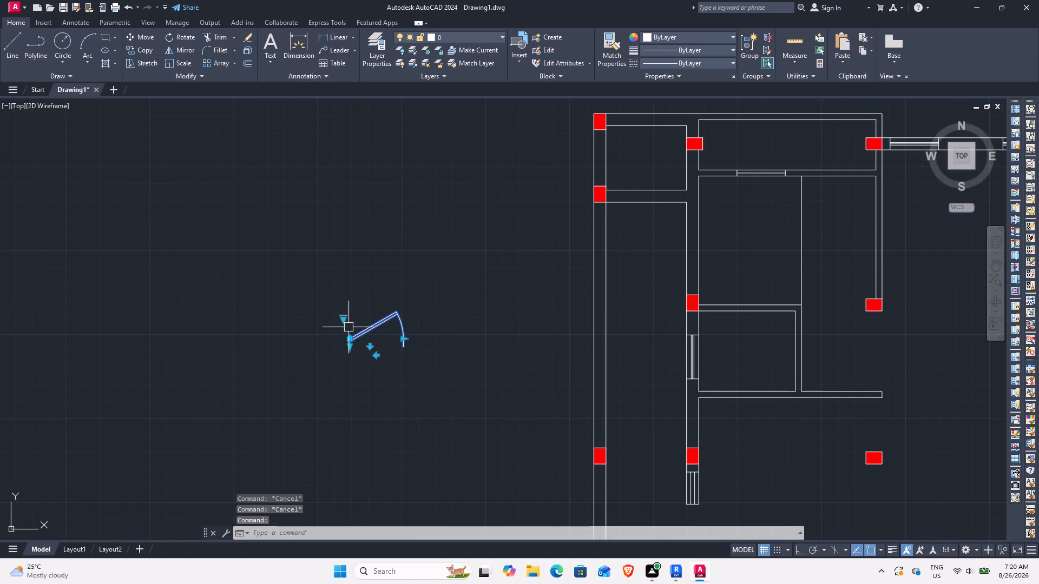
left_click(343, 320)
left_click(386, 363)
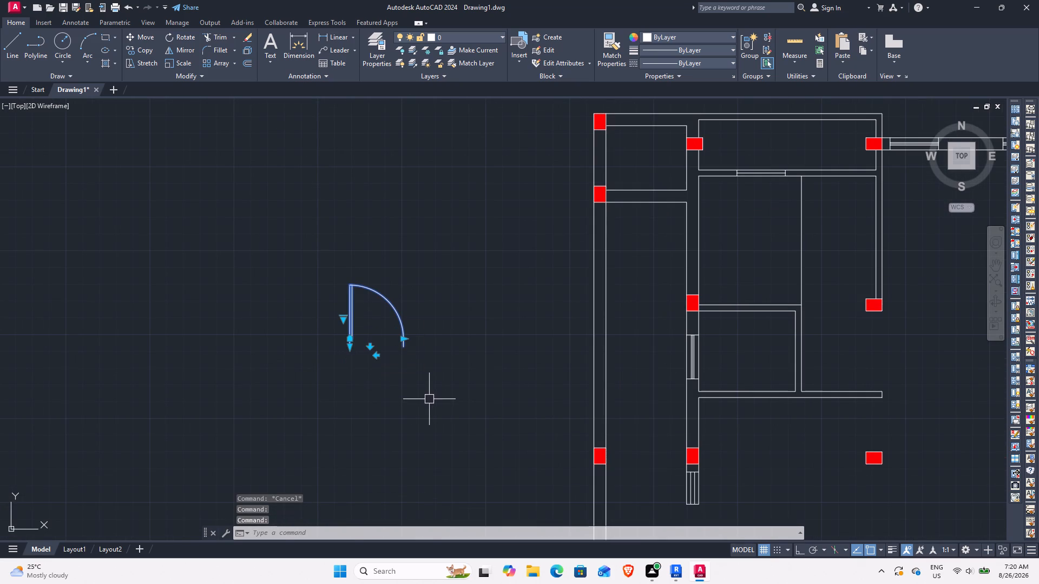
left_click(429, 399)
middle_click_drag(427, 391, 326, 351)
key("Escape")
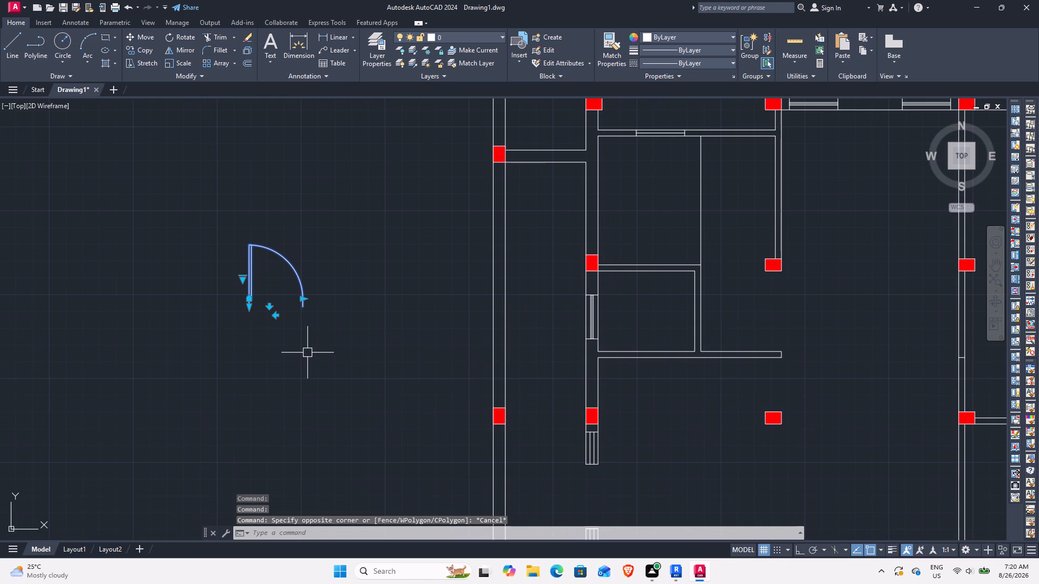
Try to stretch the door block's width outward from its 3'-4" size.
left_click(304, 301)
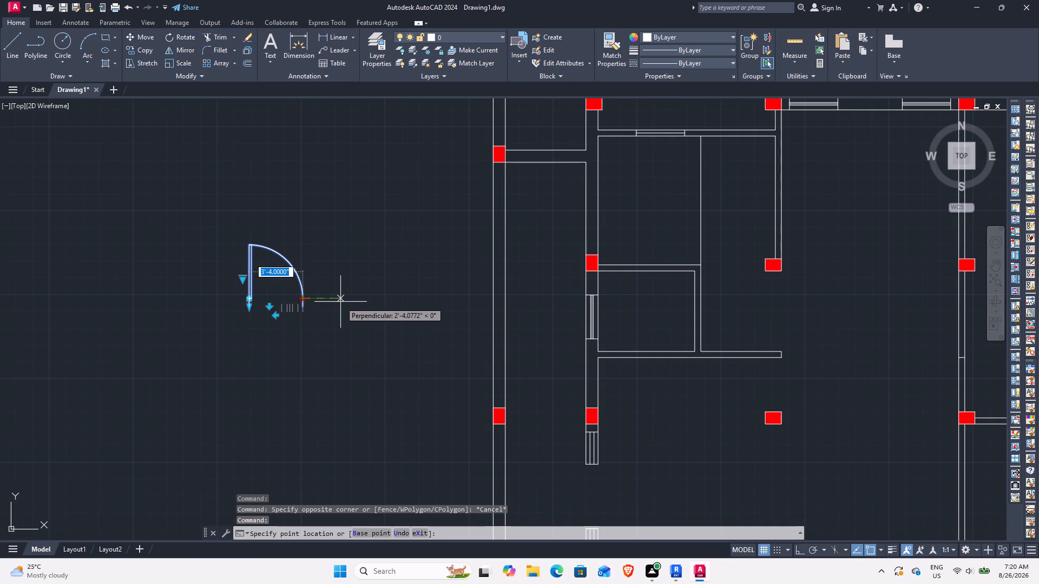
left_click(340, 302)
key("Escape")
Copy the door from the lower end of its hinge side to the plan's lower exterior wall, between the lower-left column and the next one.
scroll(299, 356, "up", 1)
middle_click_drag(299, 356, 313, 301)
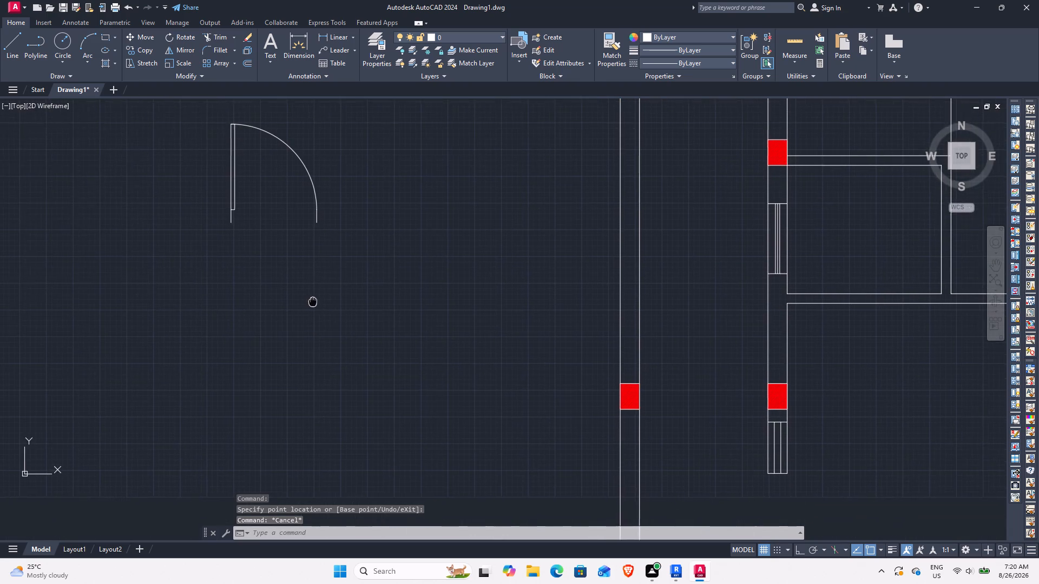
middle_click_drag(313, 301, 317, 305)
scroll(314, 306, "down", 1)
middle_click_drag(330, 322, 296, 281)
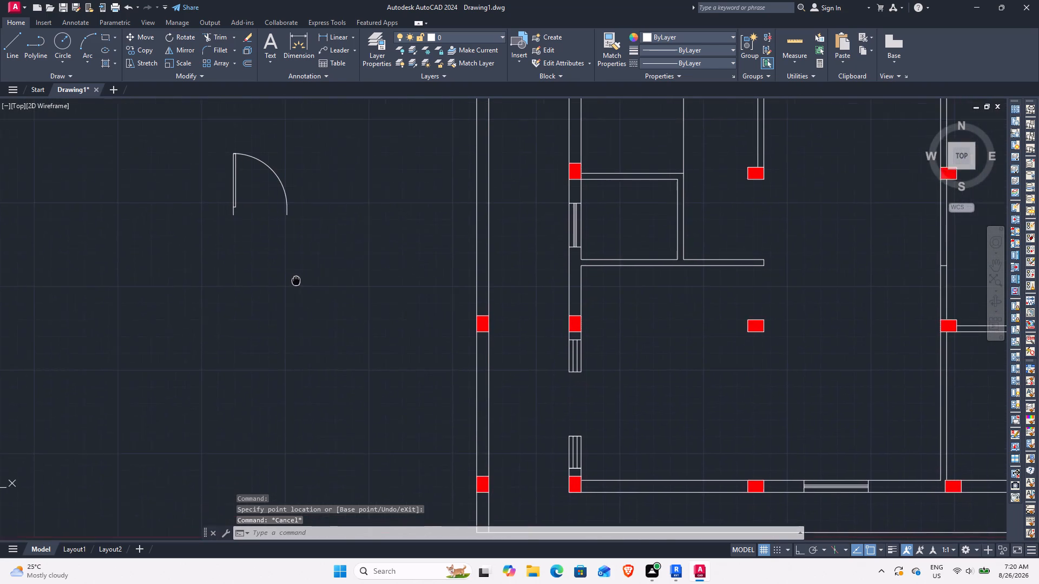
middle_click_drag(296, 281, 287, 281)
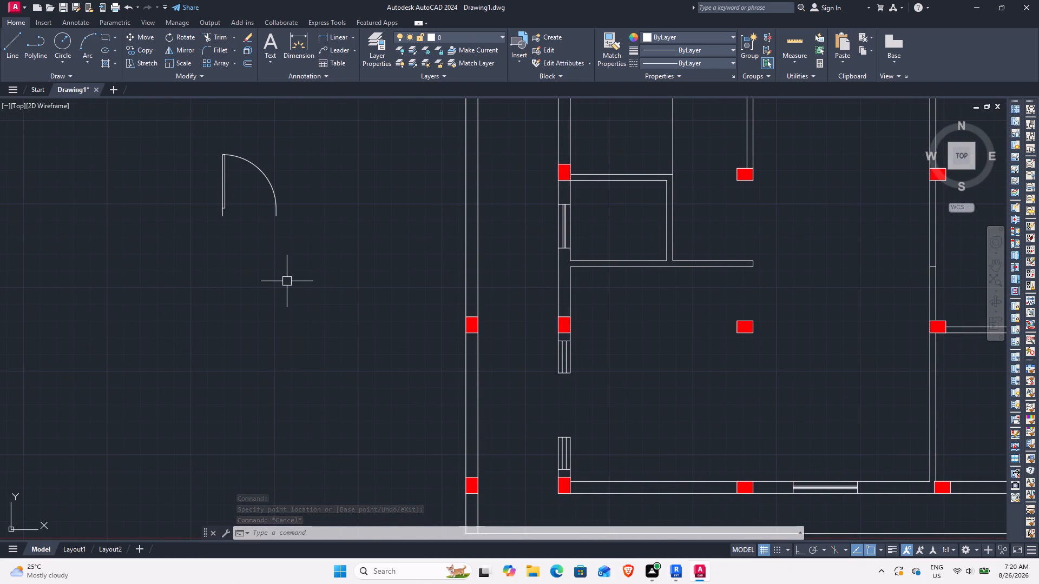
middle_click_drag(299, 290, 285, 266)
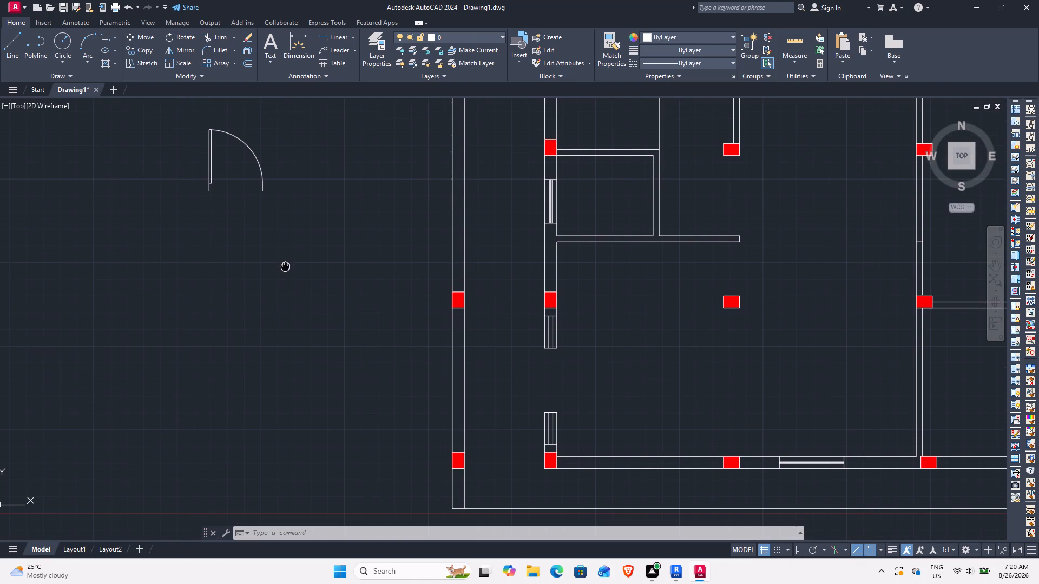
middle_click_drag(285, 266, 285, 265)
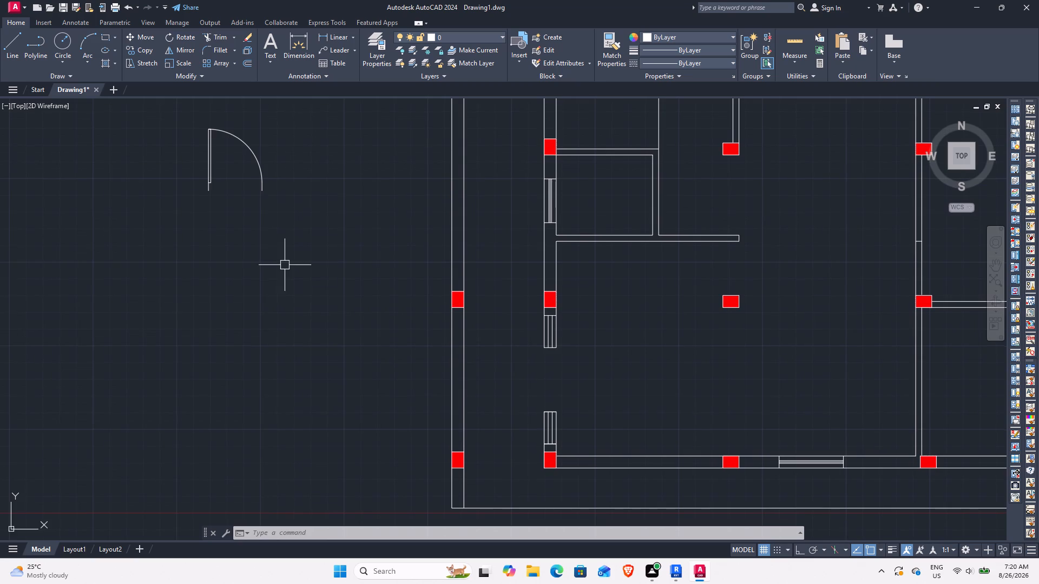
middle_click_drag(264, 254, 266, 262)
left_click(215, 167)
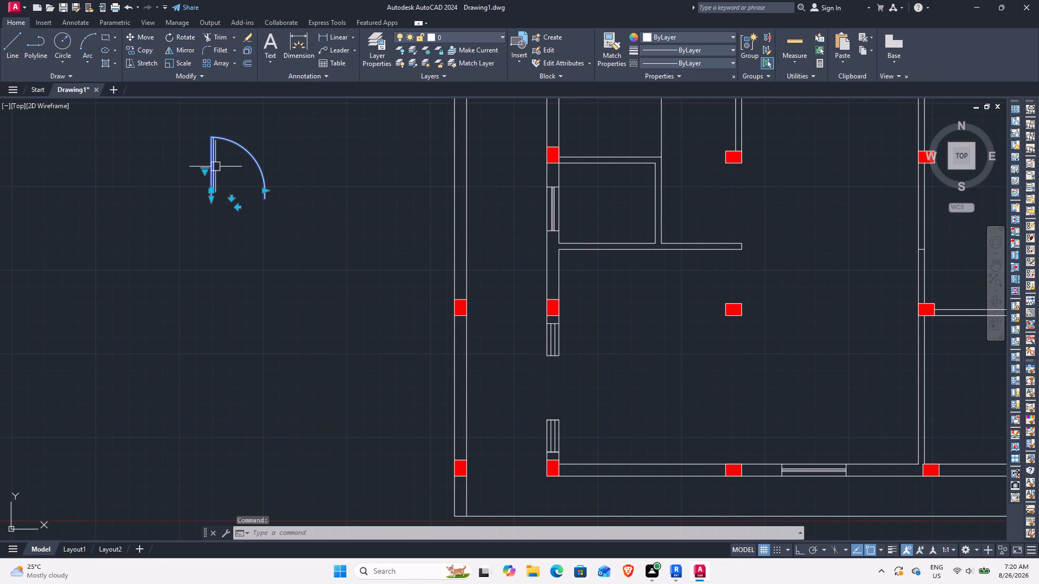
type("CO")
key("space")
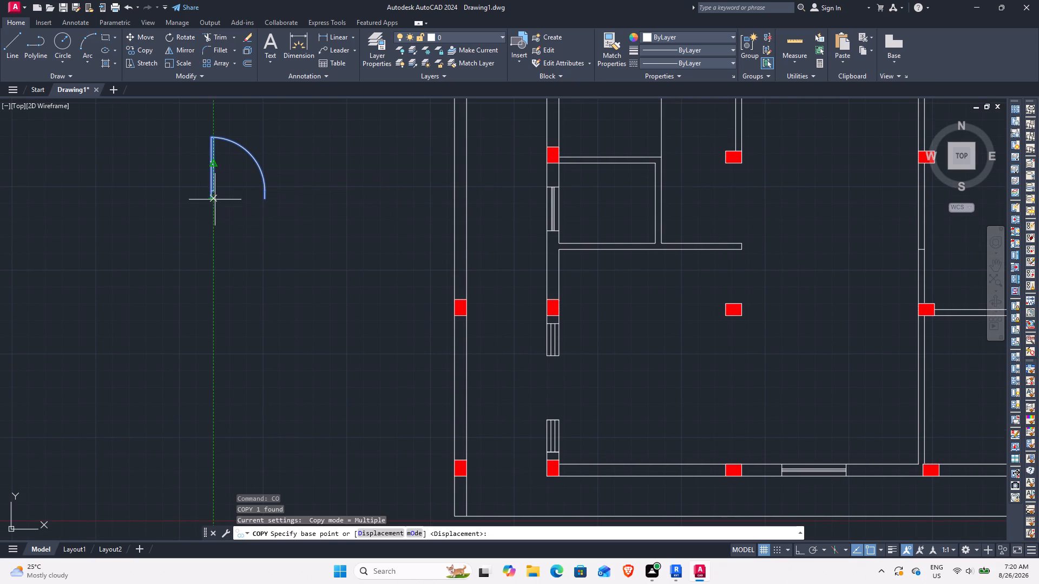
left_click(212, 200)
middle_click_drag(591, 386, 463, 287)
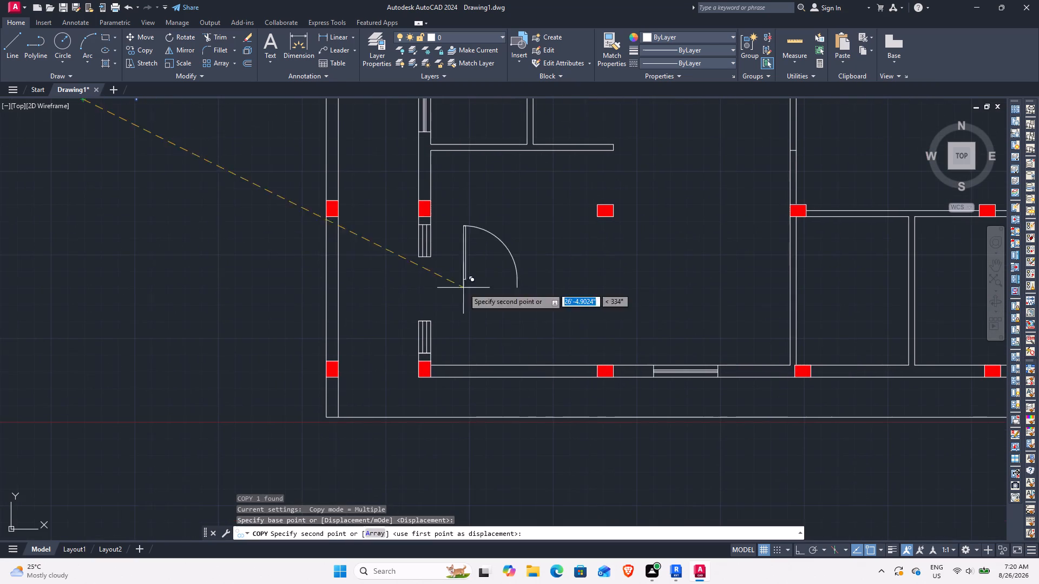
left_click(479, 375)
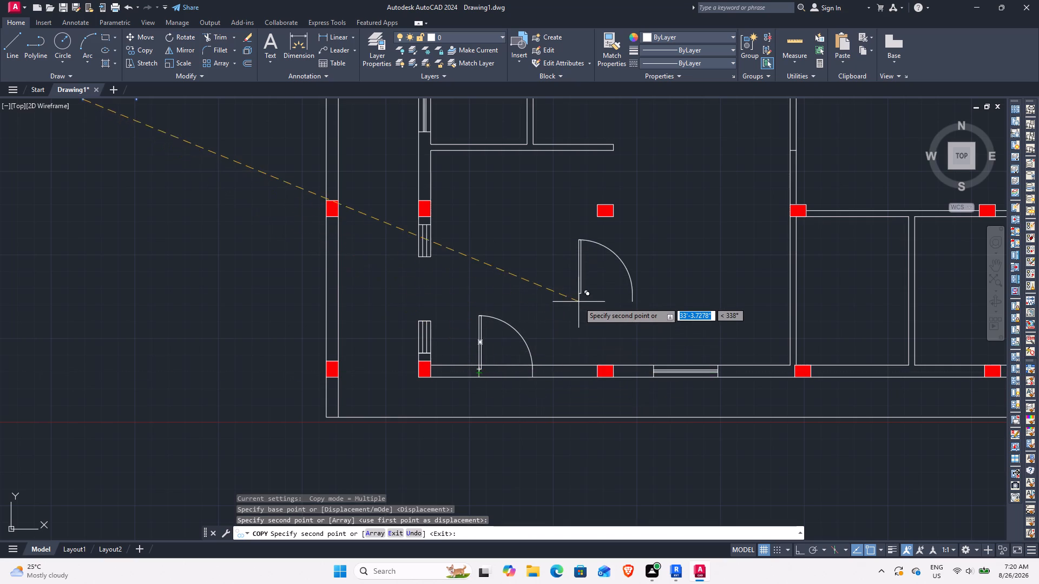
Place a door copy on the left wall of the large right-hand room, at the short line crossing the wall.
middle_click_drag(576, 302, 505, 395)
scroll(570, 304, "down", 1)
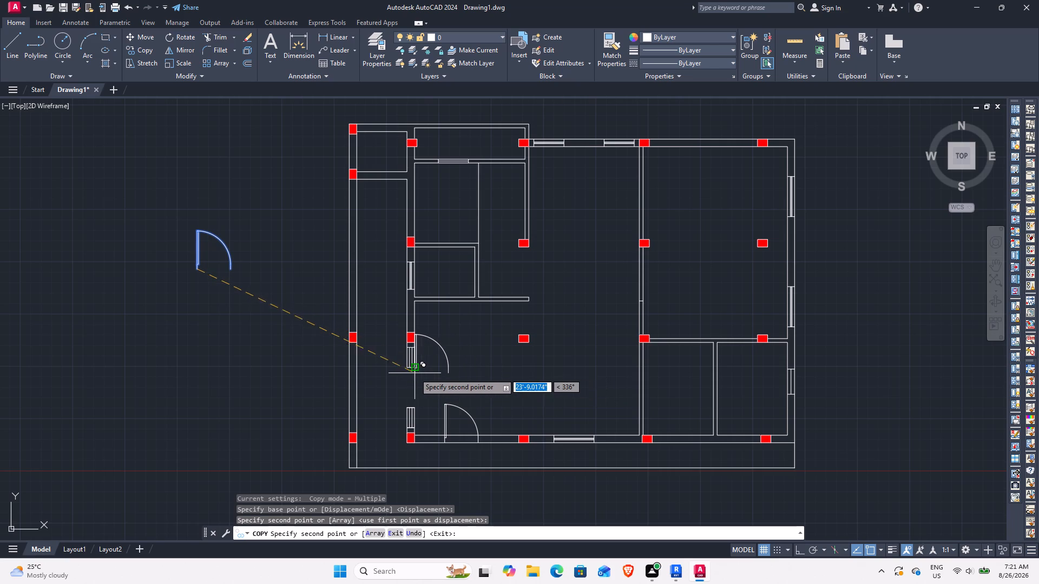
scroll(414, 373, "up", 4)
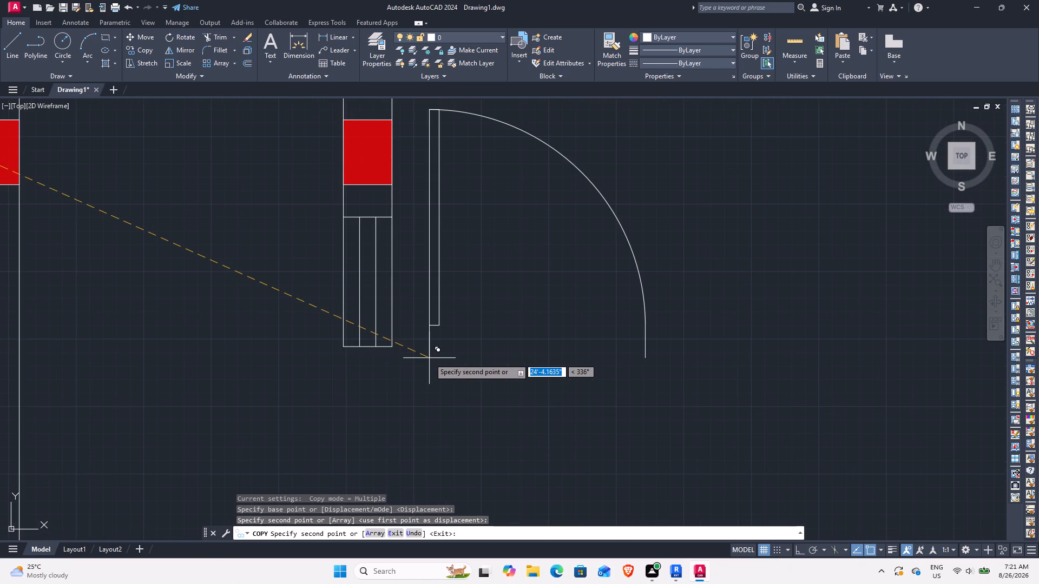
scroll(489, 370, "down", 1)
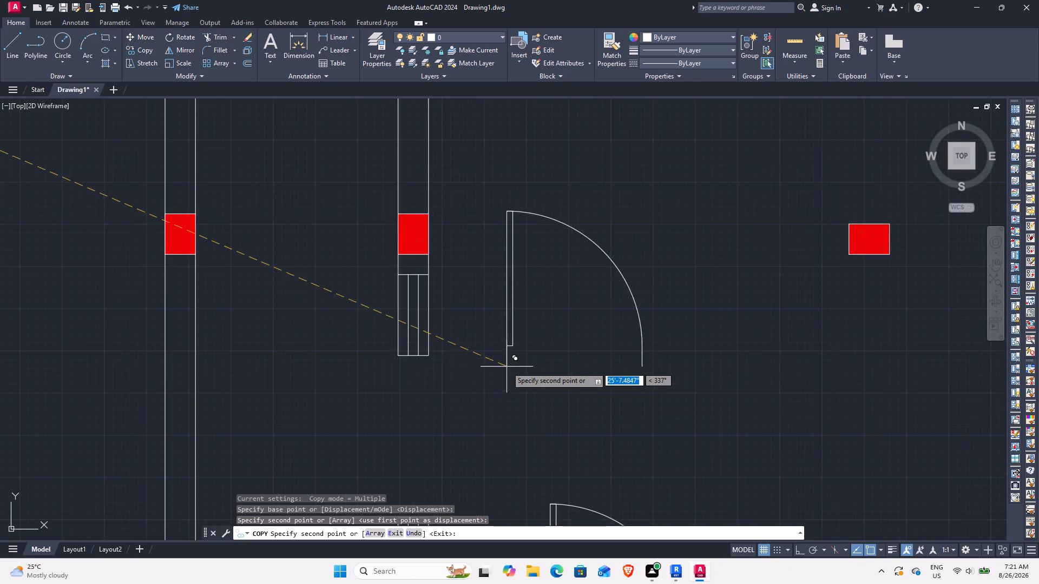
scroll(507, 367, "down", 3)
middle_click_drag(557, 356, 490, 371)
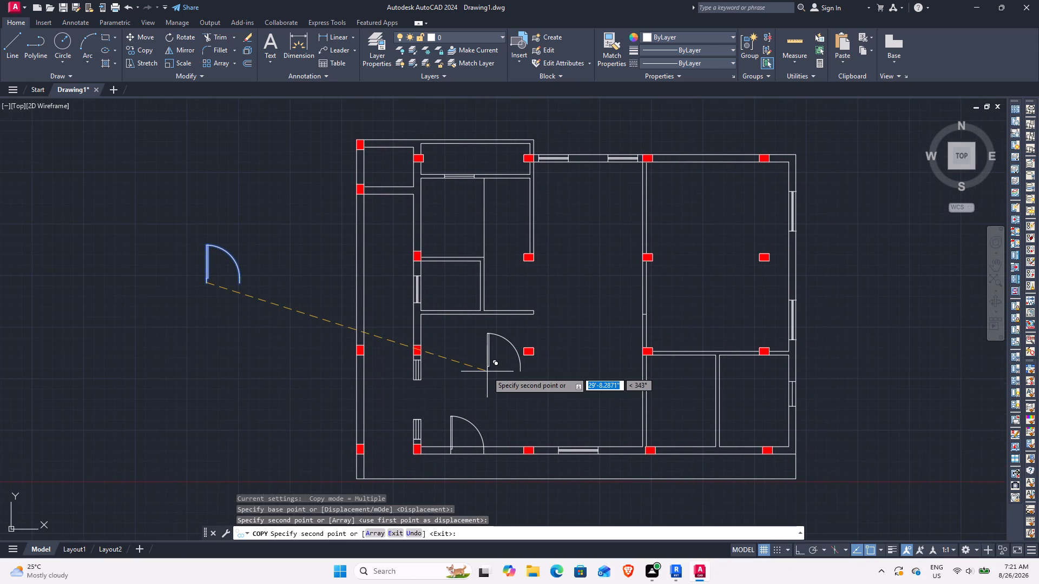
middle_click_drag(490, 382, 470, 393)
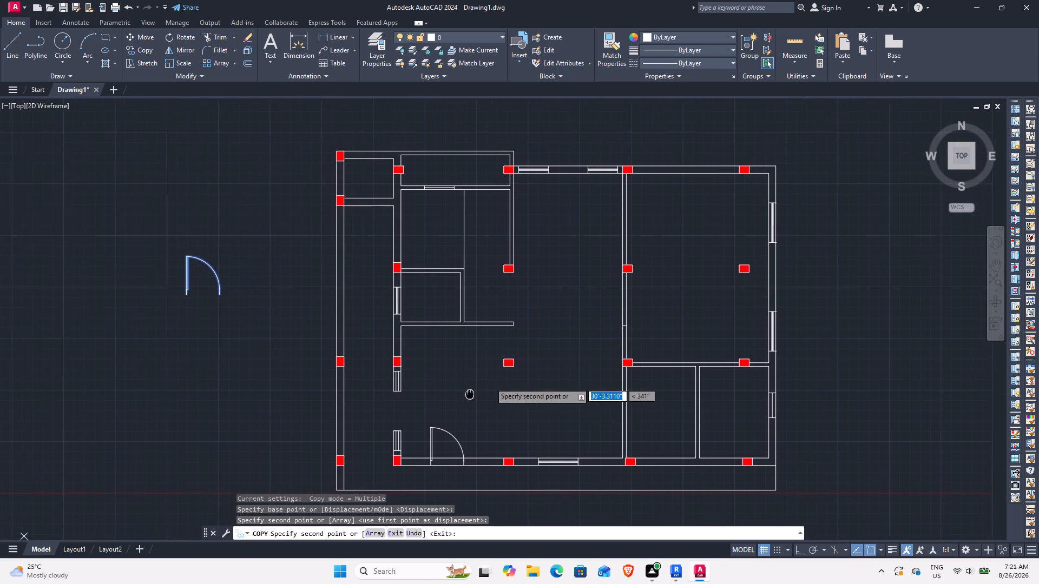
middle_click_drag(470, 393, 463, 390)
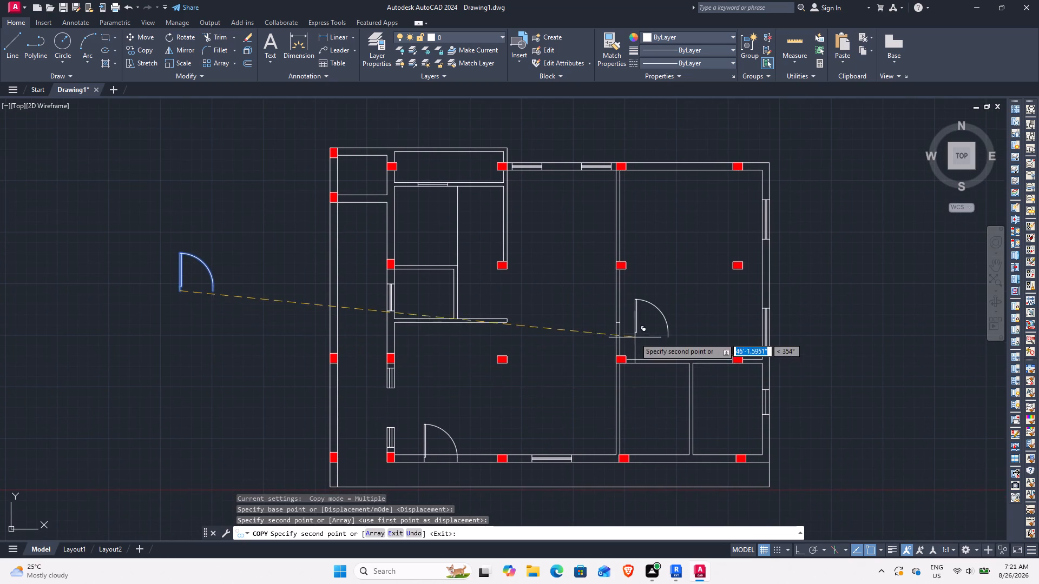
scroll(628, 323, "up", 4)
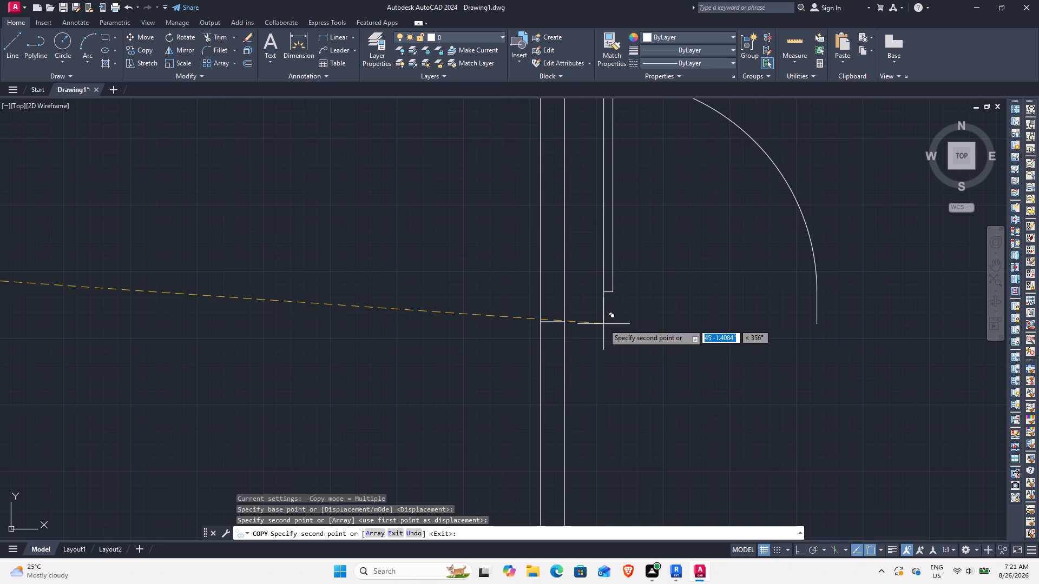
scroll(592, 354, "down", 1)
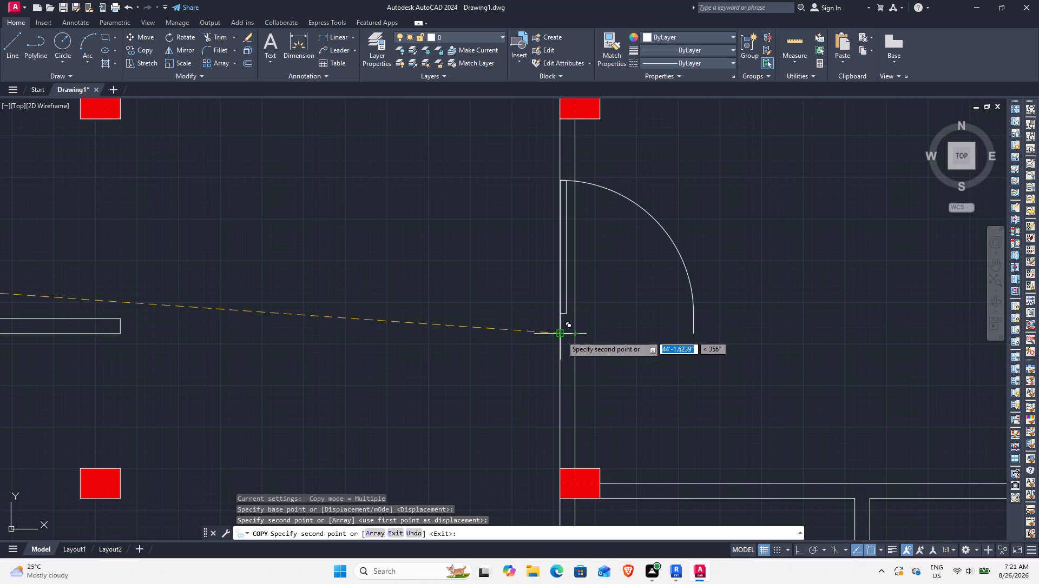
left_click(561, 335)
Place a door copy in the wall between the large right-hand room and the lower-right rooms, just right of the left column.
scroll(666, 384, "down", 3)
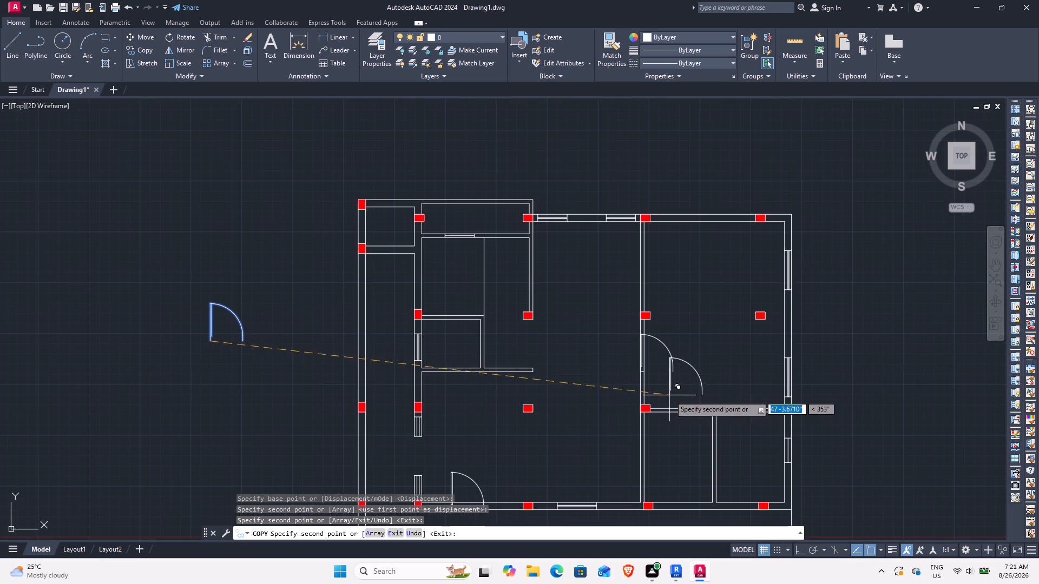
middle_click_drag(657, 390, 621, 319)
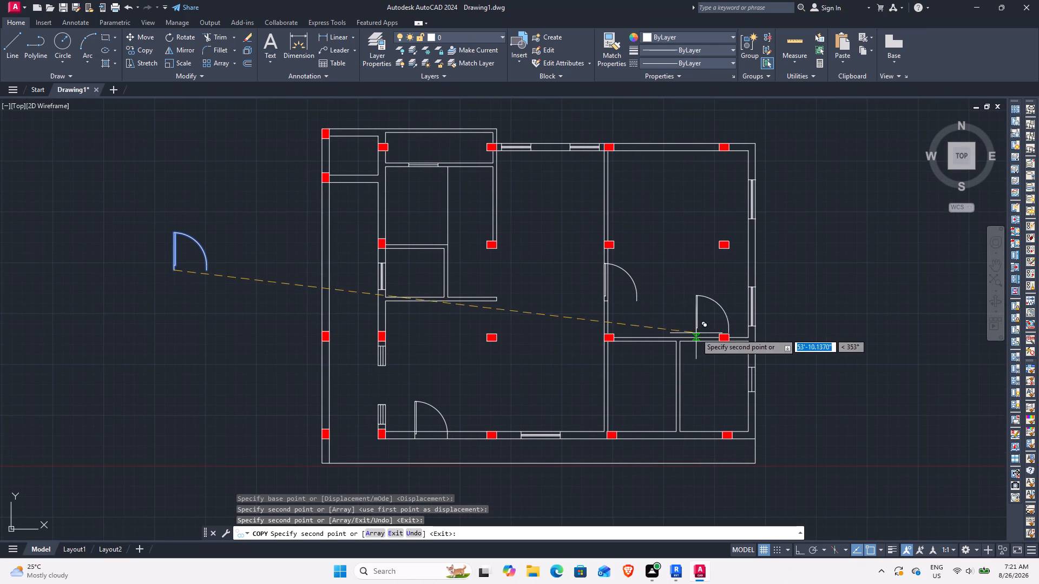
scroll(643, 330, "up", 5)
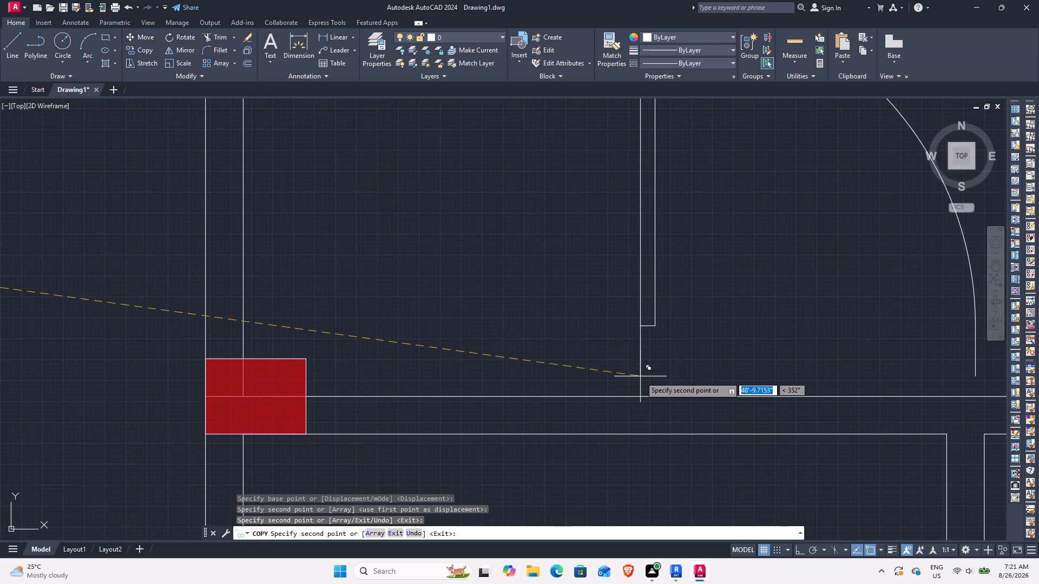
scroll(640, 376, "down", 1)
middle_click_drag(637, 376, 595, 368)
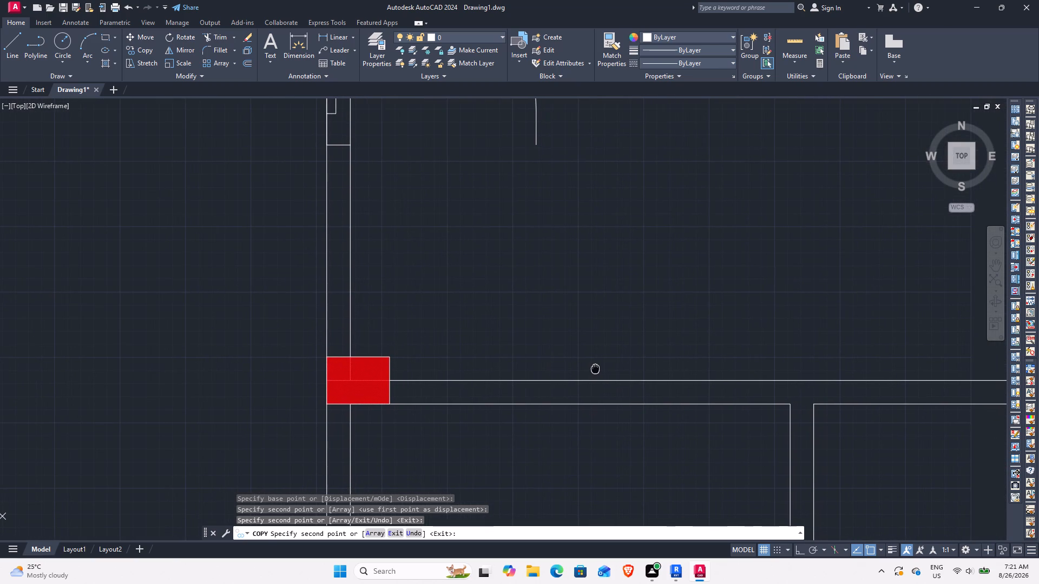
middle_click_drag(595, 368, 595, 367)
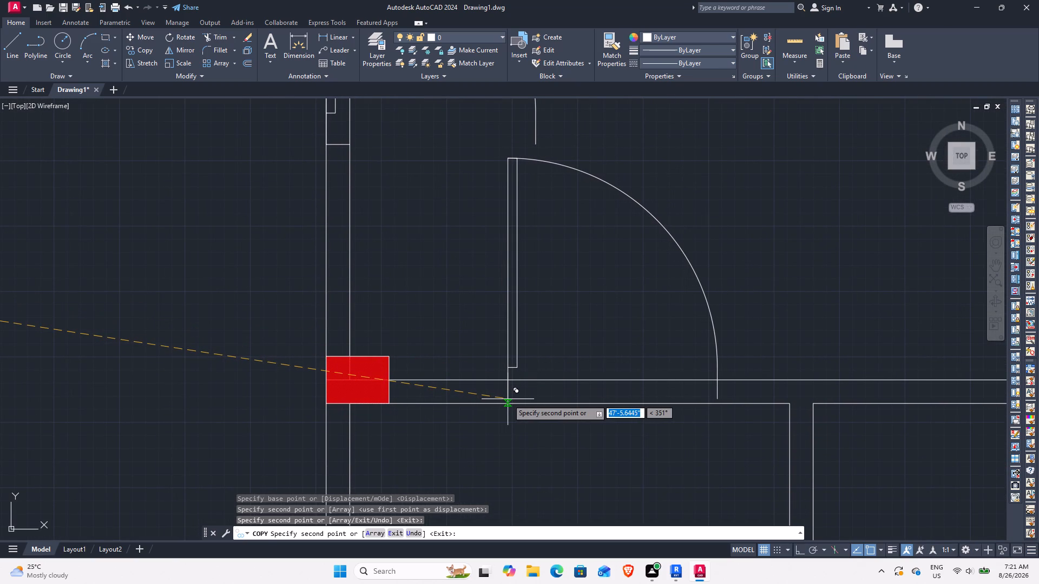
left_click(507, 399)
Place a door copy midway along the partition between the two lower-right rooms, on its left face.
middle_click_drag(651, 432, 482, 271)
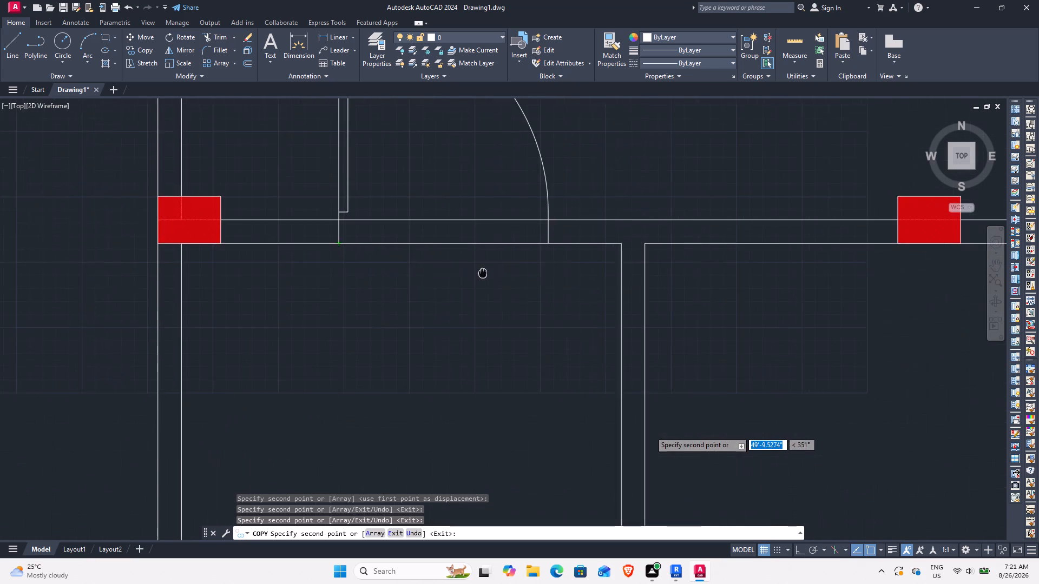
middle_click_drag(482, 271, 481, 271)
scroll(561, 373, "down", 2)
middle_click_drag(568, 378, 525, 231)
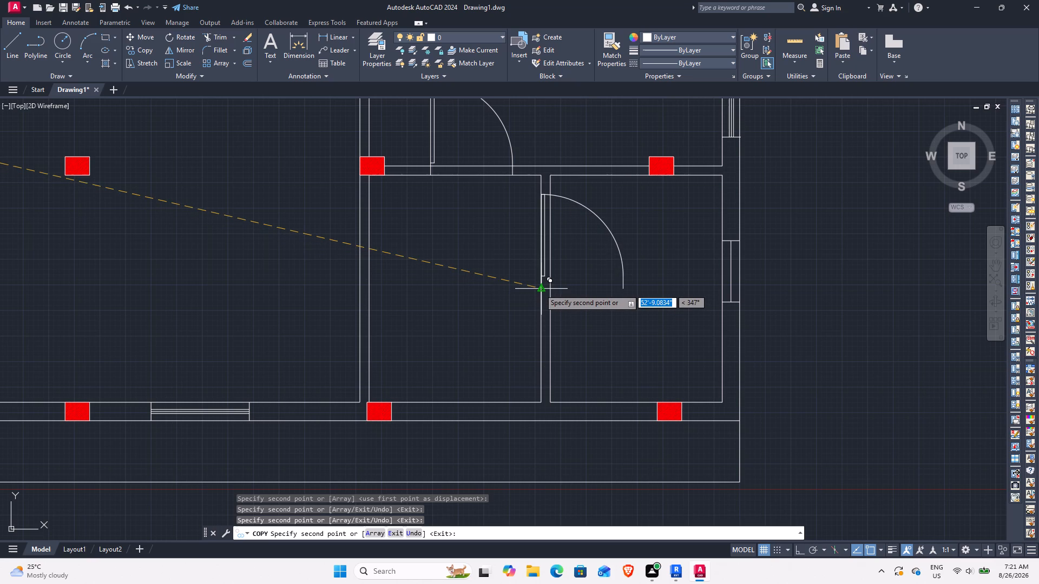
left_click(540, 289)
Place a door copy at the entrance opening in the left wall, on the lower inner corner of the upper side panel.
scroll(446, 319, "down", 2)
middle_click_drag(376, 314, 621, 369)
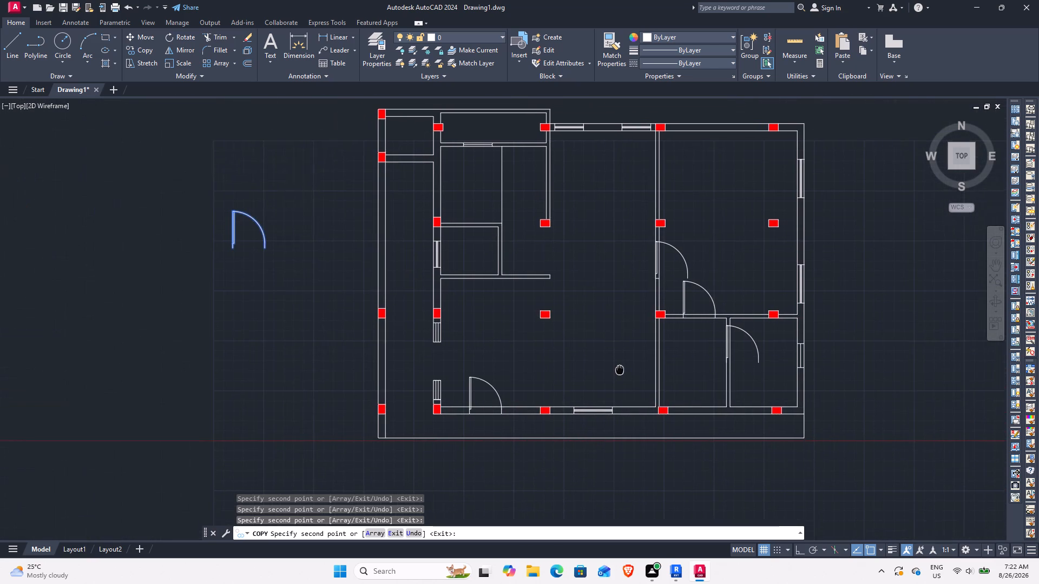
middle_click_drag(621, 369, 632, 388)
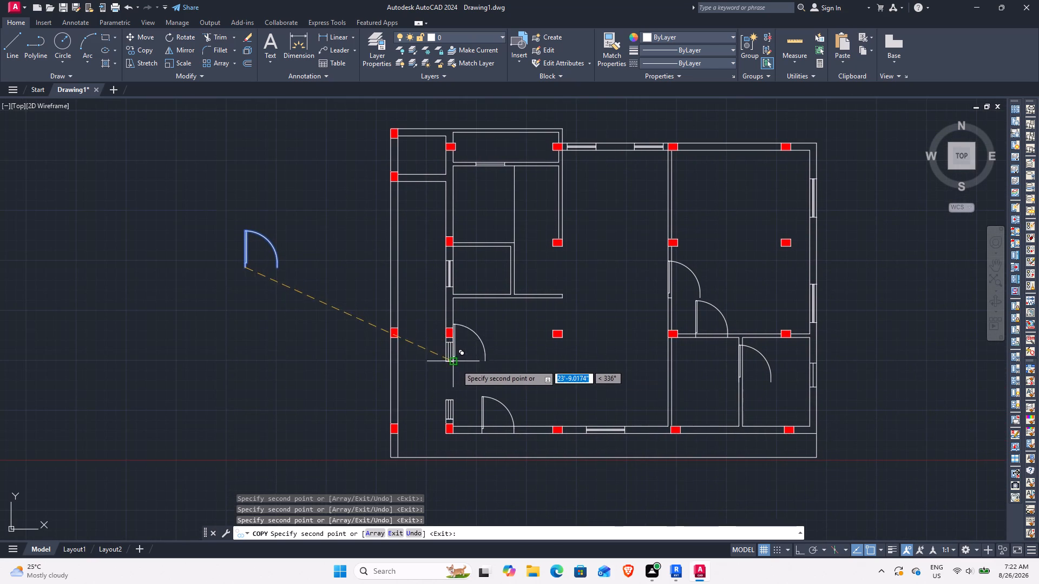
scroll(456, 359, "up", 3)
left_click(435, 367)
scroll(610, 367, "down", 3)
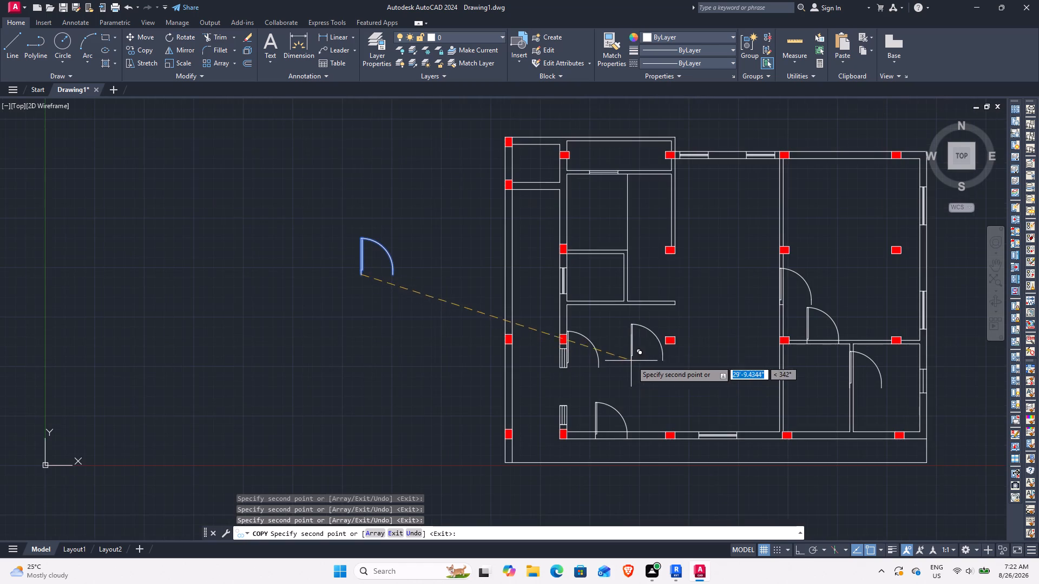
Place a door copy in the wall below the narrow top room, where the vertical partition meets it.
middle_click_drag(632, 363, 606, 397)
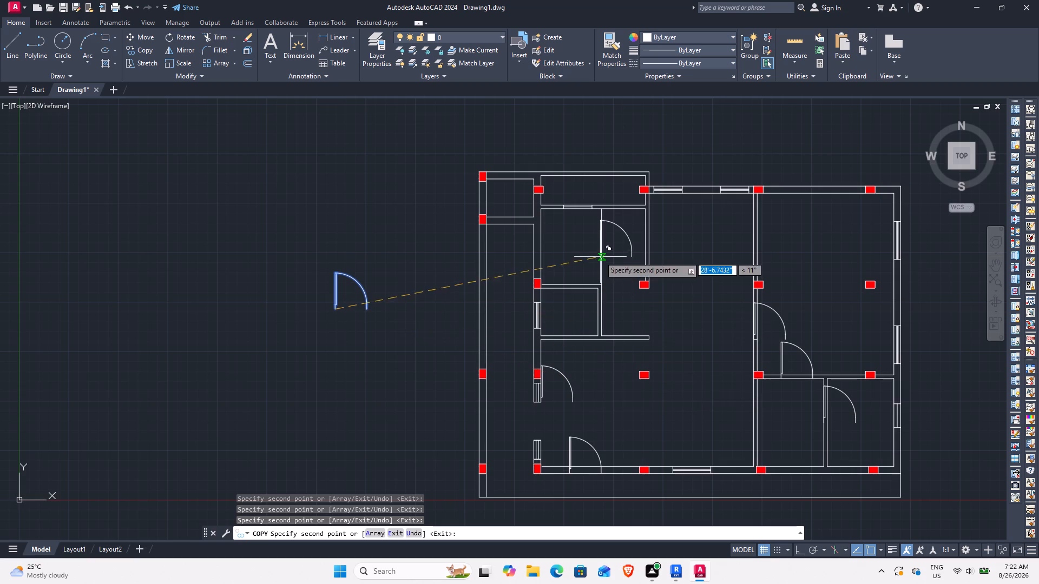
middle_click_drag(595, 263, 522, 446)
scroll(552, 383, "up", 3)
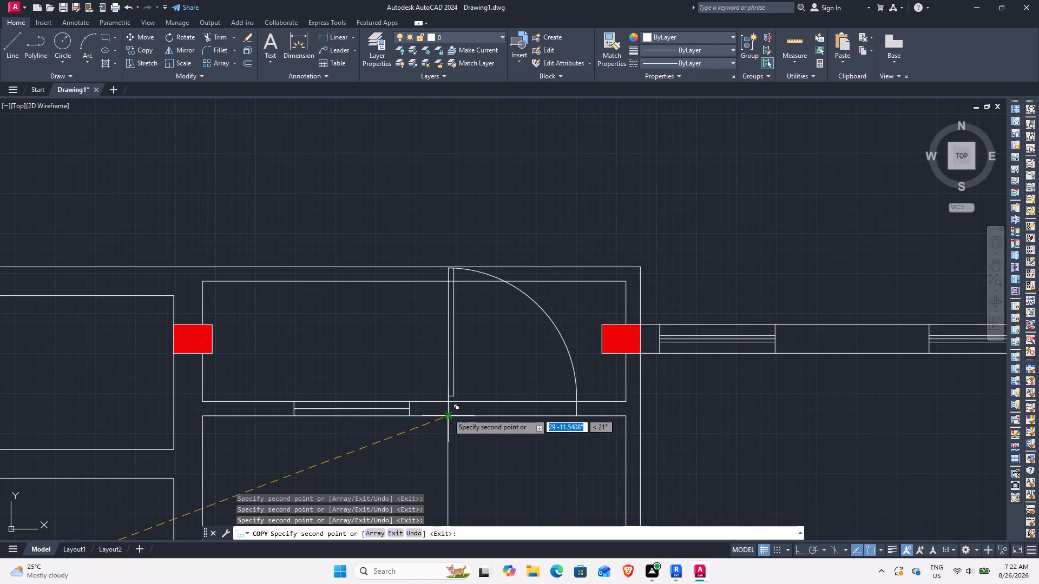
left_click(448, 413)
scroll(448, 413, "down", 3)
middle_click_drag(453, 447, 459, 409)
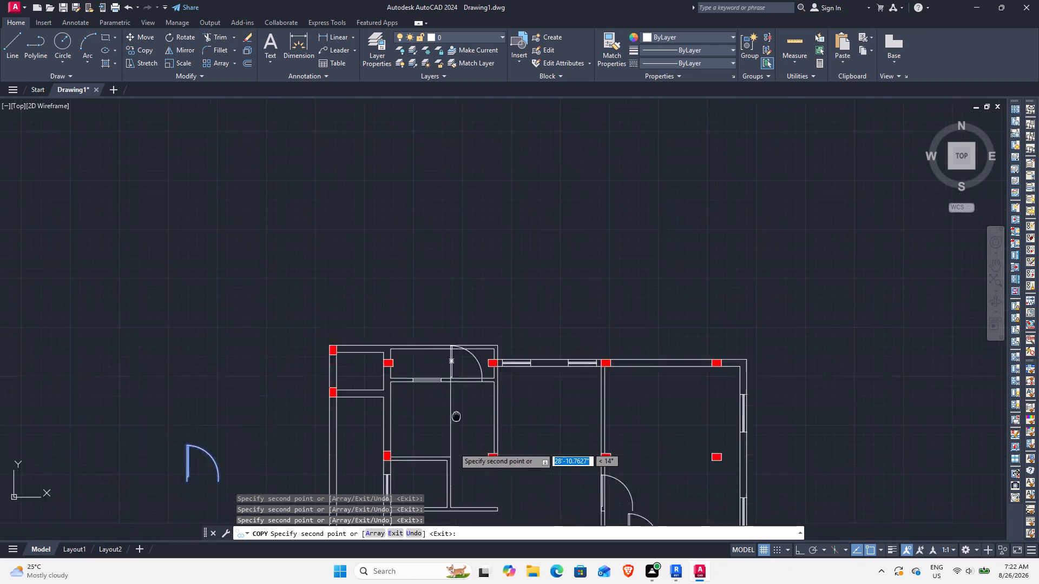
middle_click_drag(459, 409, 546, 304)
middle_click_drag(523, 382, 527, 293)
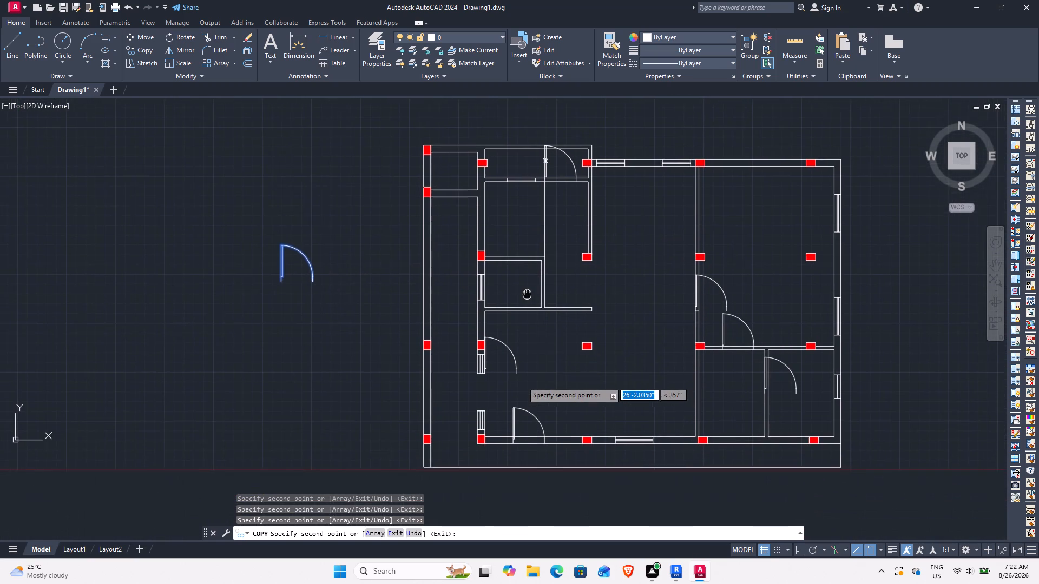
End the door copying and flip the entrance door in the left wall to hang on its opposite side.
middle_click_drag(527, 293, 516, 321)
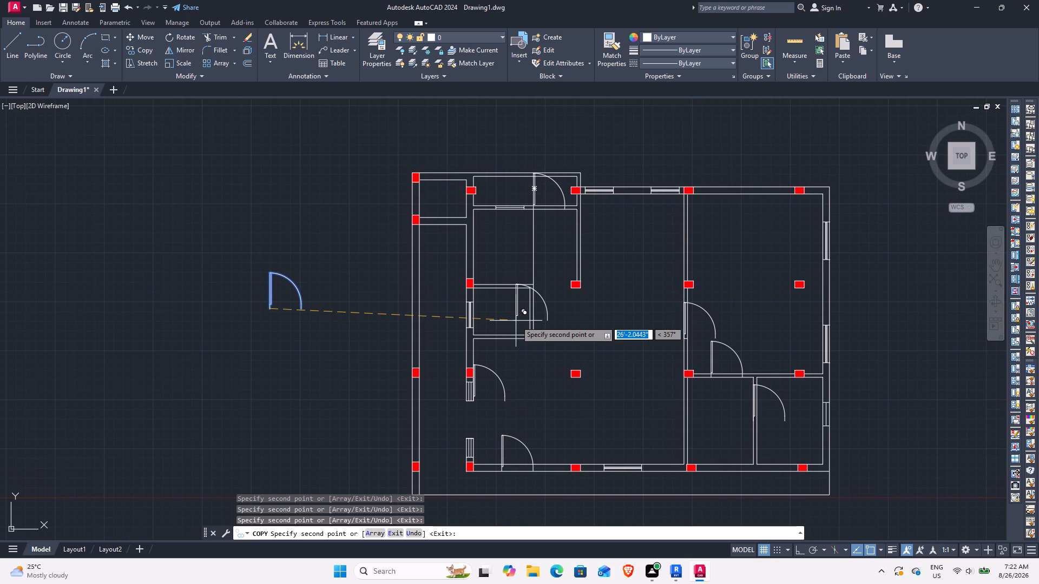
key("Escape")
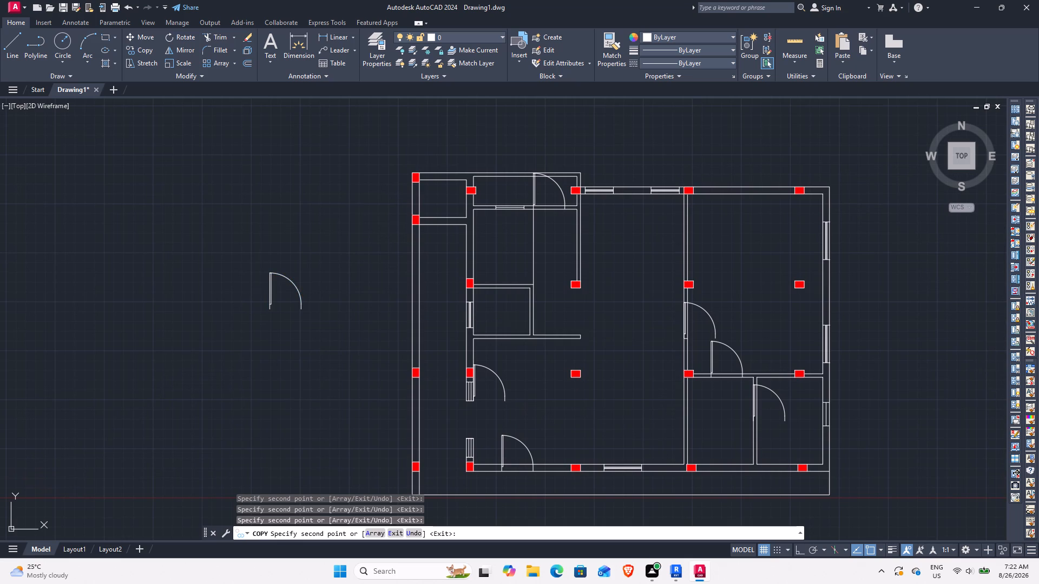
key("Escape")
left_click(502, 387)
scroll(502, 383, "up", 2)
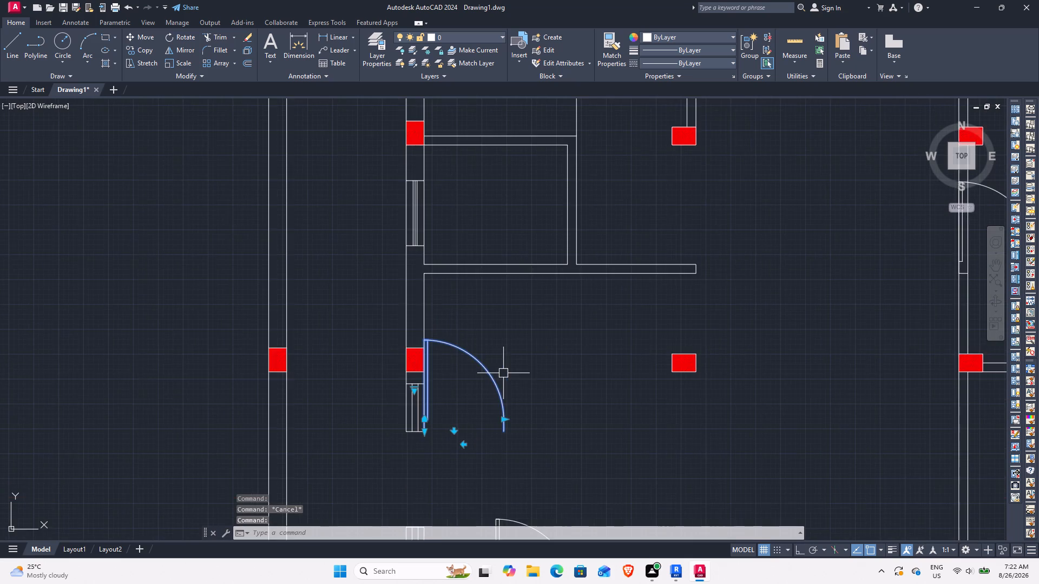
middle_click_drag(505, 366, 598, 249)
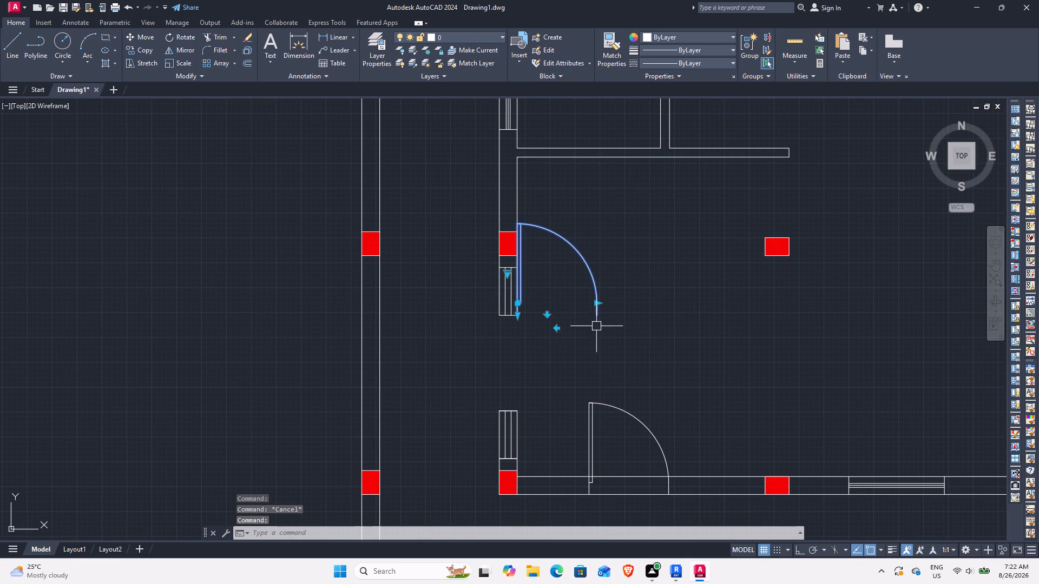
left_click(561, 333)
left_click(555, 328)
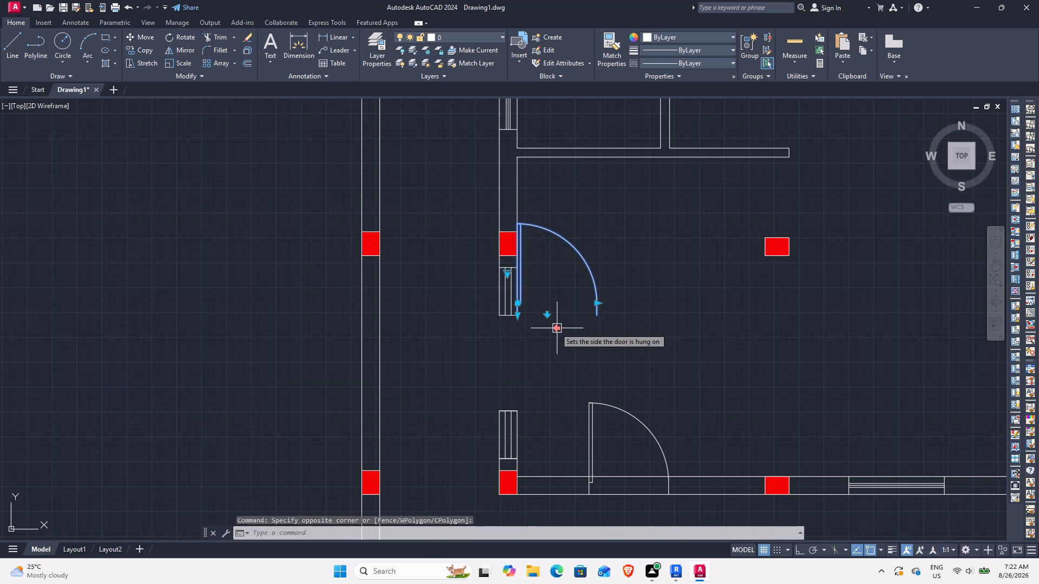
left_click(555, 328)
key("Escape")
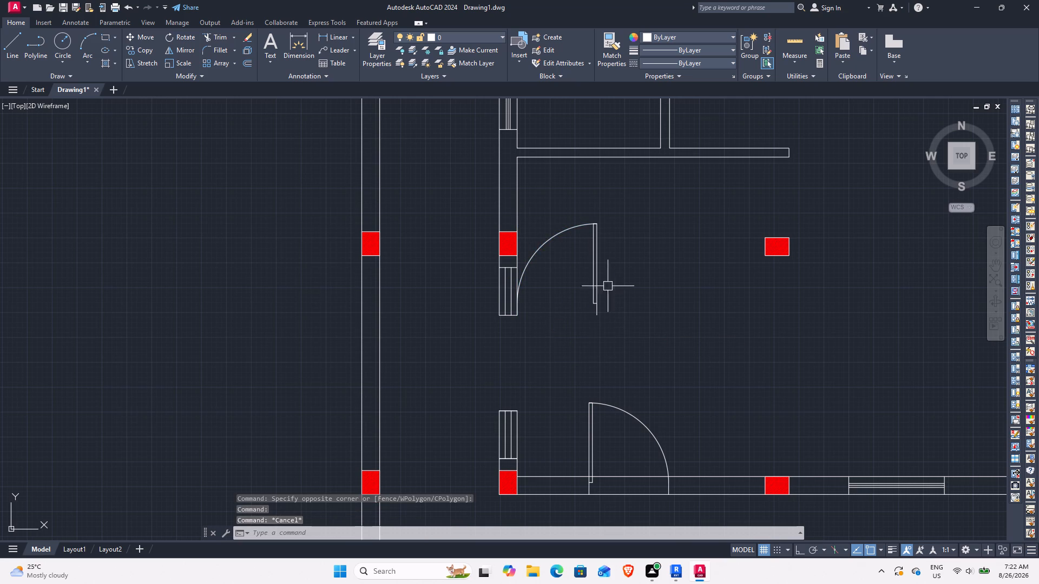
Rotate the entrance door 270° about the bottom end of its hinge side.
left_click(596, 269)
type("R O")
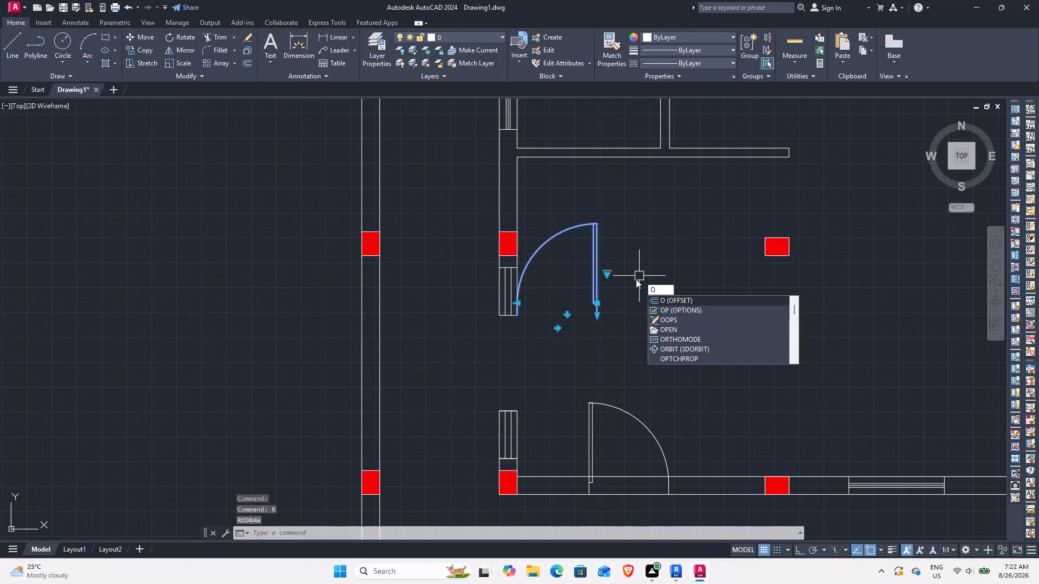
key("BackSpace")
key("r")
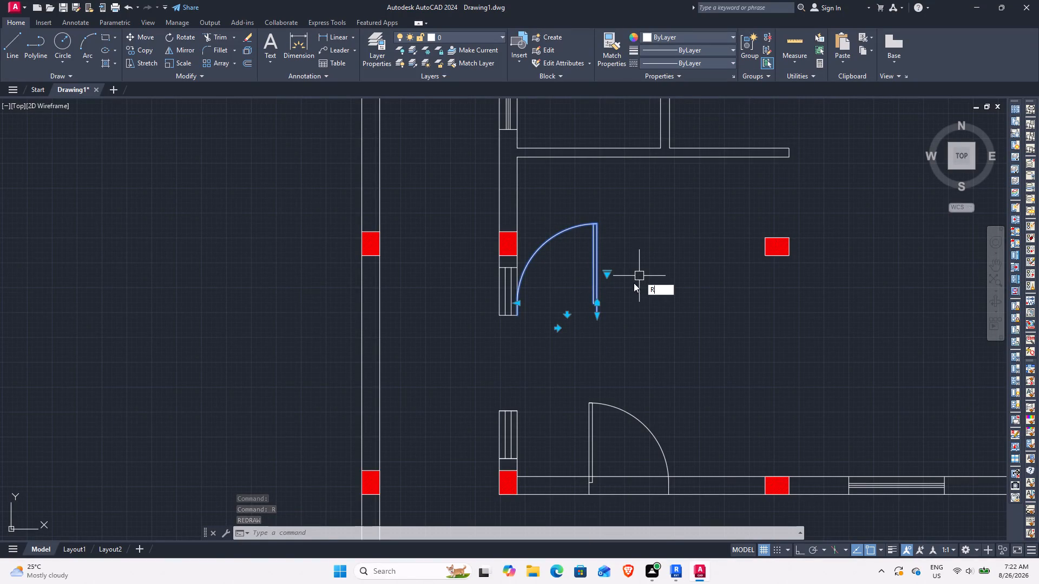
type("O")
key("space")
left_click(599, 318)
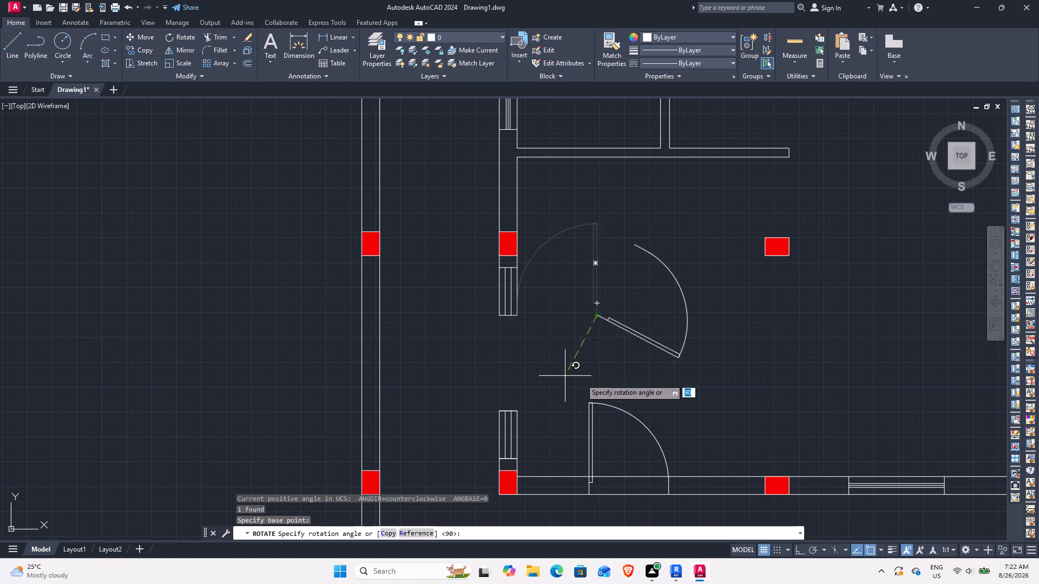
left_click(596, 364)
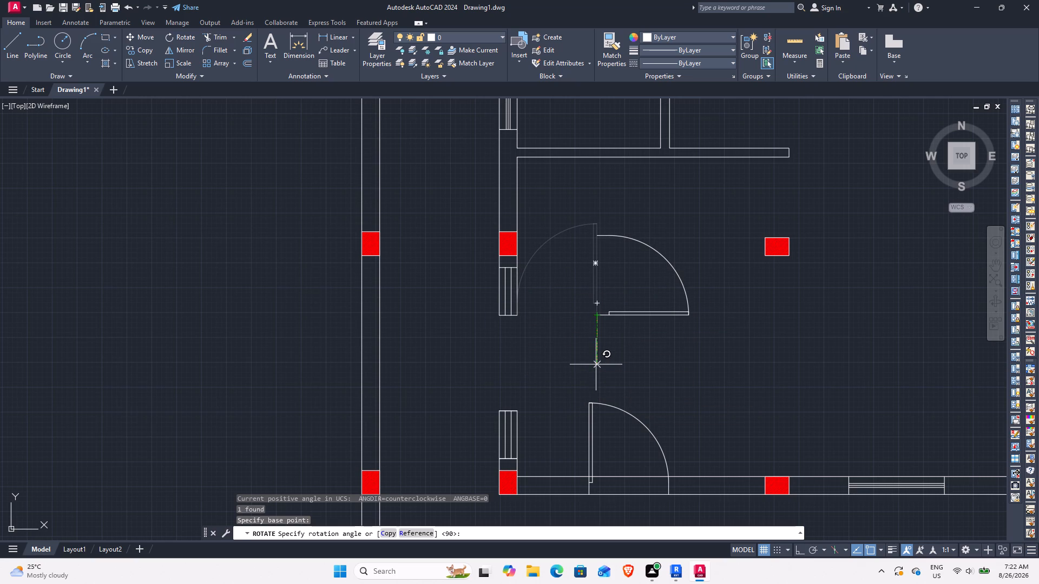
Move the entrance door by its hinge-side end onto the upper outer corner of the lower side panel.
left_click(648, 309)
key("m")
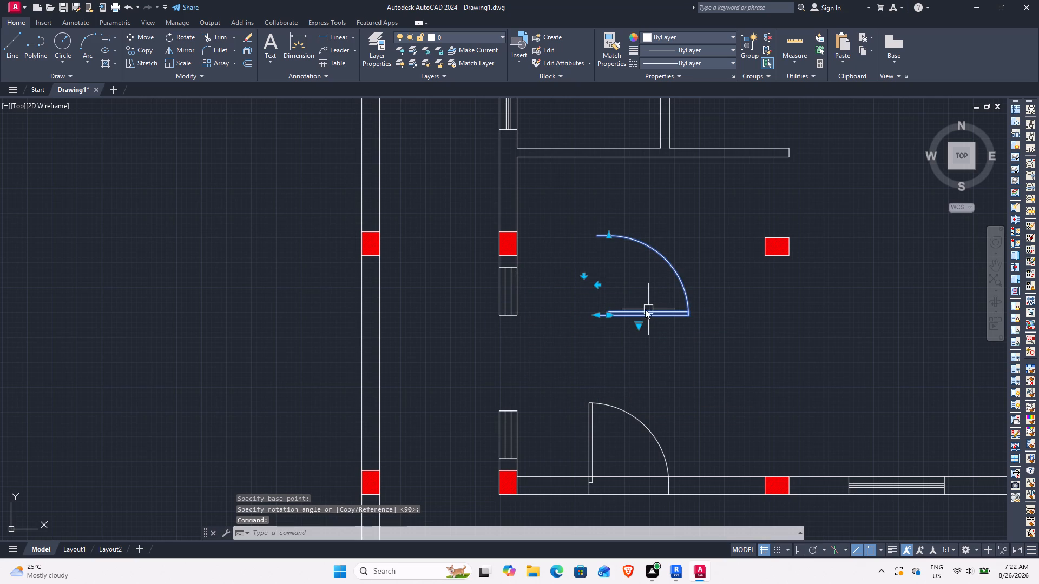
key("space")
left_click(595, 317)
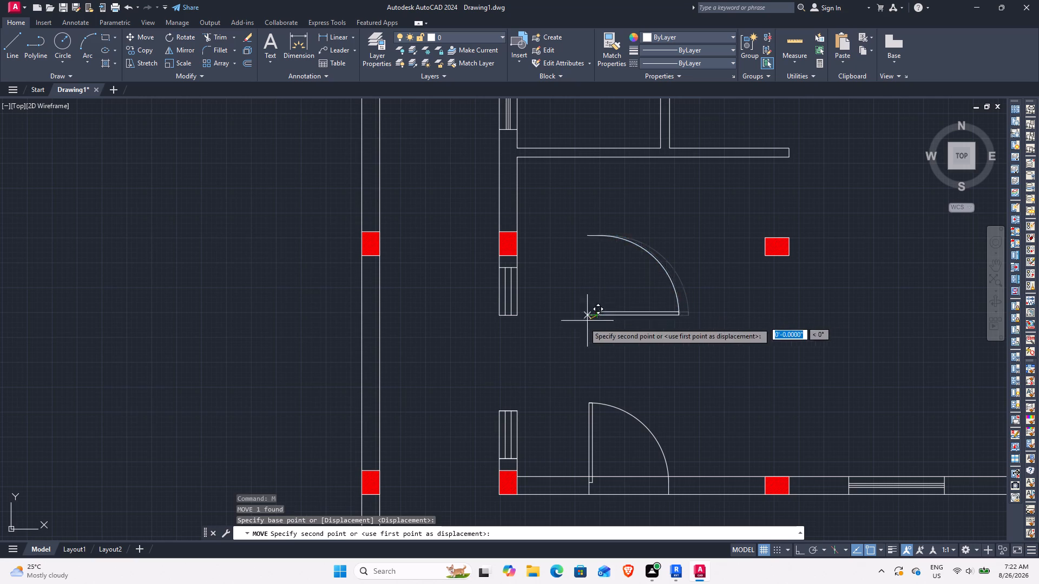
left_click(498, 410)
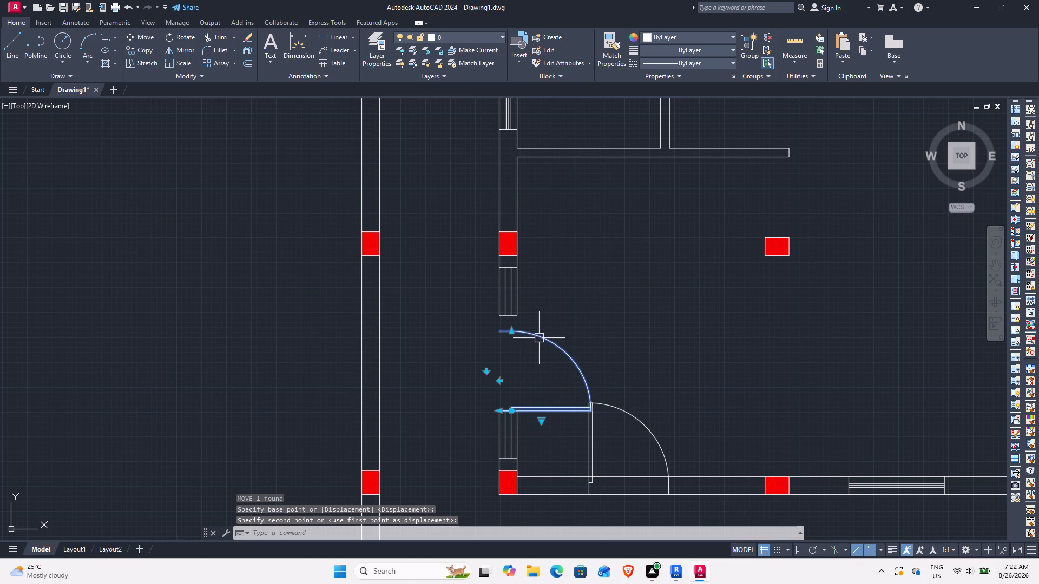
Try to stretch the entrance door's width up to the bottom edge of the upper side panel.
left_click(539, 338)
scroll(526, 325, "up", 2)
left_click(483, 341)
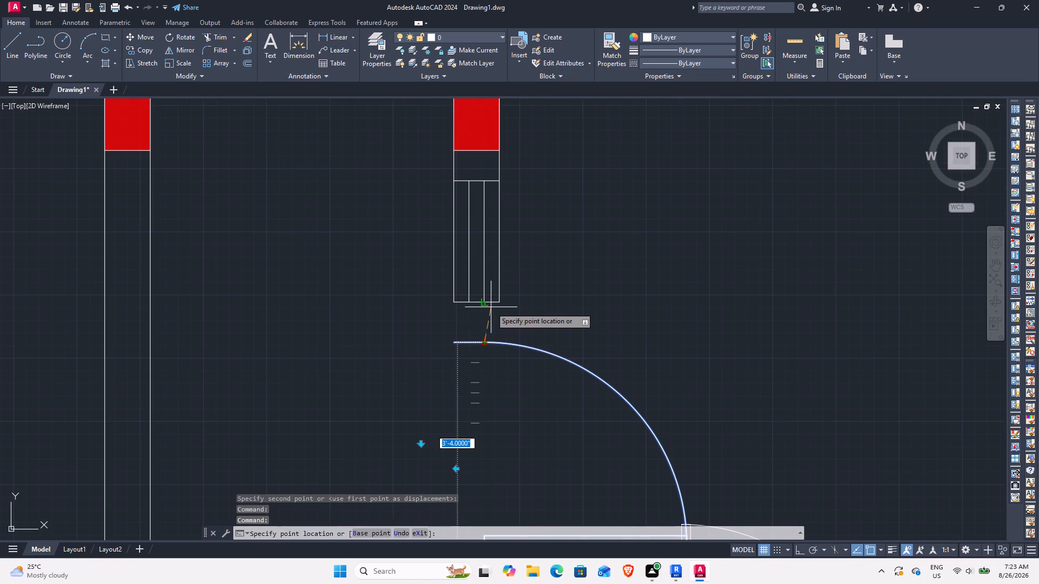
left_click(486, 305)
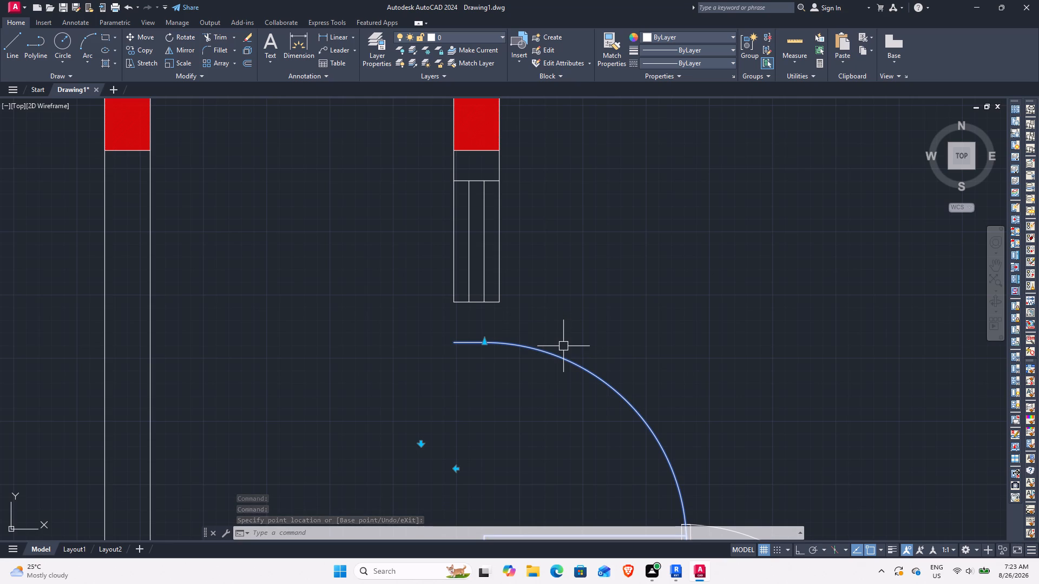
Scale the entrance door by reference from its hinge-side corner so its width spans the opening between both side panels.
type("SC")
key("space")
middle_click_drag(468, 362, 499, 250)
left_click(488, 430)
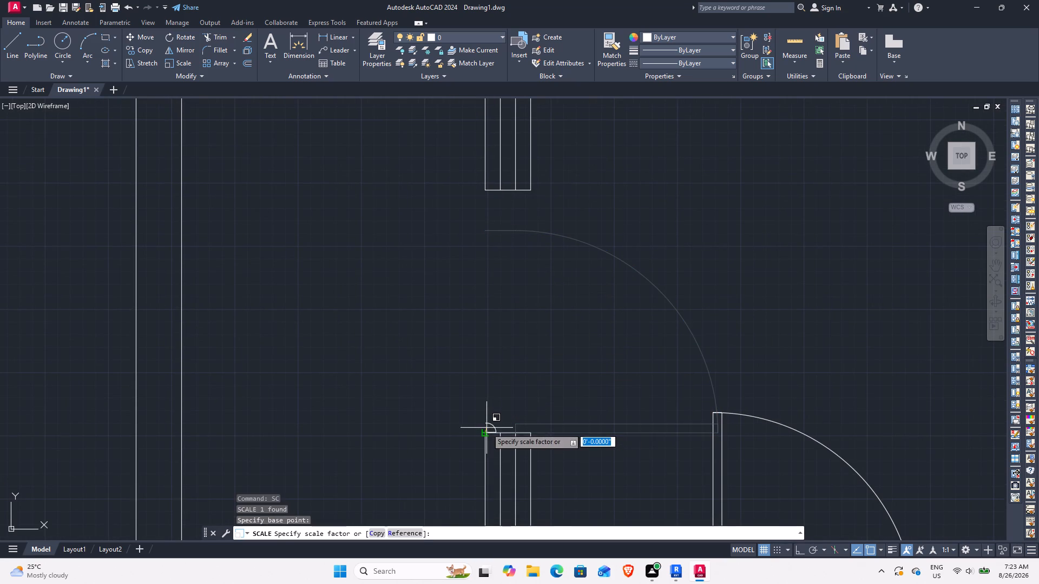
type("R")
key("space")
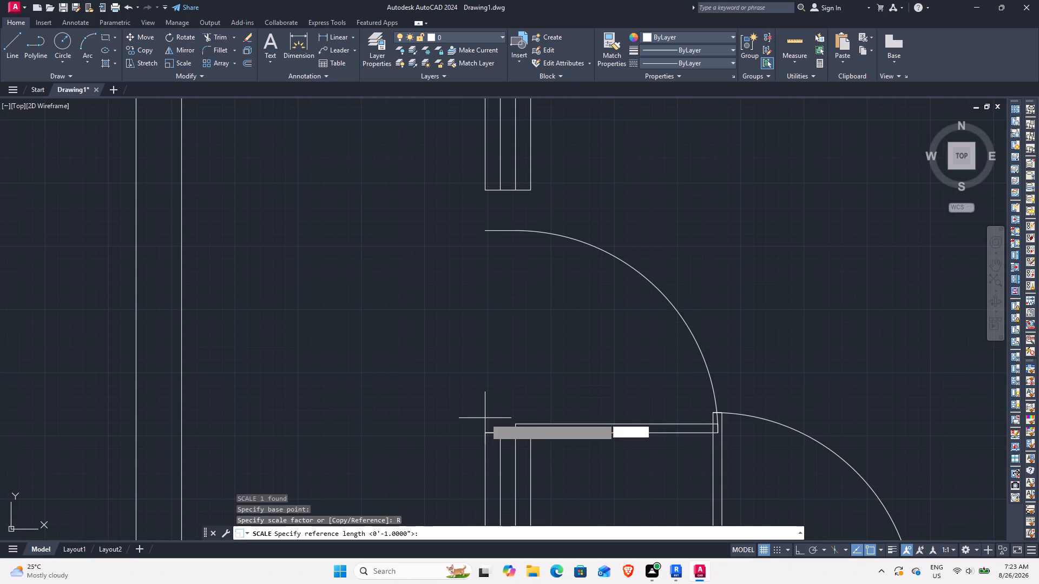
left_click(486, 433)
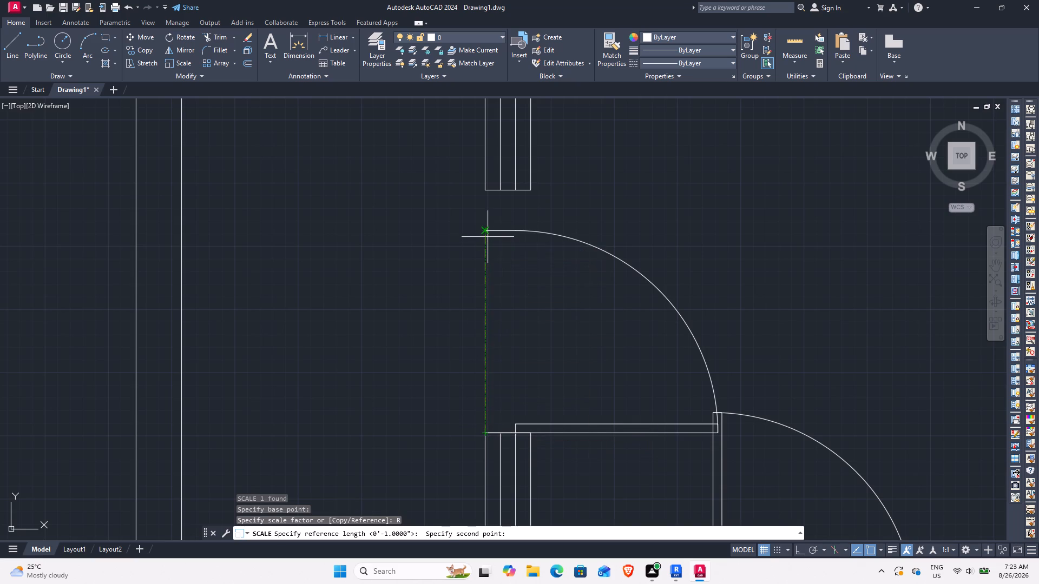
left_click(488, 237)
left_click(484, 196)
Trim both bottom wall lines between the jambs of the door near the lower-left column.
scroll(541, 287, "down", 2)
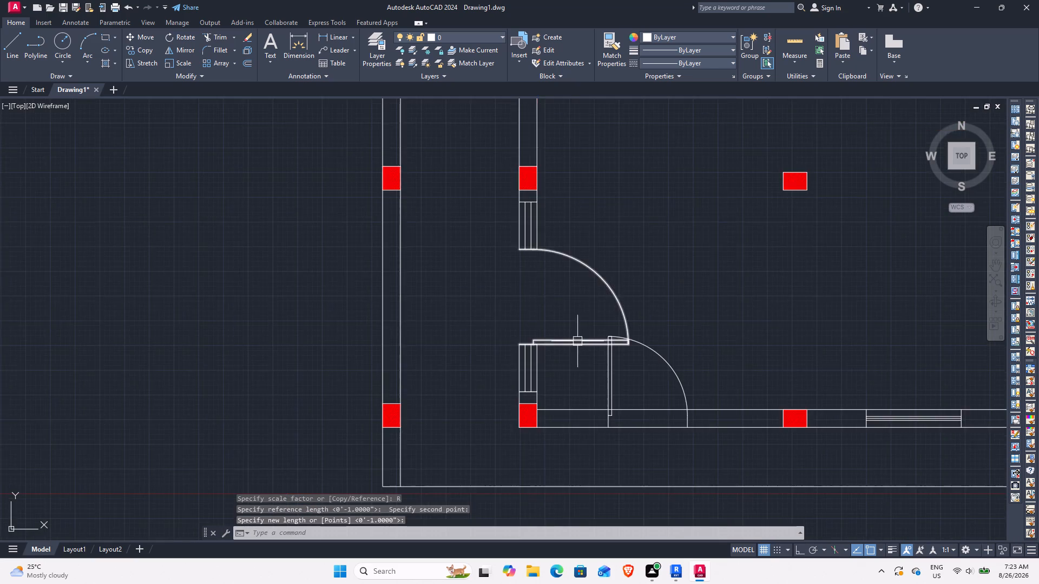
middle_click_drag(571, 335, 476, 280)
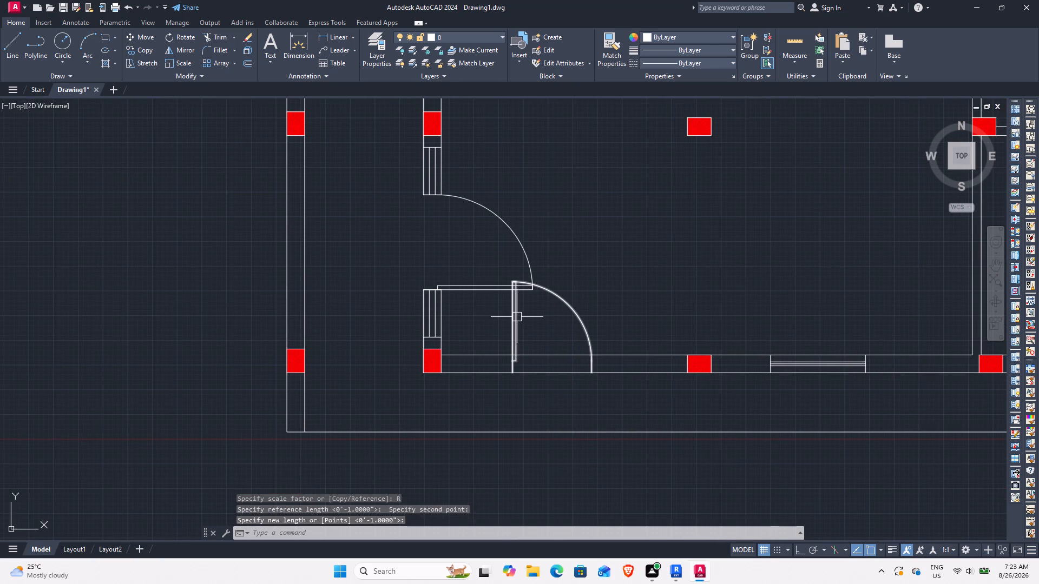
left_click(517, 317)
scroll(544, 269, "up", 2)
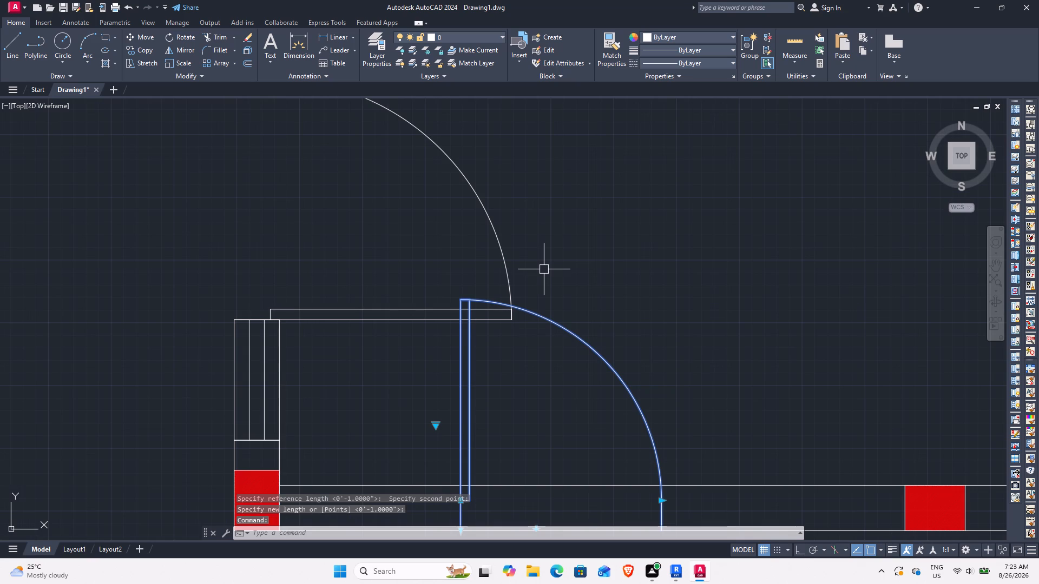
scroll(544, 269, "down", 1)
middle_click_drag(621, 284, 568, 277)
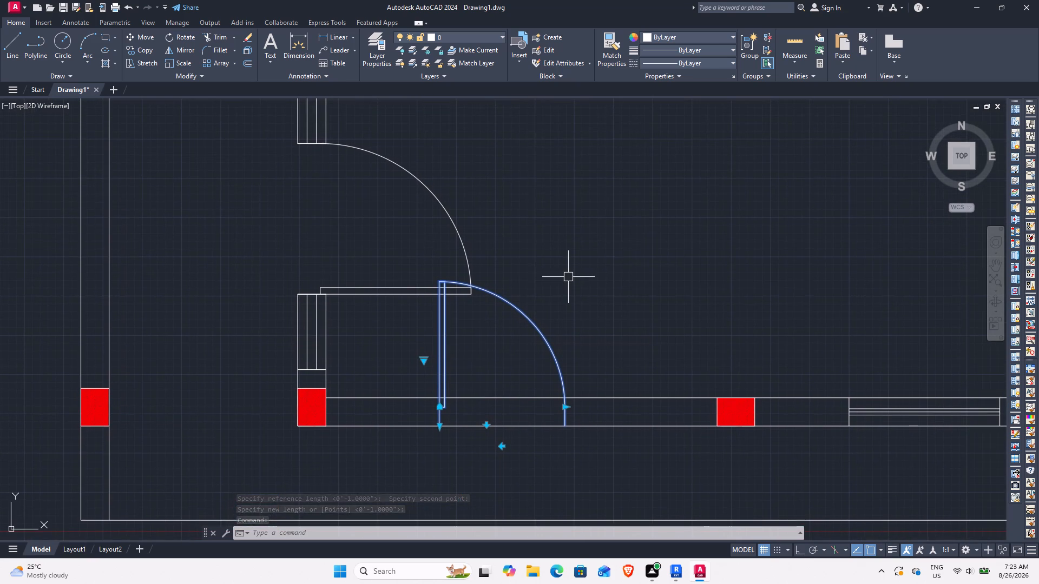
scroll(567, 280, "down", 1)
middle_click_drag(582, 270, 549, 334)
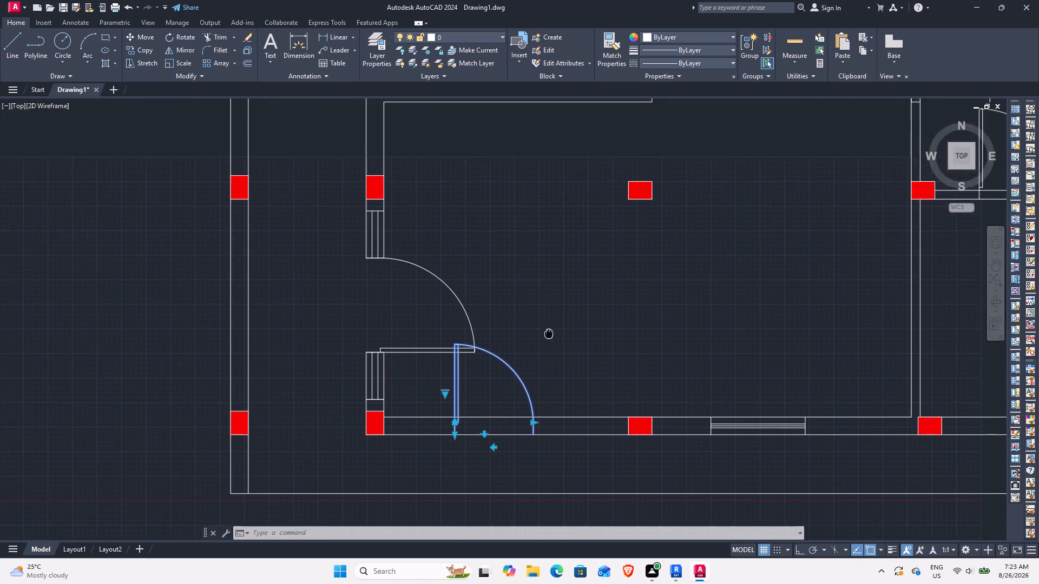
middle_click_drag(549, 334, 516, 298)
scroll(490, 316, "up", 1)
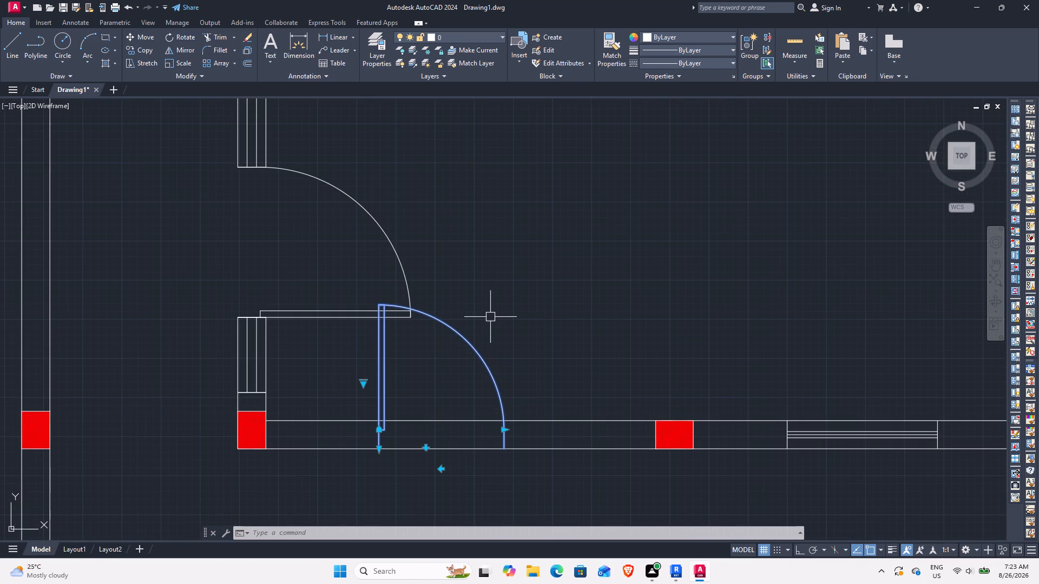
key("Escape")
type("TR")
key("space")
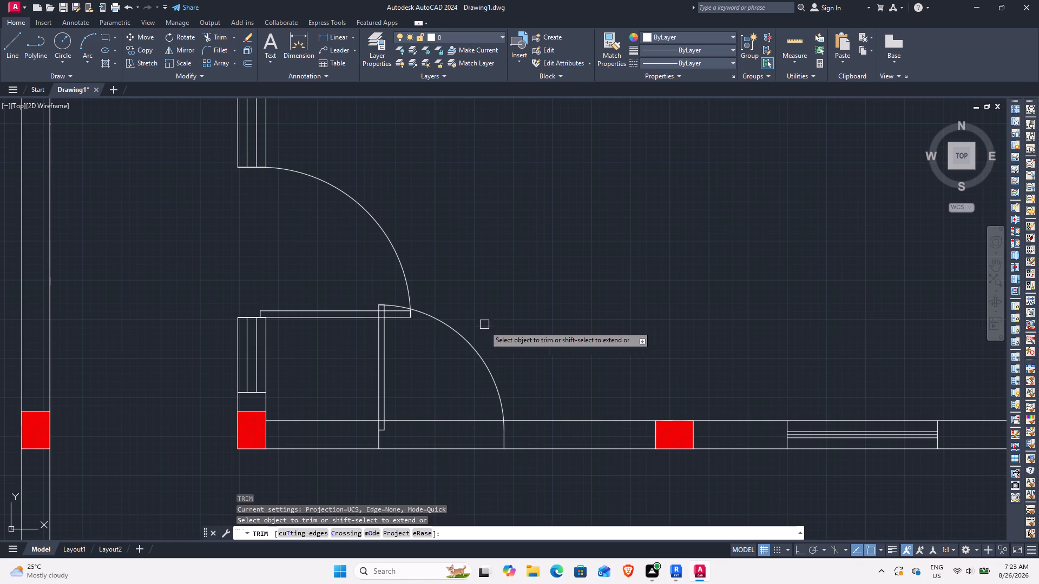
left_click(453, 408)
left_click(453, 456)
scroll(447, 416, "down", 1)
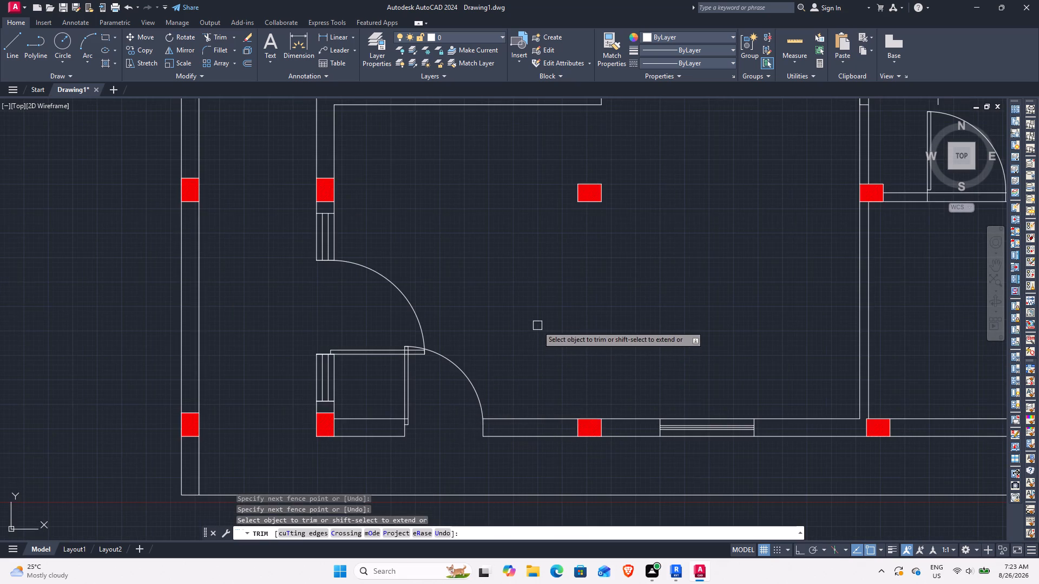
middle_click_drag(533, 330, 473, 407)
key("Escape")
Rotate the door in the wall between the central hall and the large right-hand room 90° about its free end.
middle_click_drag(558, 341, 355, 422)
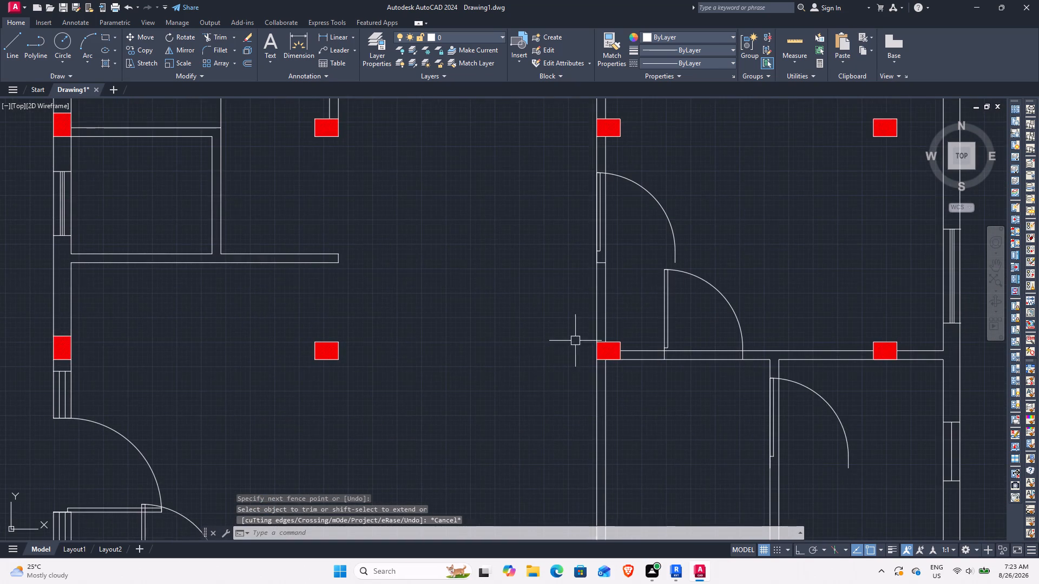
middle_click_drag(582, 293, 468, 315)
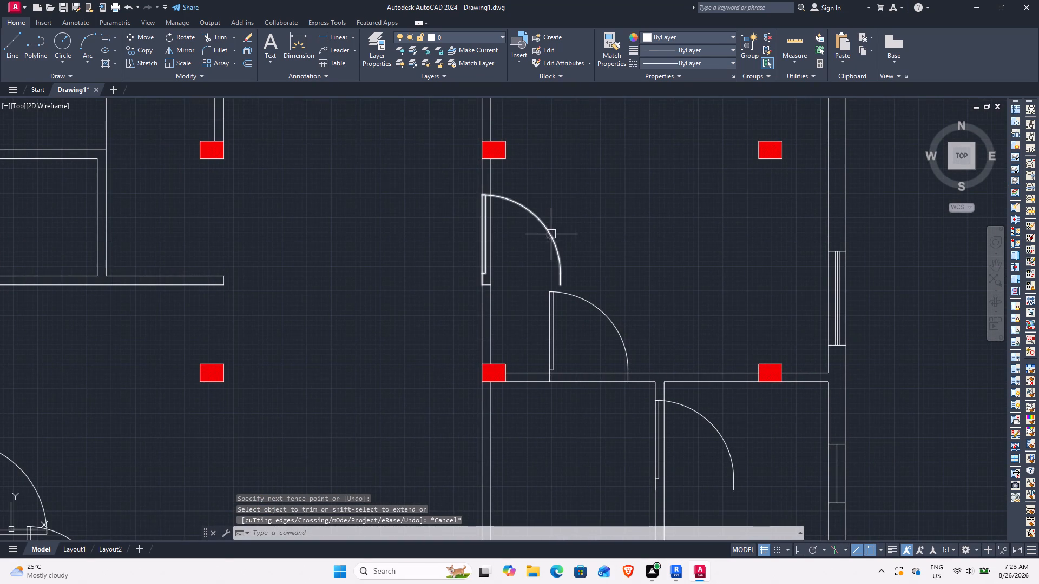
left_click(558, 232)
left_click(542, 237)
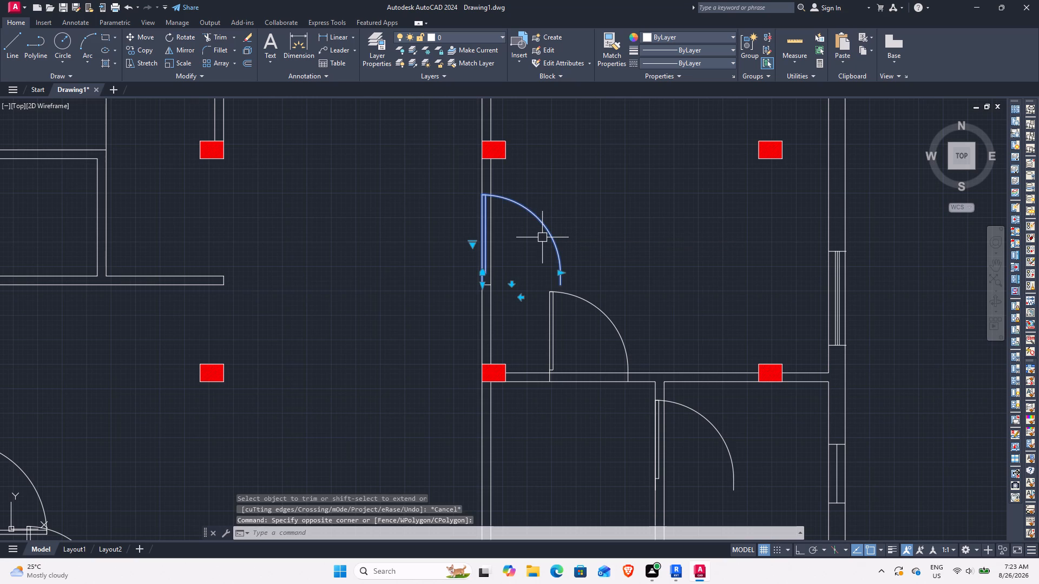
key("r")
type("O")
key("space")
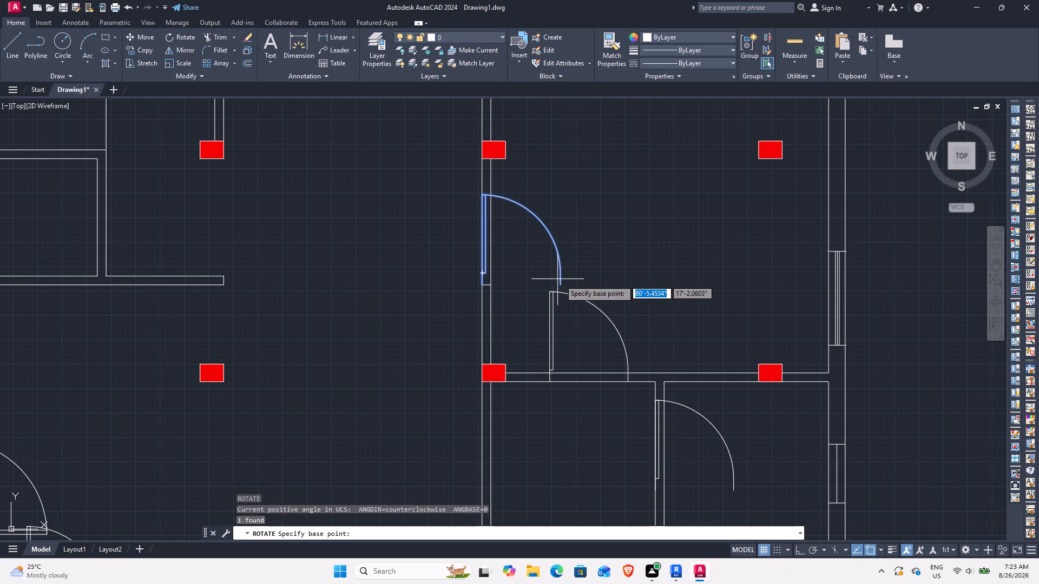
left_click(563, 280)
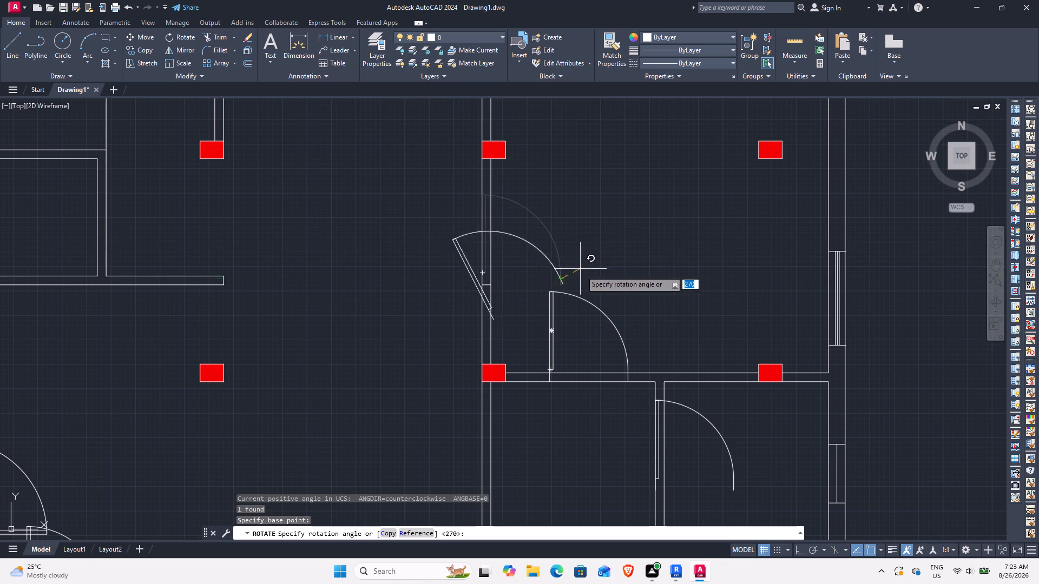
left_click(556, 163)
Flip the rotated door to hang on its opposite side.
left_click(528, 355)
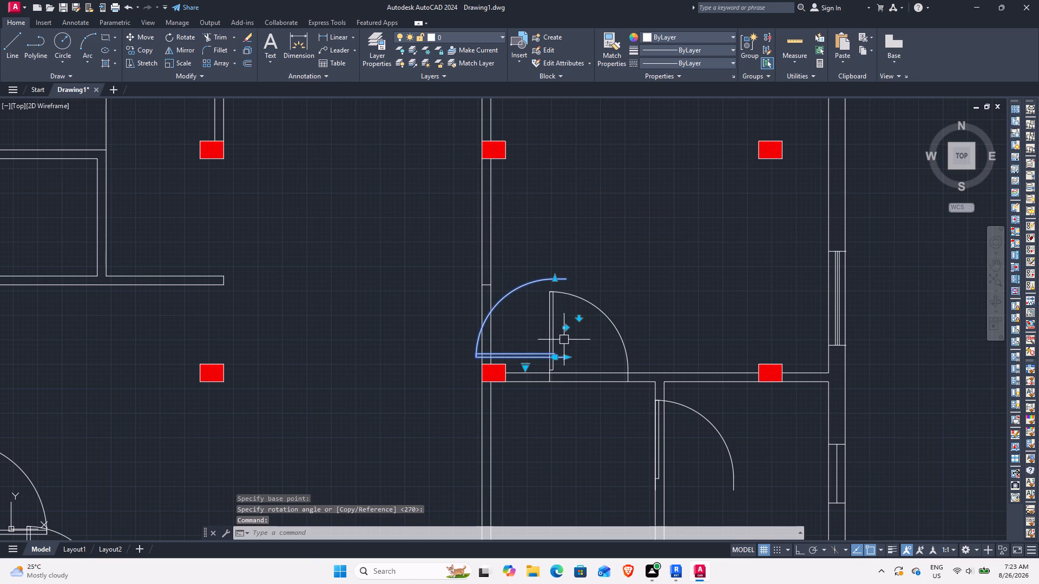
left_click(565, 328)
Move the flipped door by its jamb's outer corner onto the upper-left corner of the column in the central hall's right-hand wall.
key("m")
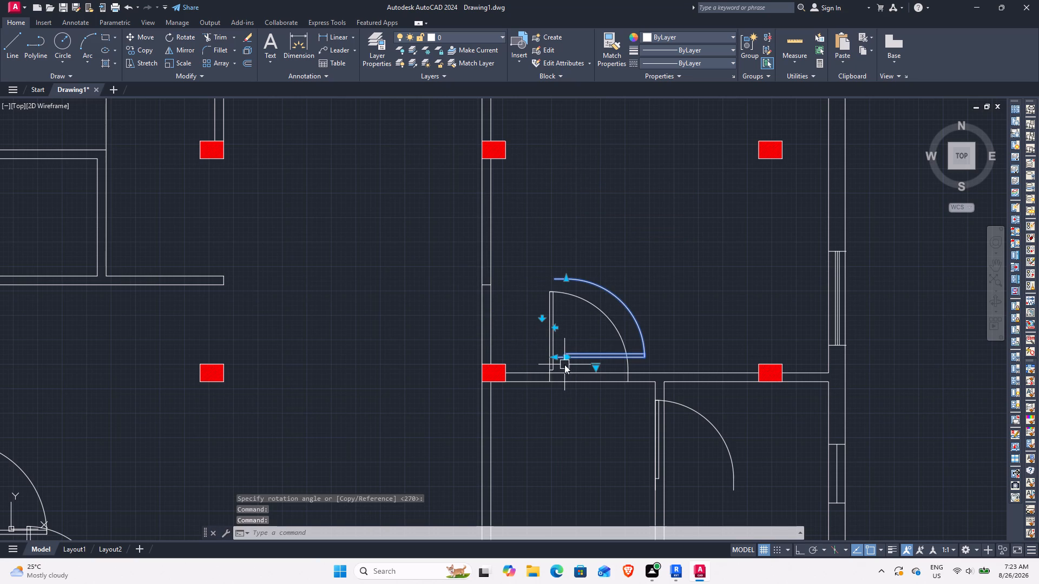
key("space")
scroll(551, 354, "up", 3)
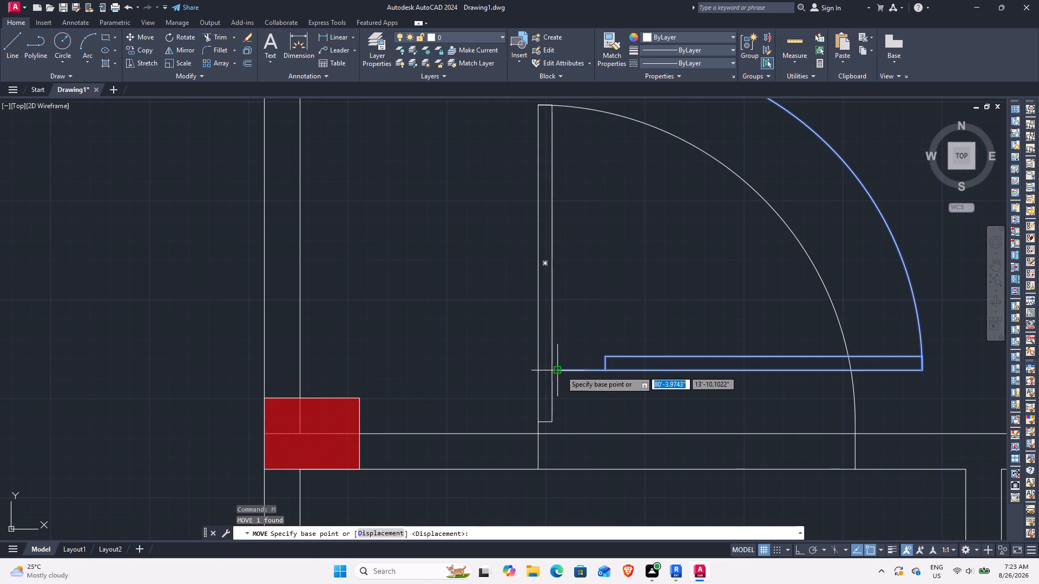
left_click(561, 370)
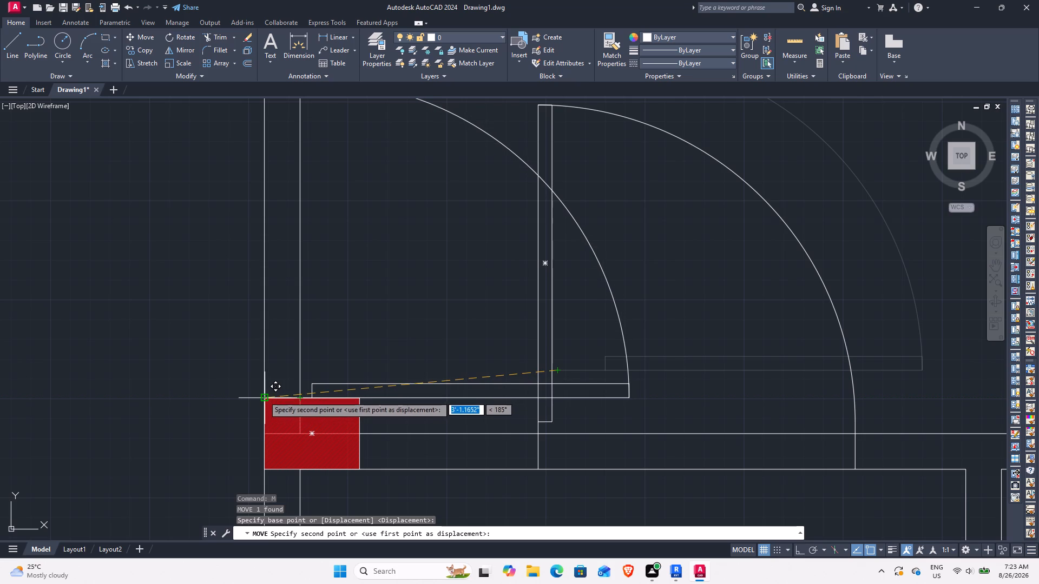
left_click(264, 396)
middle_click_drag(371, 289, 415, 310)
scroll(415, 310, "down", 2)
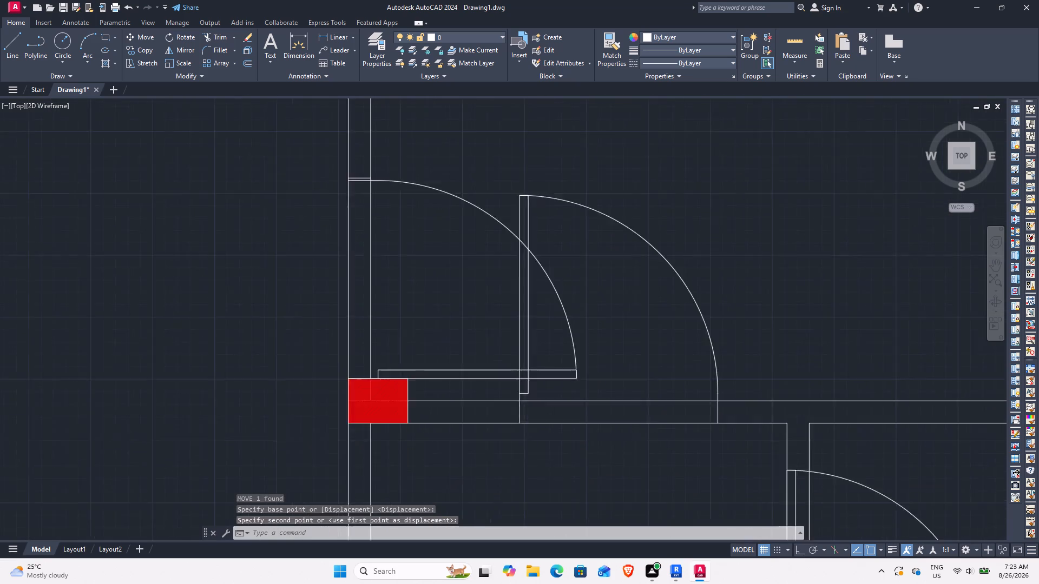
middle_click_drag(413, 307, 422, 327)
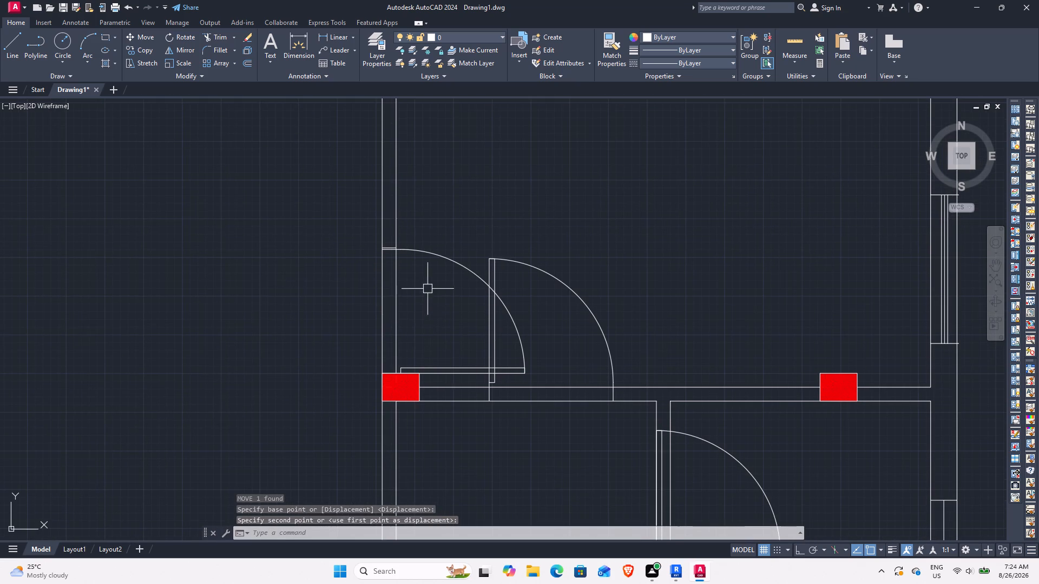
Reduce the width of the door between the central hall and the large right-hand room to 3'.
left_click(420, 252)
scroll(411, 236, "up", 2)
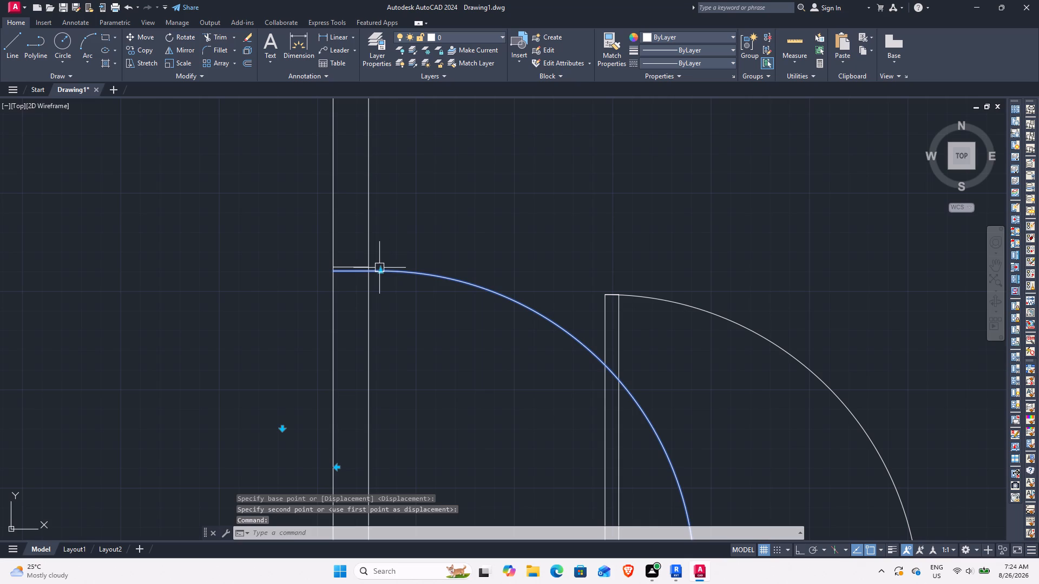
left_click(382, 272)
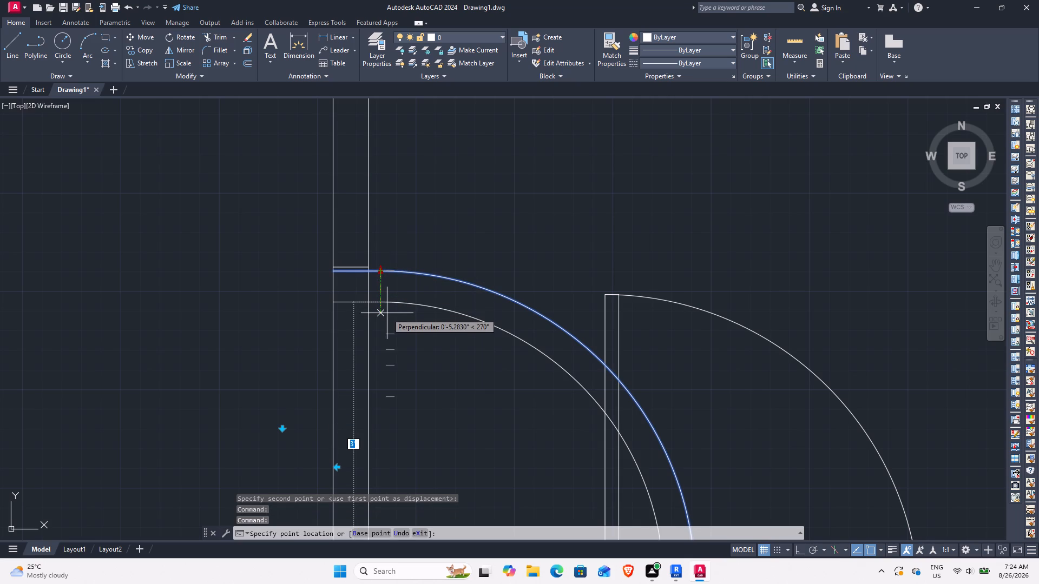
left_click(387, 313)
scroll(488, 337, "down", 2)
middle_click_drag(470, 347, 454, 276)
scroll(446, 332, "up", 1)
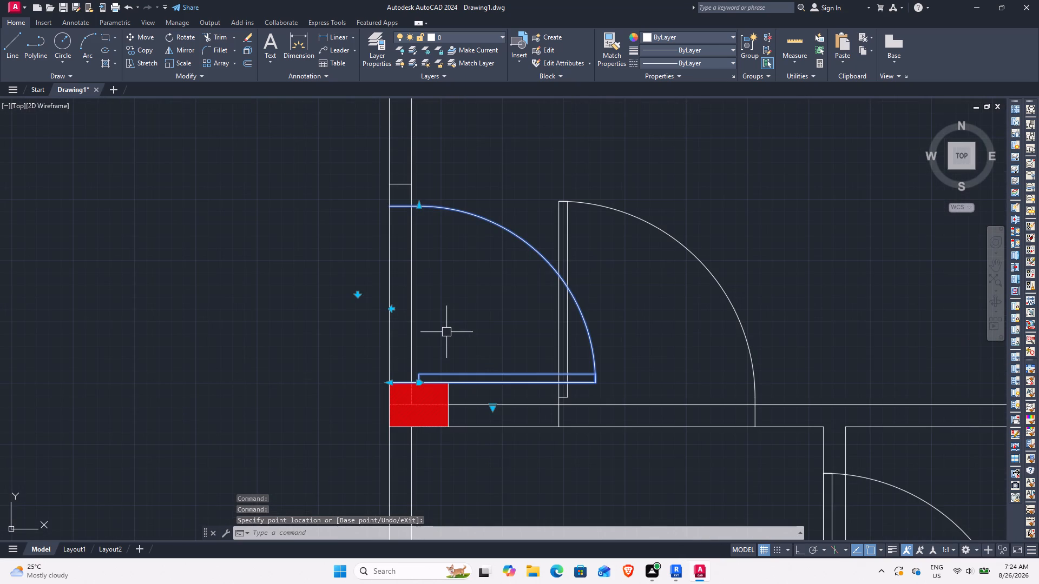
Move the hall-wall door 6" upward along the wall, away from the column.
type("M")
key("space")
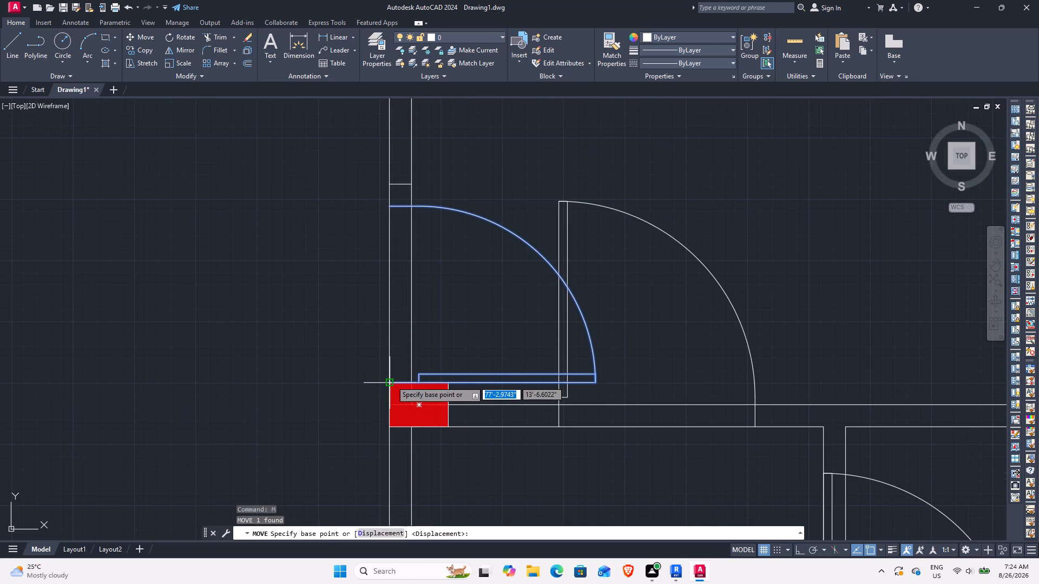
left_click(390, 383)
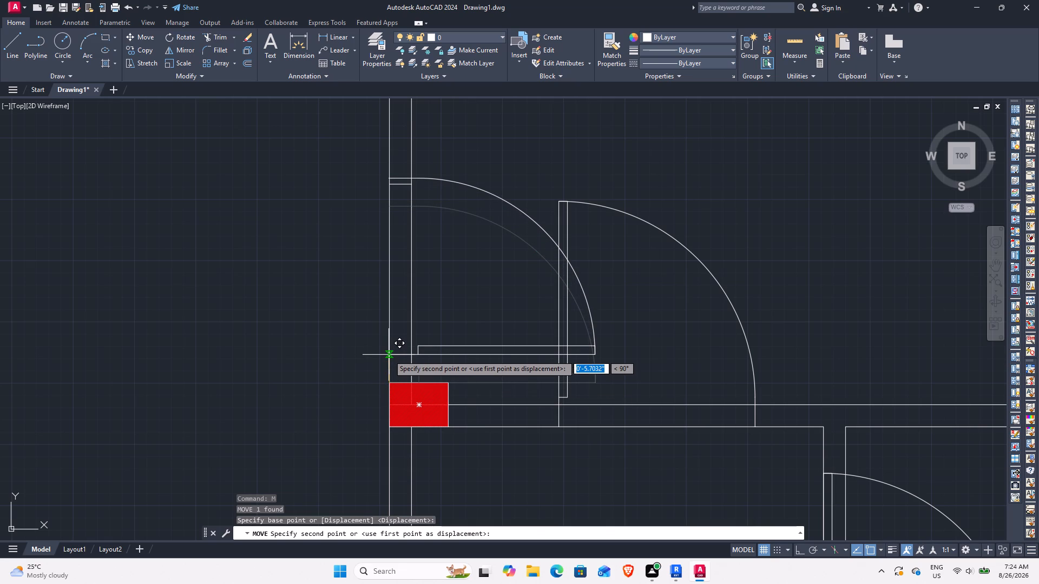
key("6")
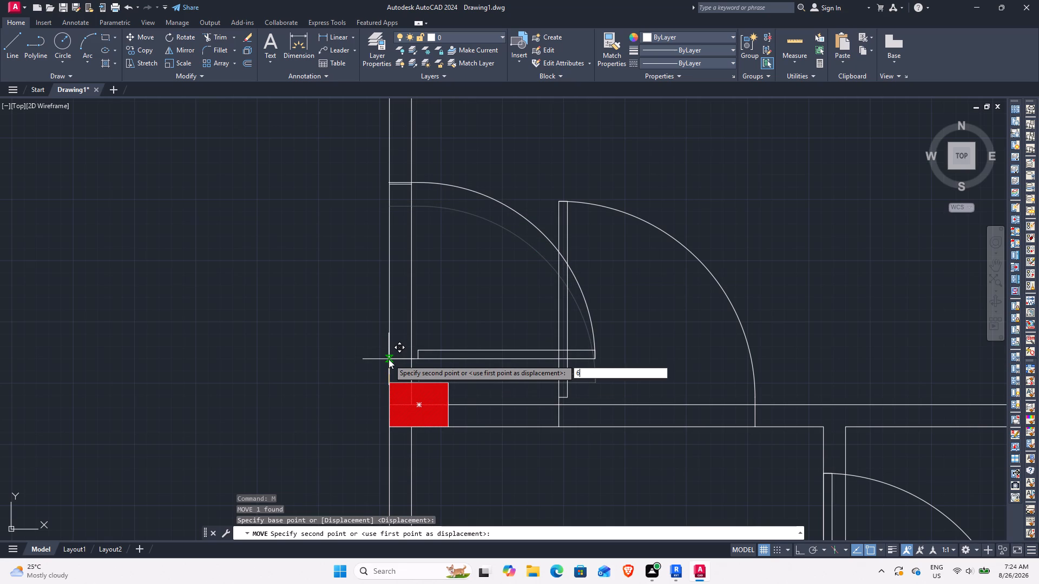
key("Return")
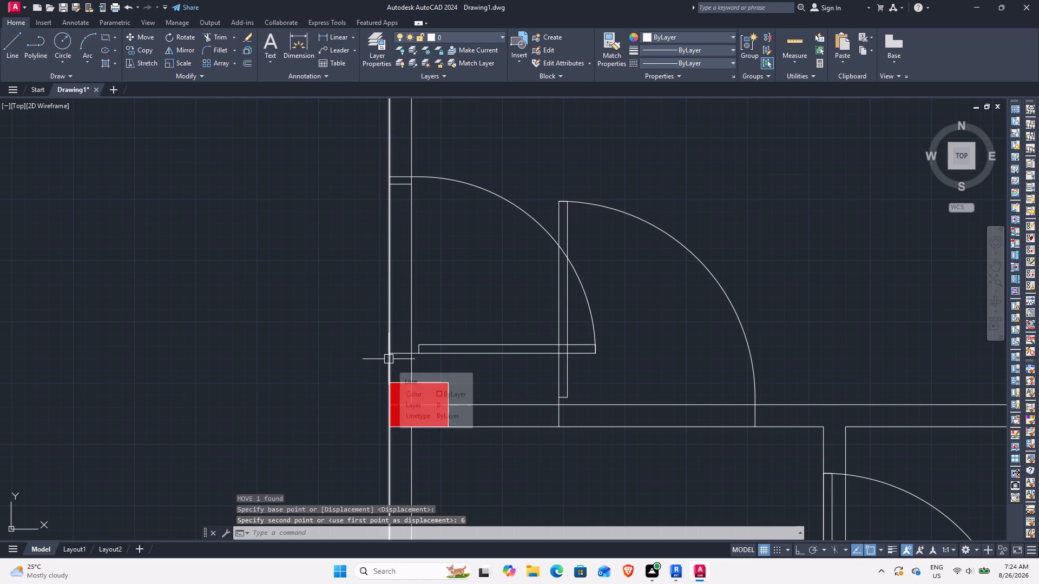
key("Escape")
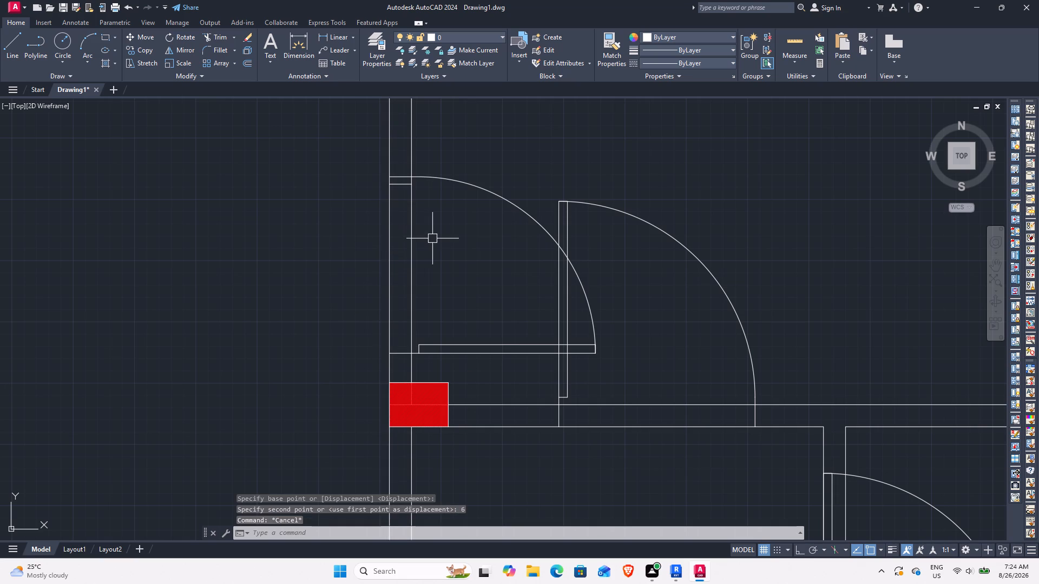
key("Escape")
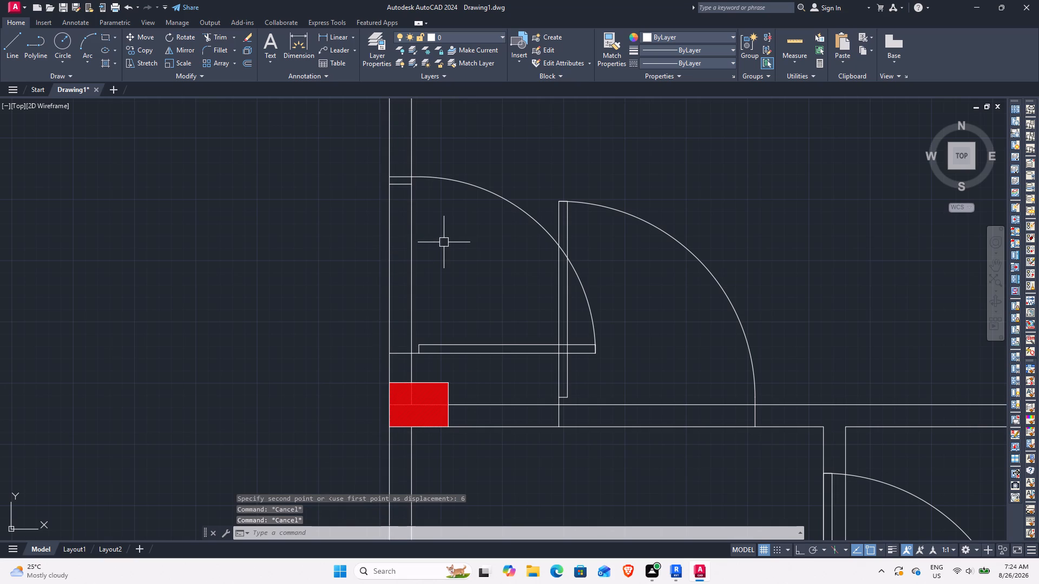
key("Escape")
Trim the leftover opening line and both wall lines between the jambs of the hall-wall door.
type("TR")
key("space")
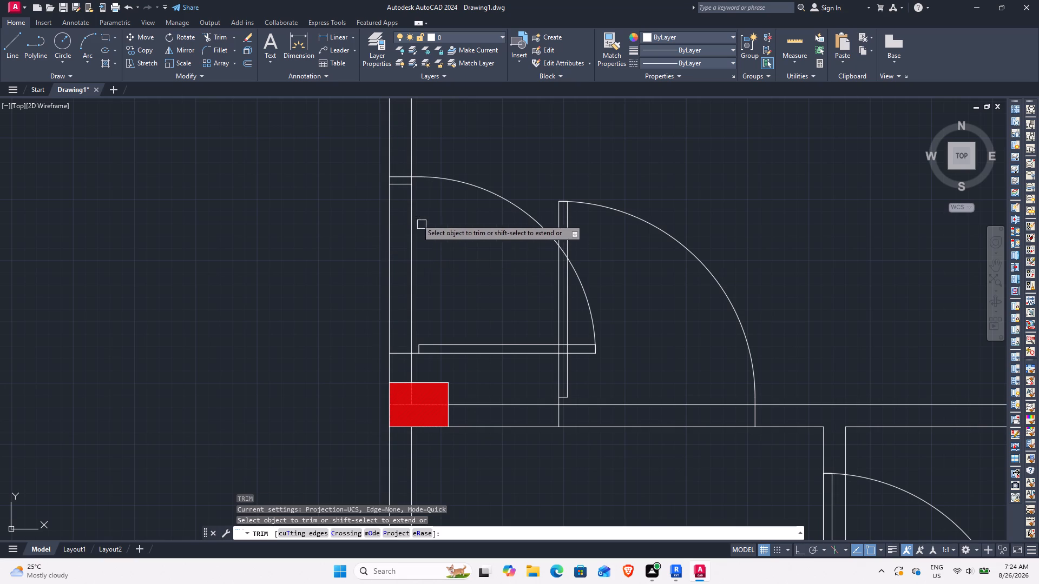
left_click(396, 185)
left_click(442, 221)
left_click(369, 230)
scroll(369, 230, "down", 2)
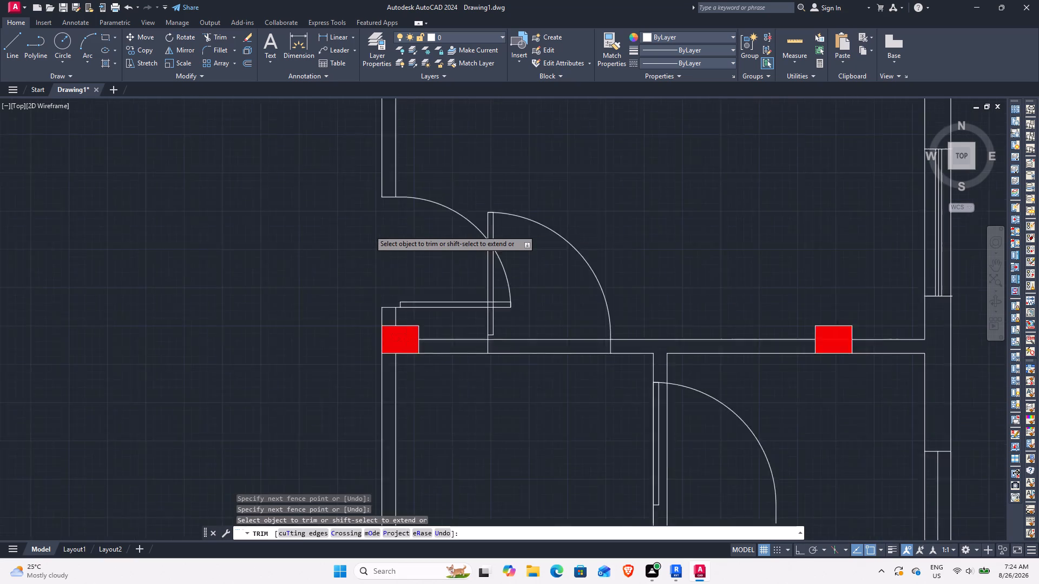
key("Escape")
Flip the door in the horizontal wall below the large right-hand room to swing downward and hinge on its right end.
middle_click_drag(393, 229, 325, 241)
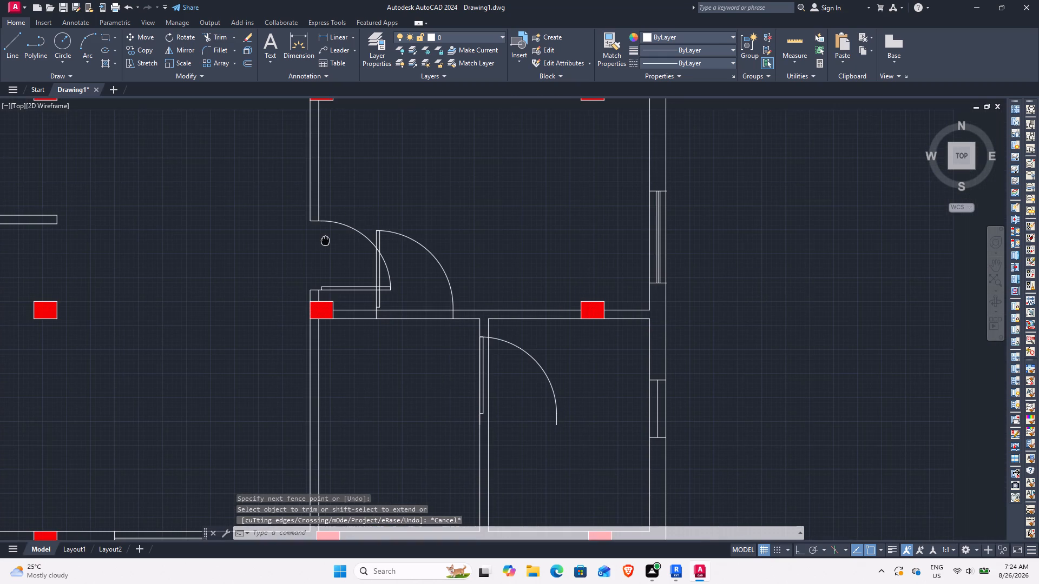
middle_click_drag(325, 241, 325, 241)
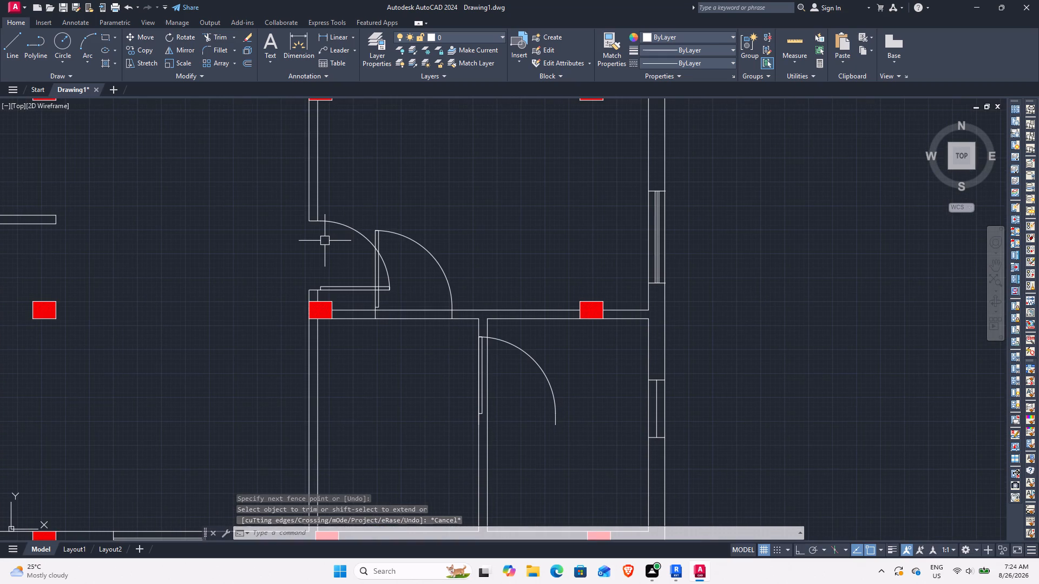
left_click(382, 232)
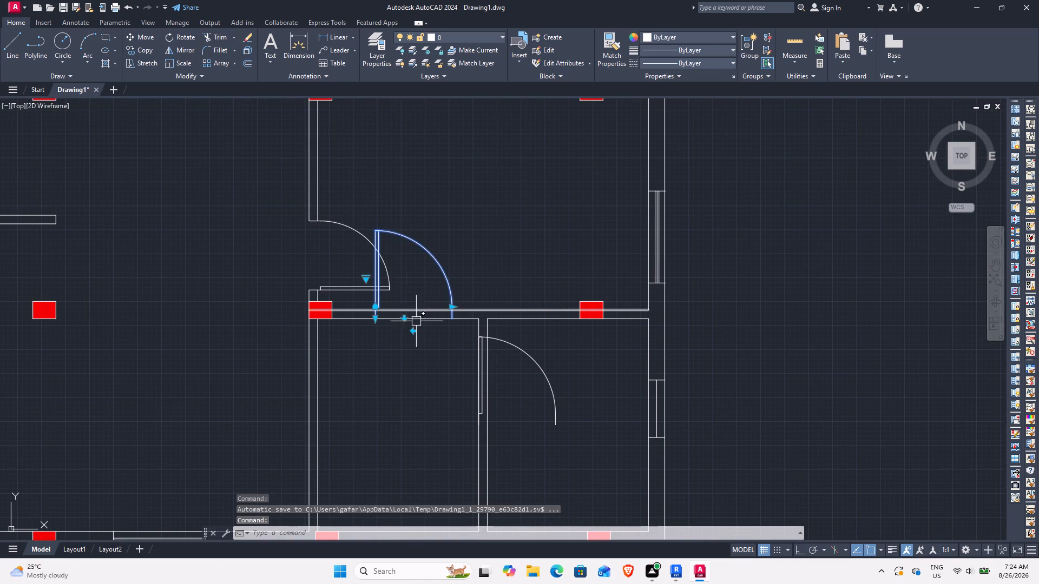
left_click(404, 320)
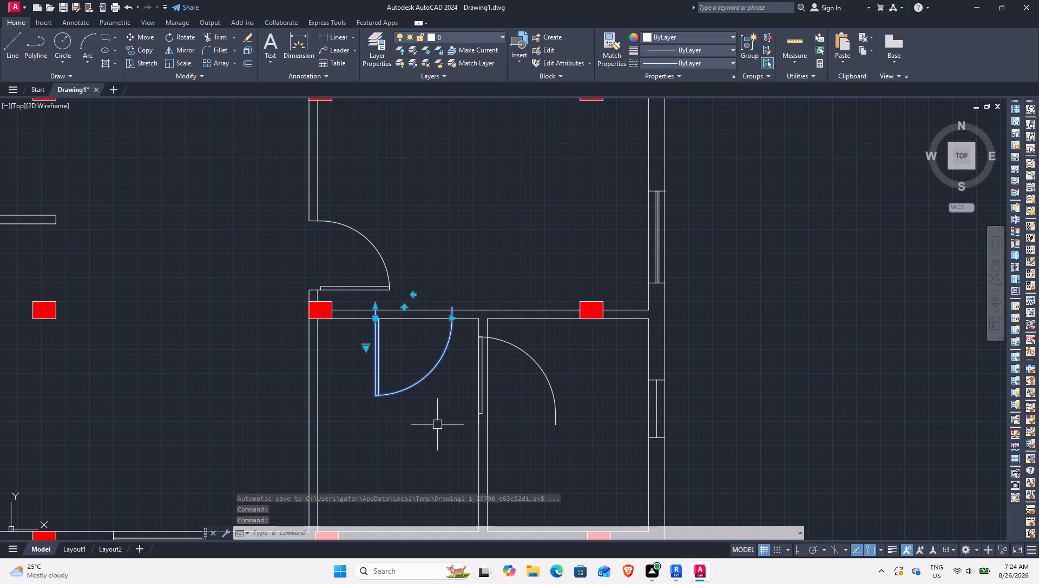
left_click(411, 295)
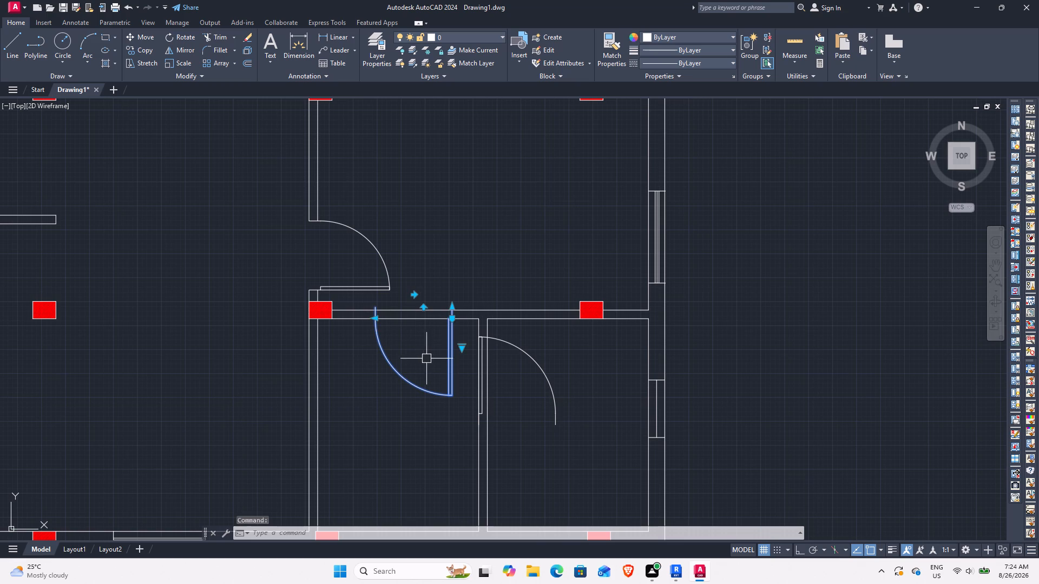
key("Escape")
Make the flipped door in the horizontal wall one size narrower by pulling in its free end.
left_click(379, 350)
scroll(377, 319, "up", 2)
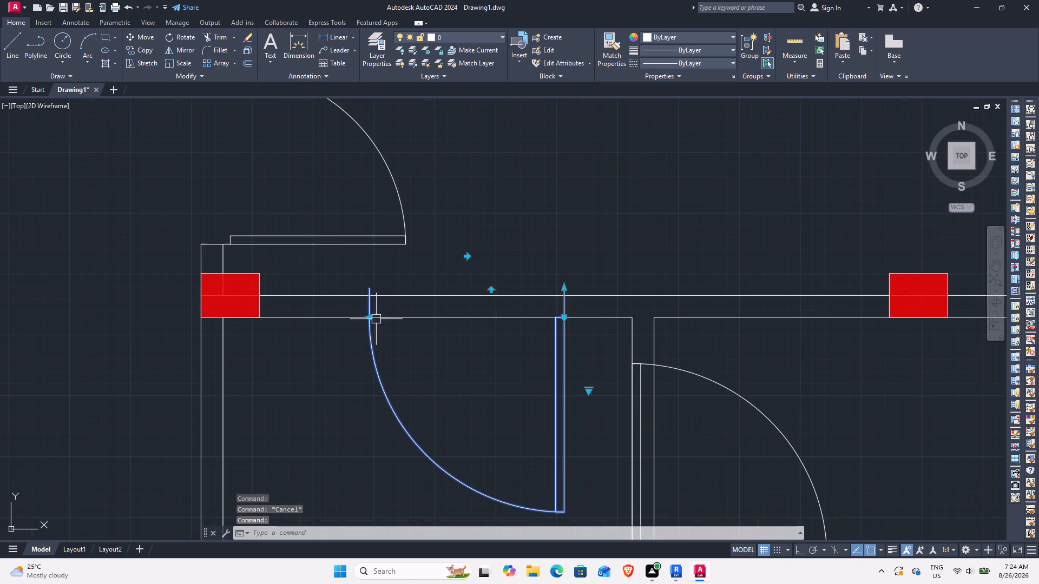
scroll(363, 315, "up", 1)
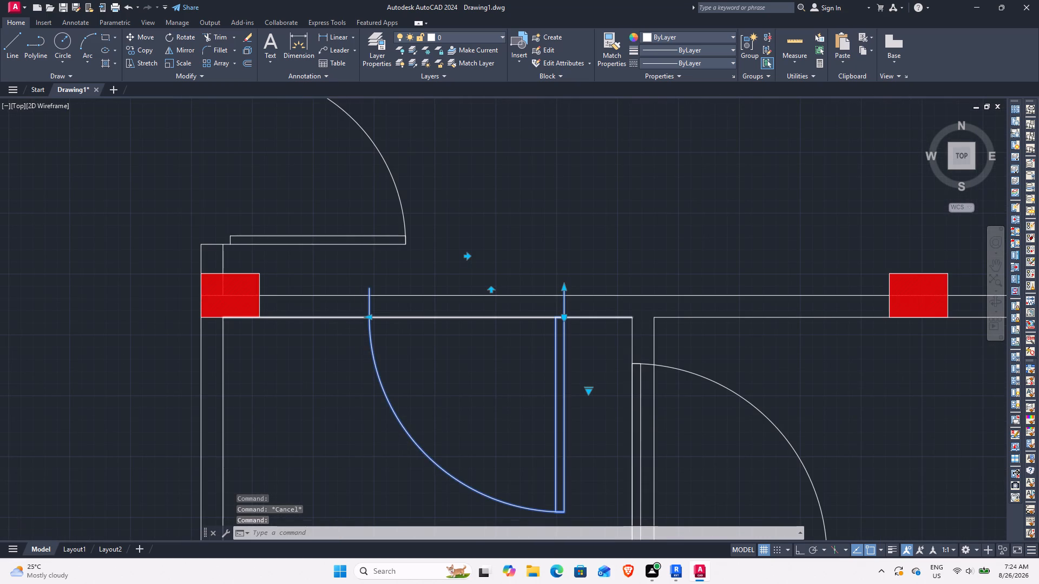
left_click(370, 321)
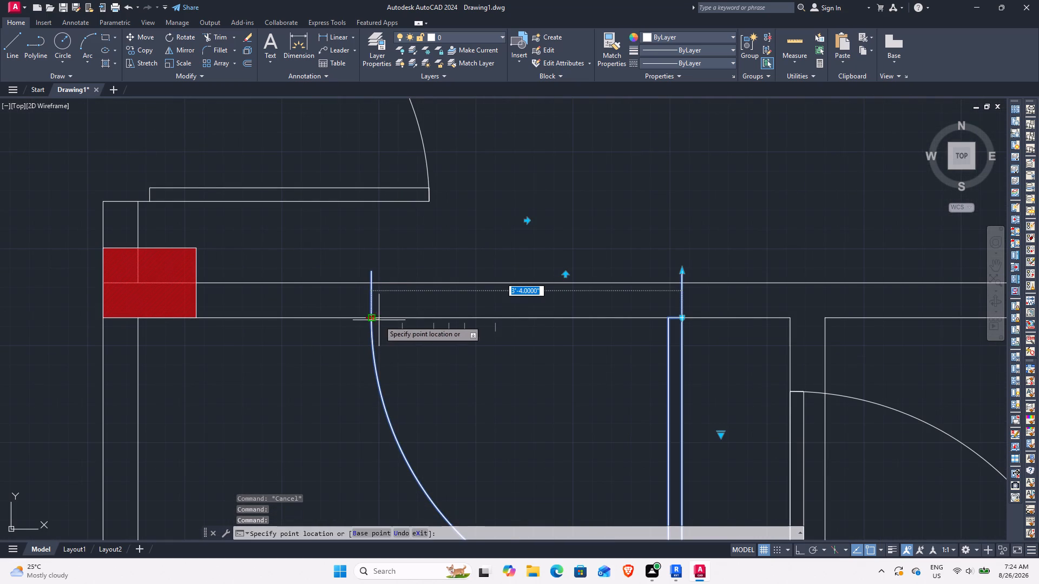
left_click(405, 321)
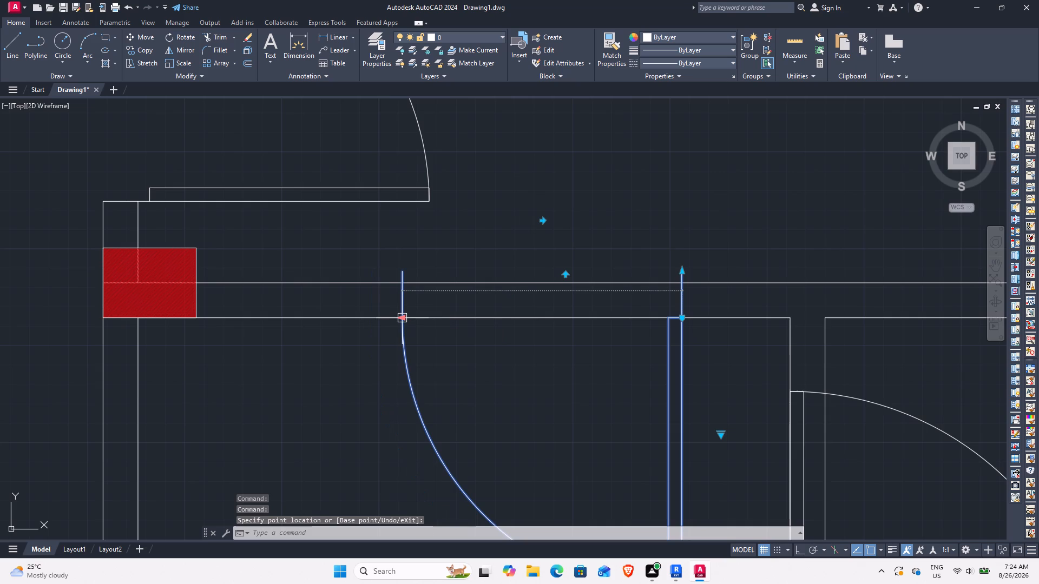
scroll(406, 321, "down", 1)
scroll(472, 362, "down", 1)
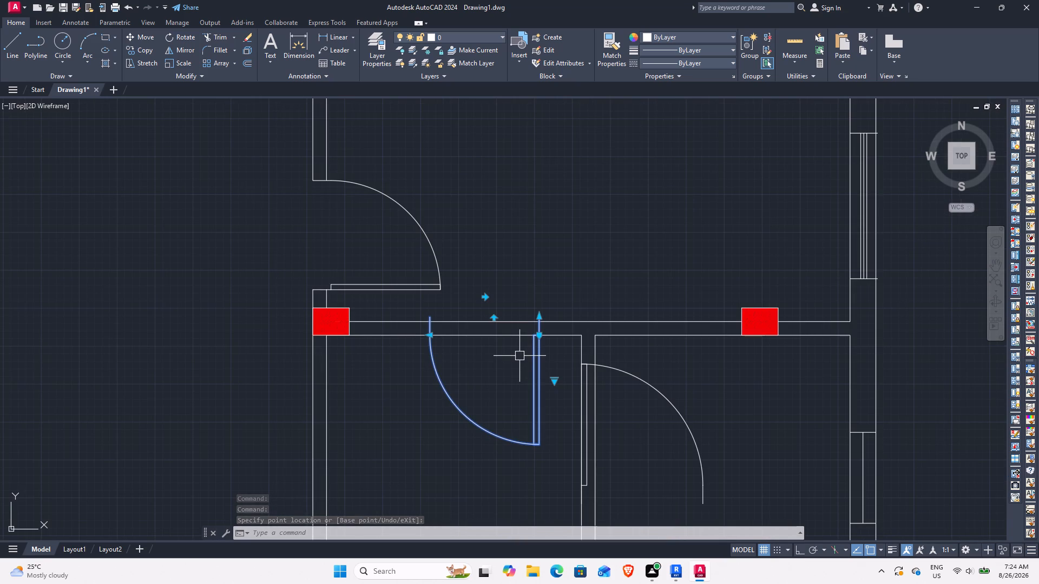
right_click(481, 161)
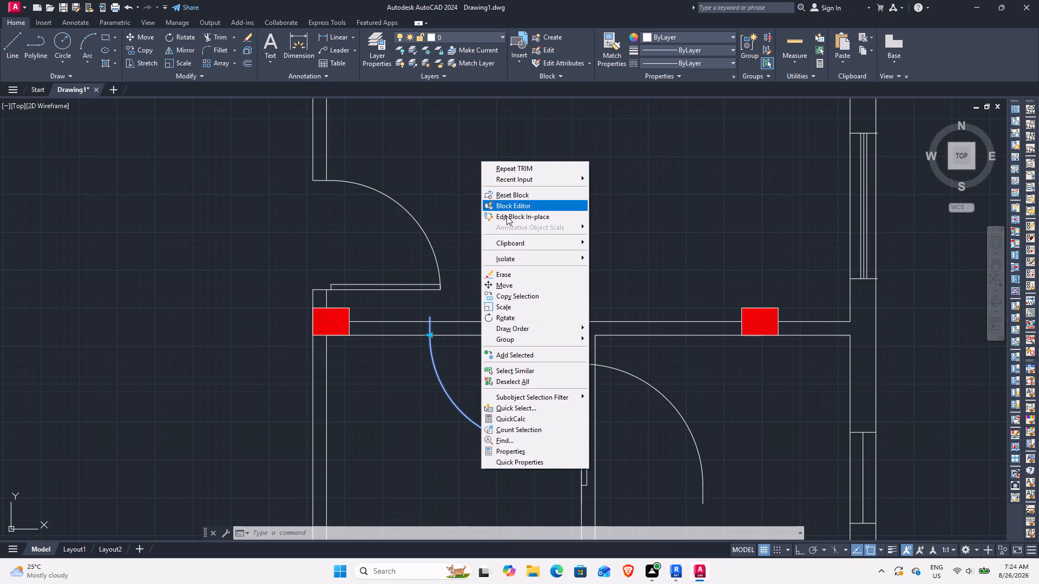
key("Escape")
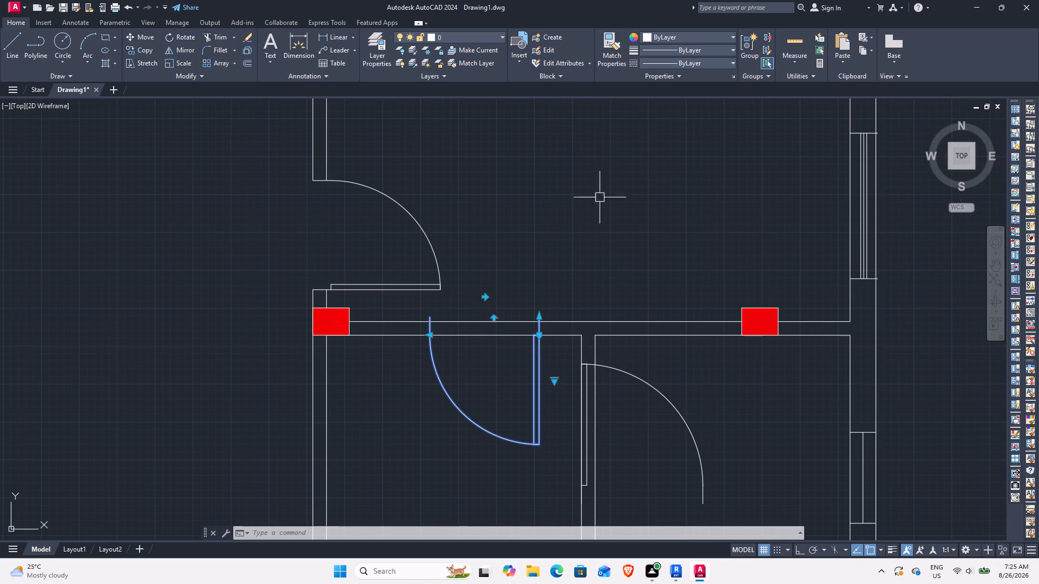
Trim both horizontal wall lines between the jambs of the downward-swinging door.
key("Escape")
key("t")
key("r")
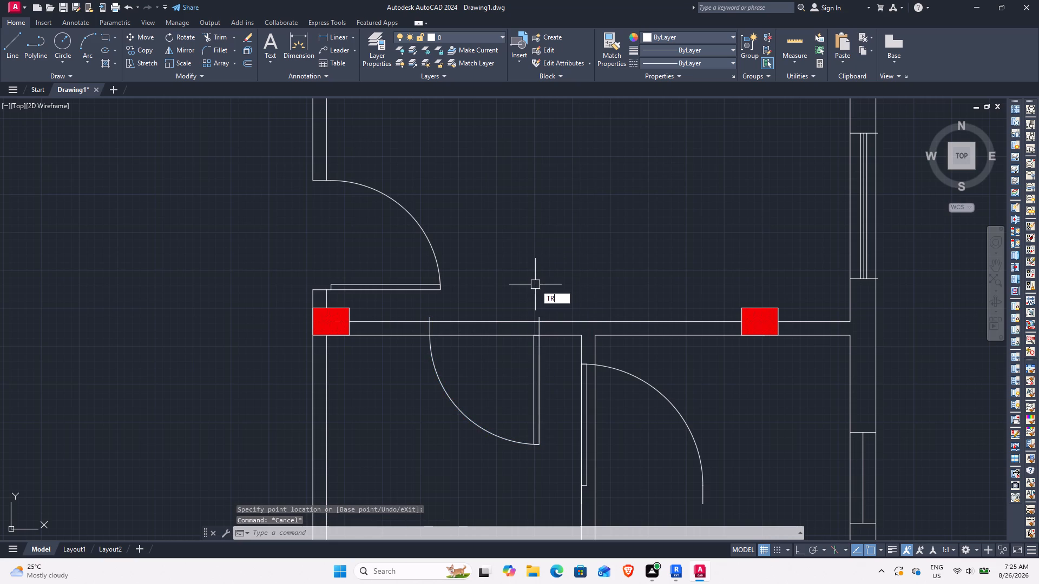
key("space")
left_click(481, 316)
left_click(486, 354)
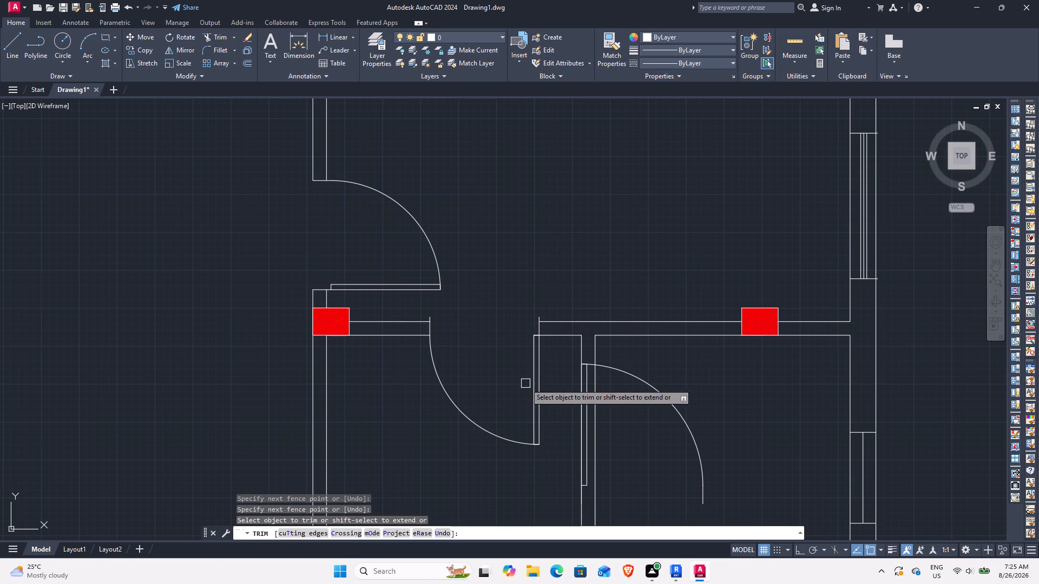
key("Escape")
Erase the downward-swinging door from the trimmed opening.
left_click(531, 387)
right_click(531, 387)
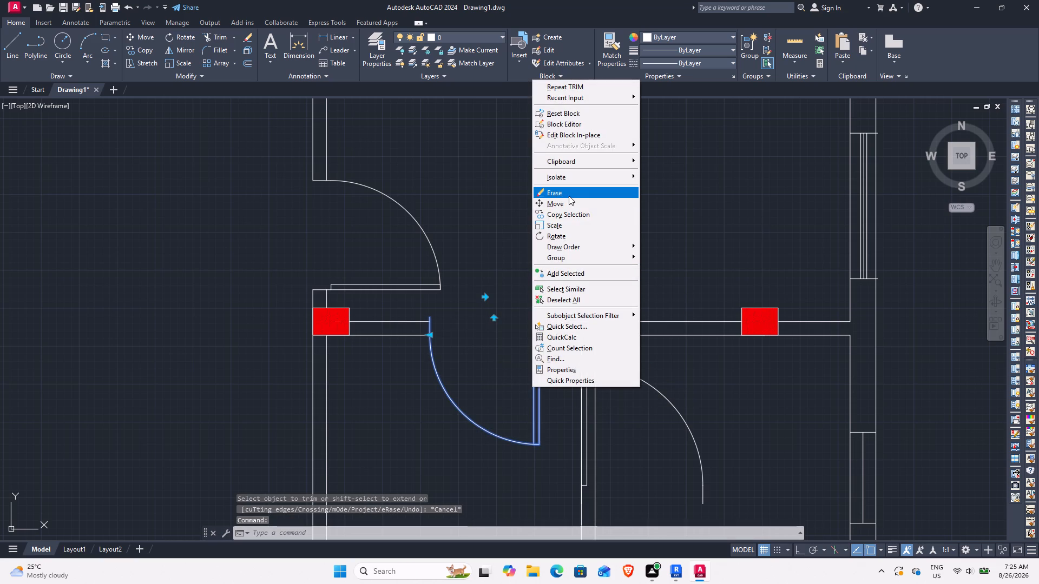
left_click(569, 196)
Reduce the width of the door in the vertical wall between the two small lower-right rooms to 2'-4".
scroll(546, 313, "down", 2)
middle_click_drag(567, 323, 453, 272)
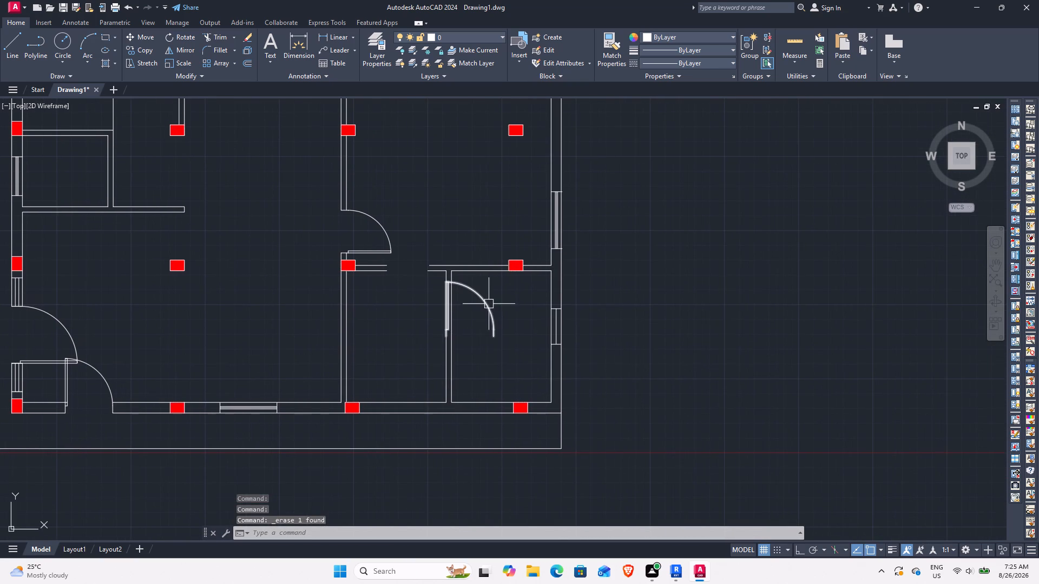
scroll(489, 304, "up", 1)
left_click(486, 314)
scroll(503, 341, "up", 3)
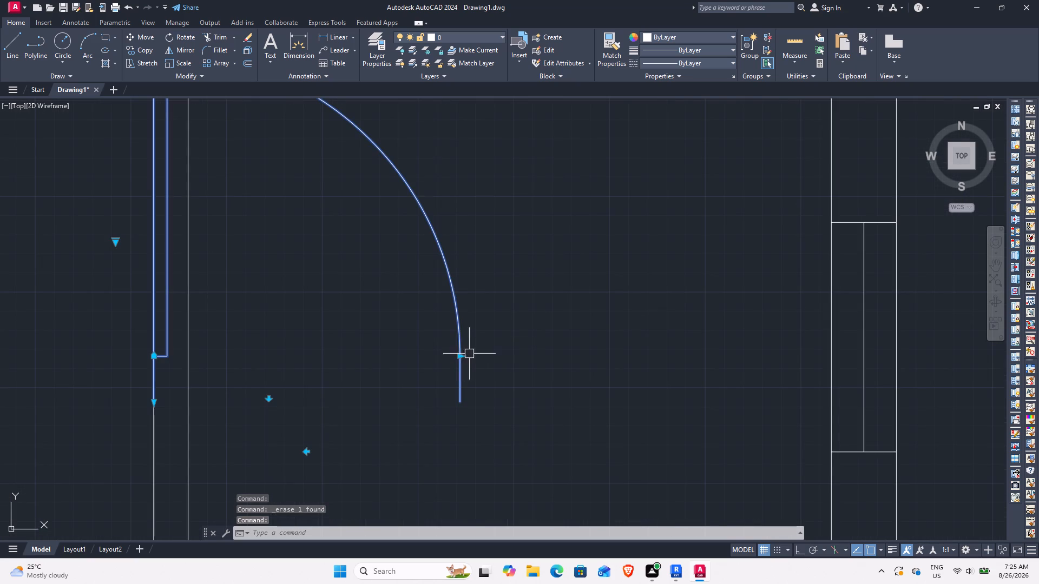
left_click(458, 356)
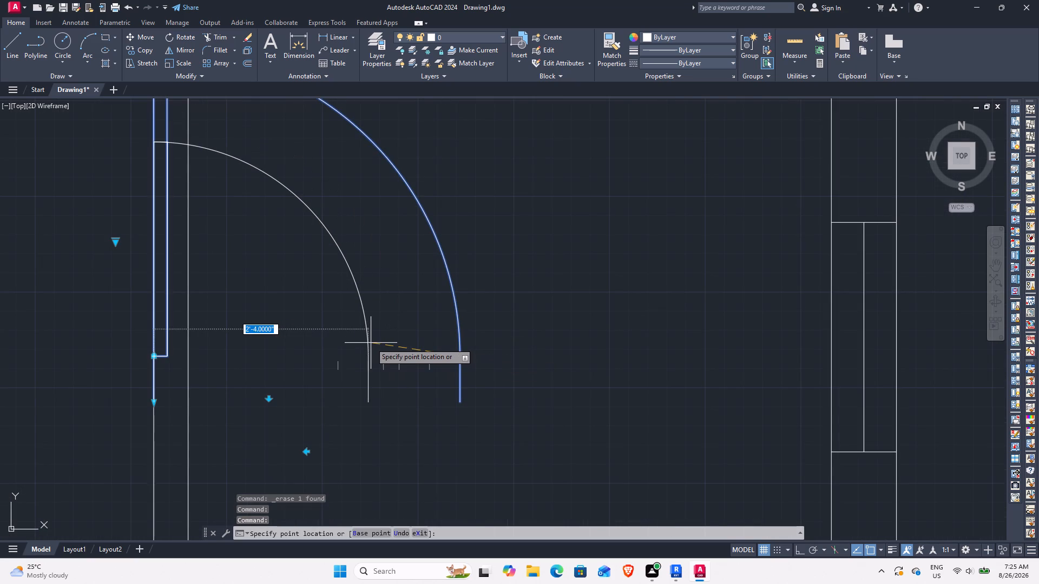
left_click(371, 342)
scroll(301, 339, "down", 2)
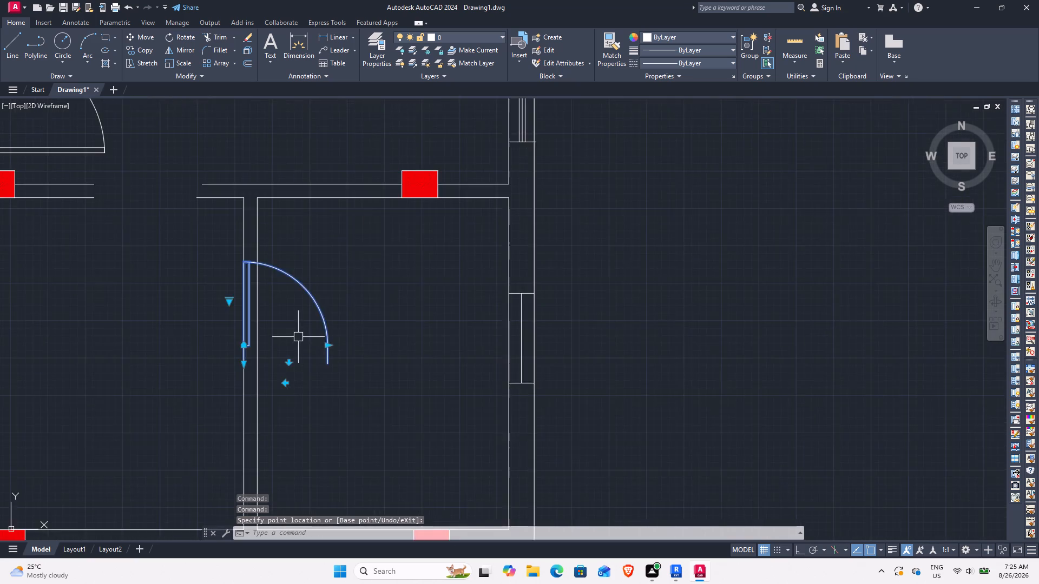
Rotate the door in the lower-right vertical wall a quarter turn clockwise about its lower jamb end, so it swings downward.
middle_click_drag(300, 335, 512, 268)
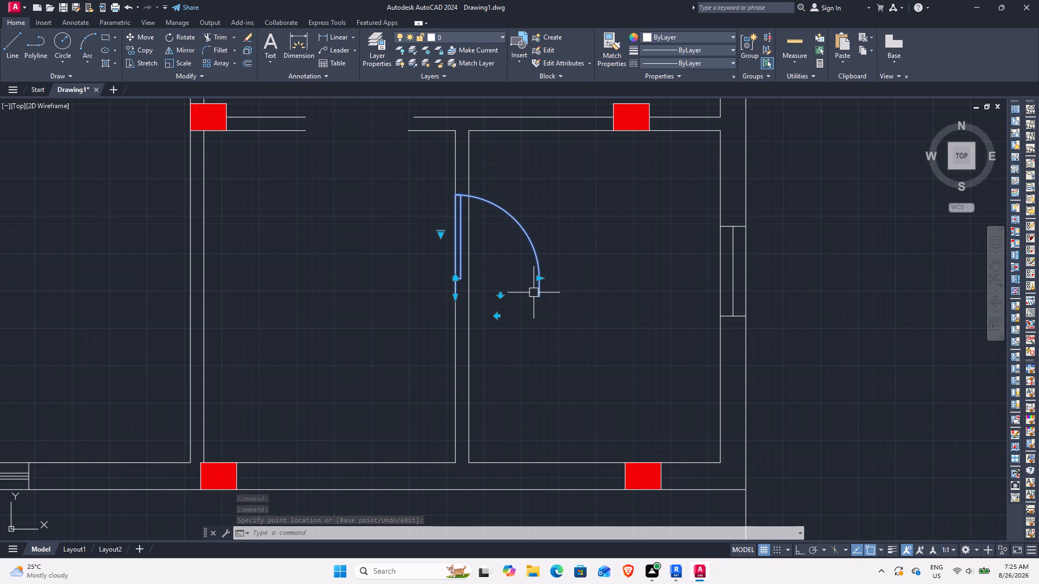
type("RO")
key("space")
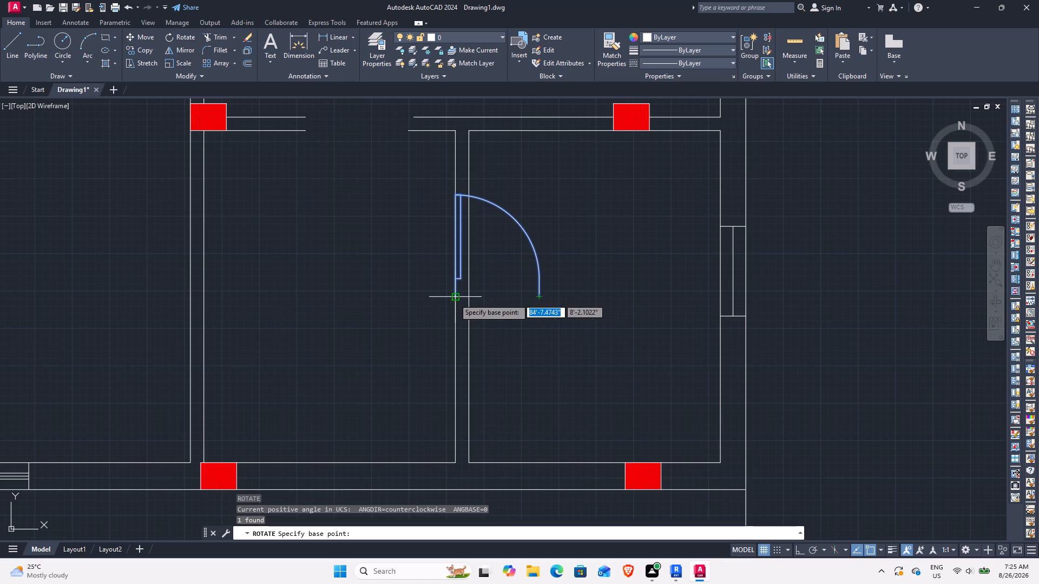
left_click(458, 298)
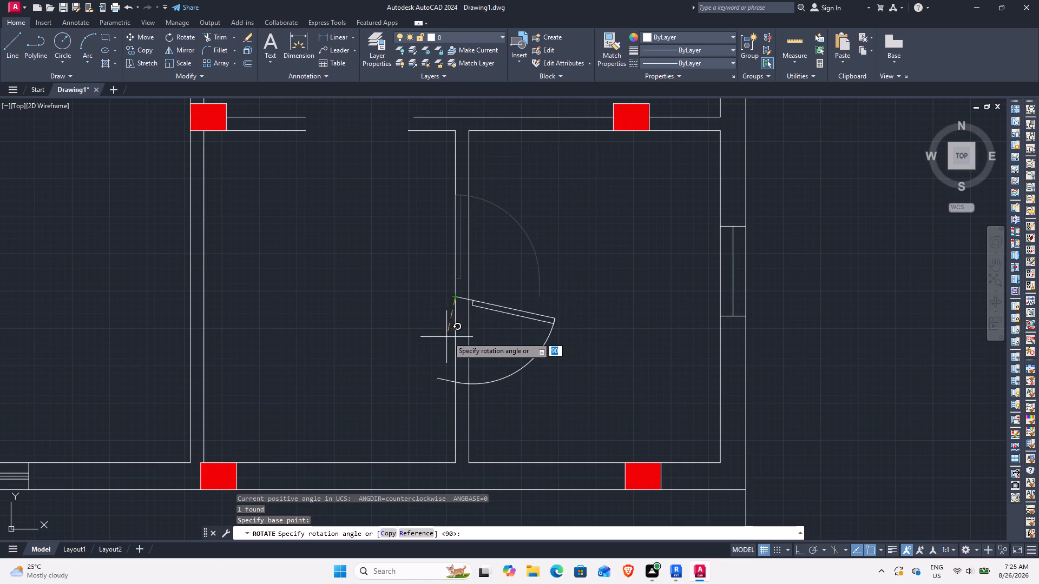
left_click(455, 343)
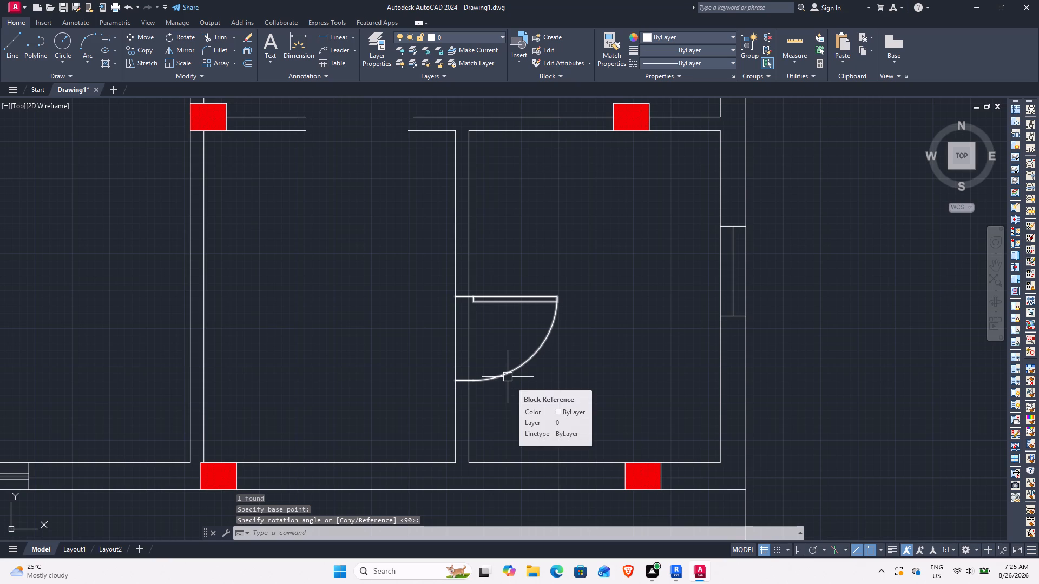
key("Escape")
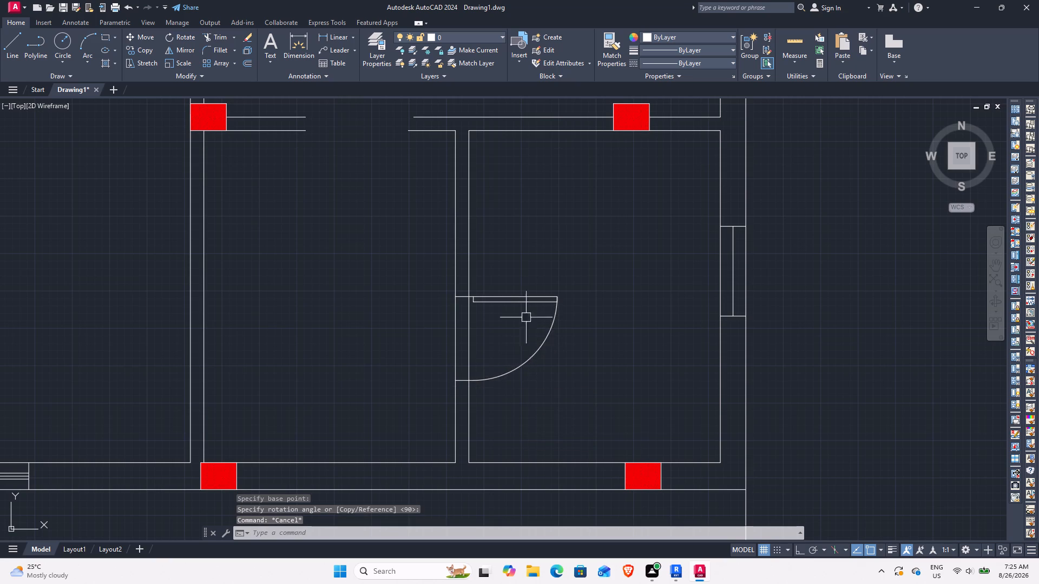
Shift the rotated door slightly up the vertical wall, placing its hinge corner on the wall's right face line.
left_click(518, 297)
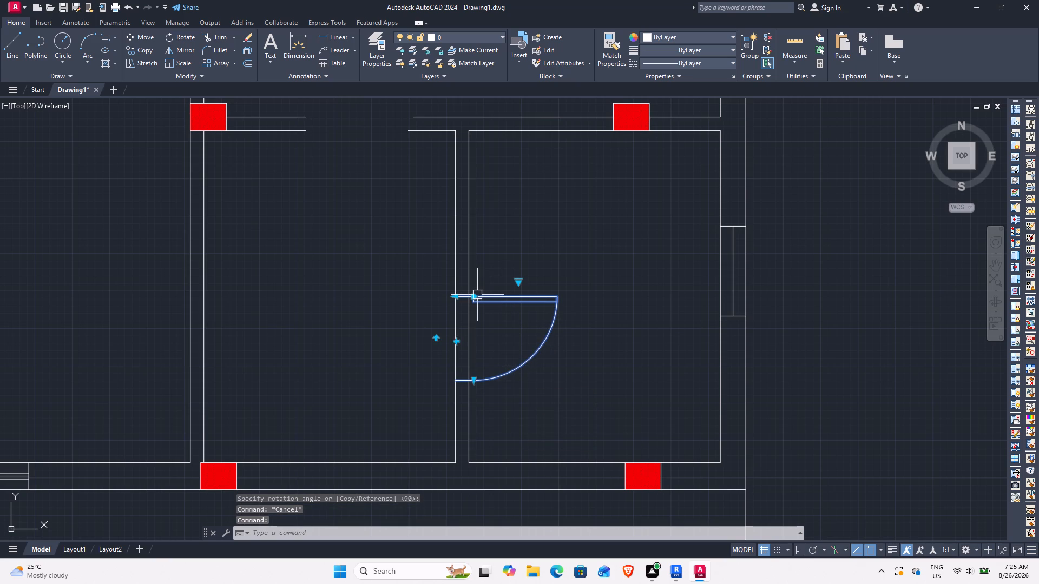
left_click(475, 296)
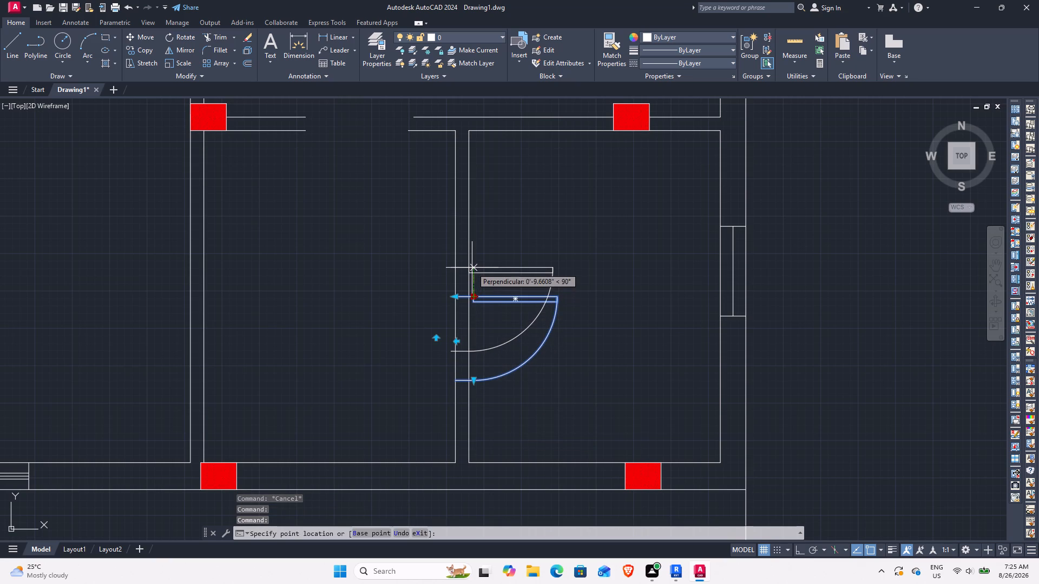
left_click(474, 274)
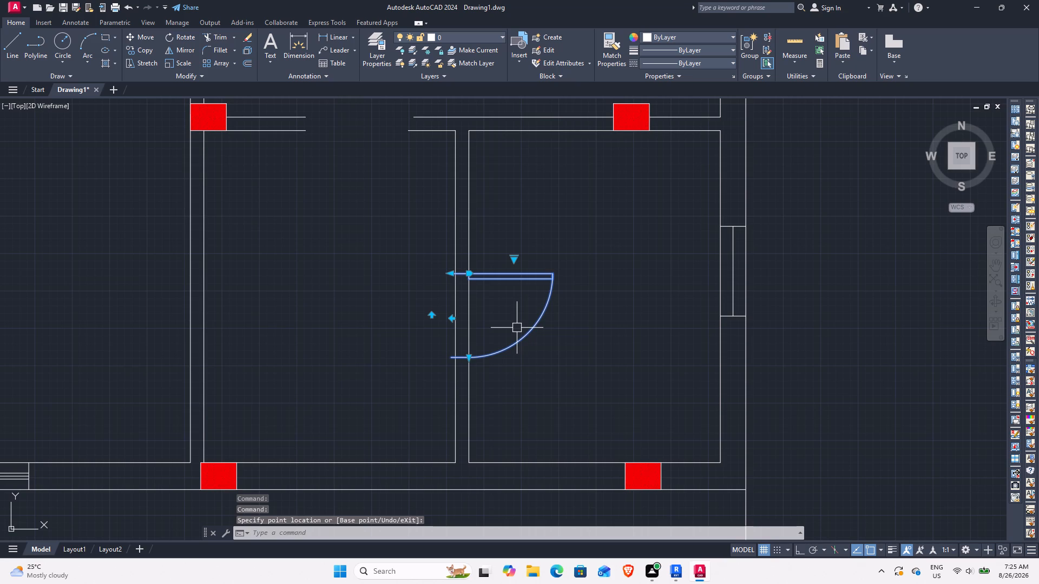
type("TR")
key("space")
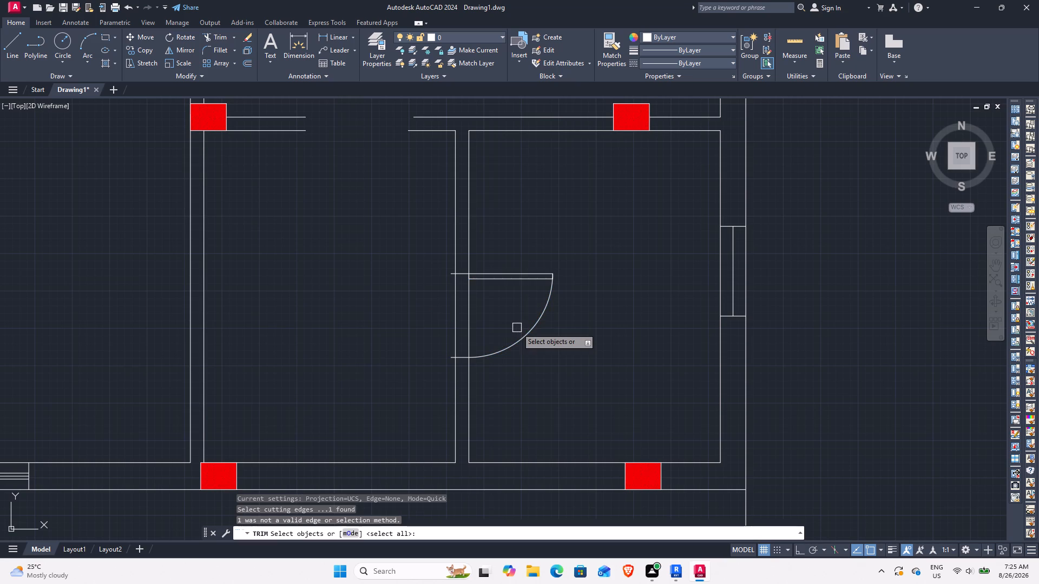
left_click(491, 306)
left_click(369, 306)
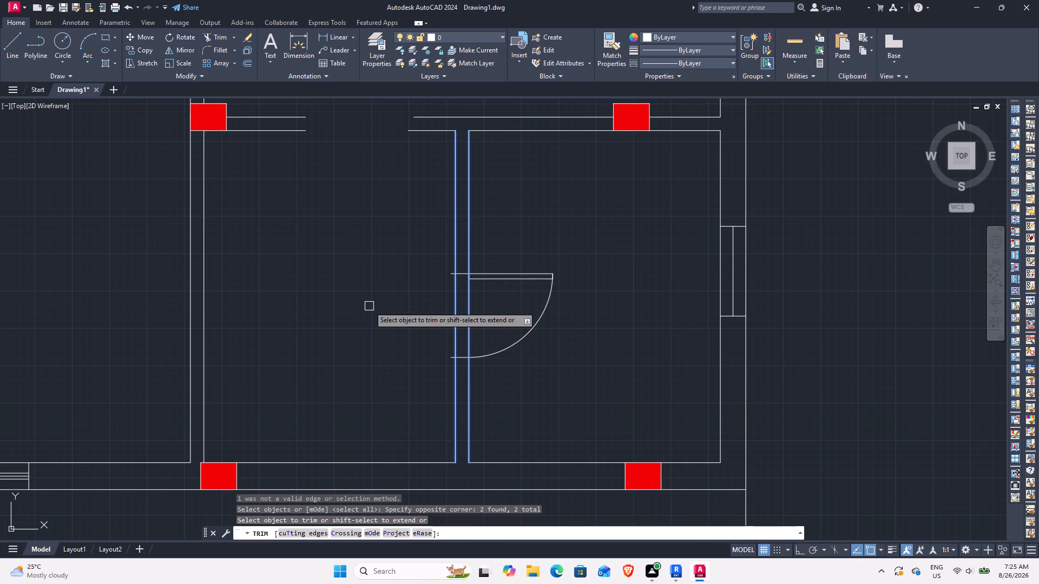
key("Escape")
Trim both vertical wall lines between the jambs of the rotated door.
type("TR")
key("space")
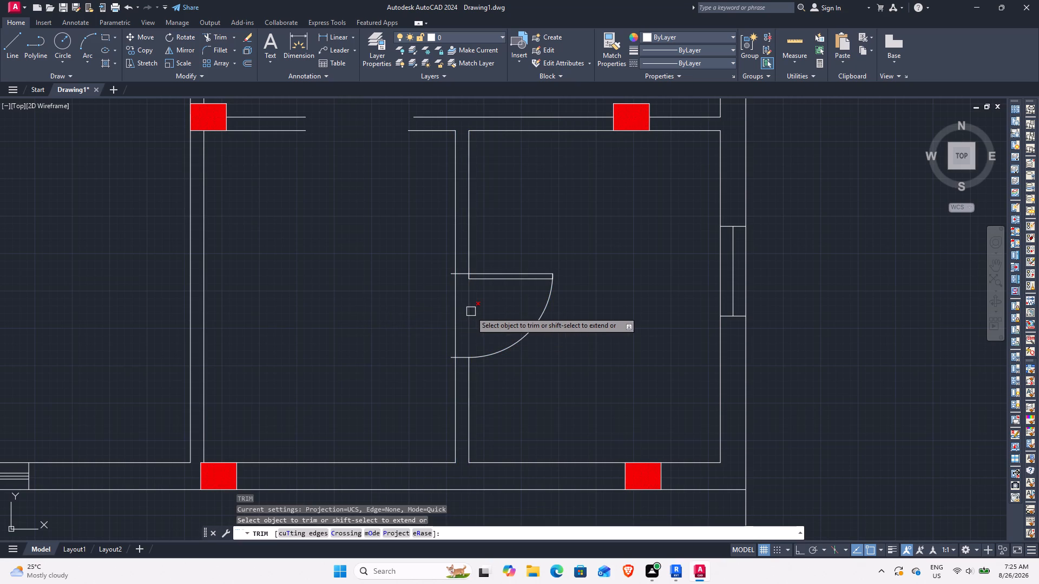
left_click(476, 310)
left_click(448, 310)
key("Escape")
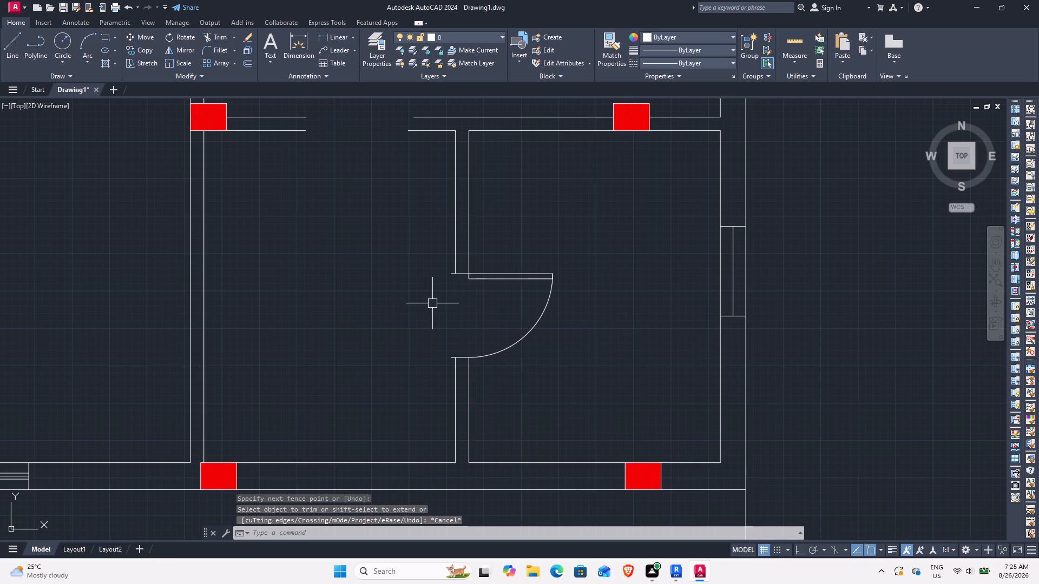
Move the rotated door sideways so the outer end of its upper jamb meets the wall's left face line.
scroll(438, 273, "up", 3)
left_click(517, 274)
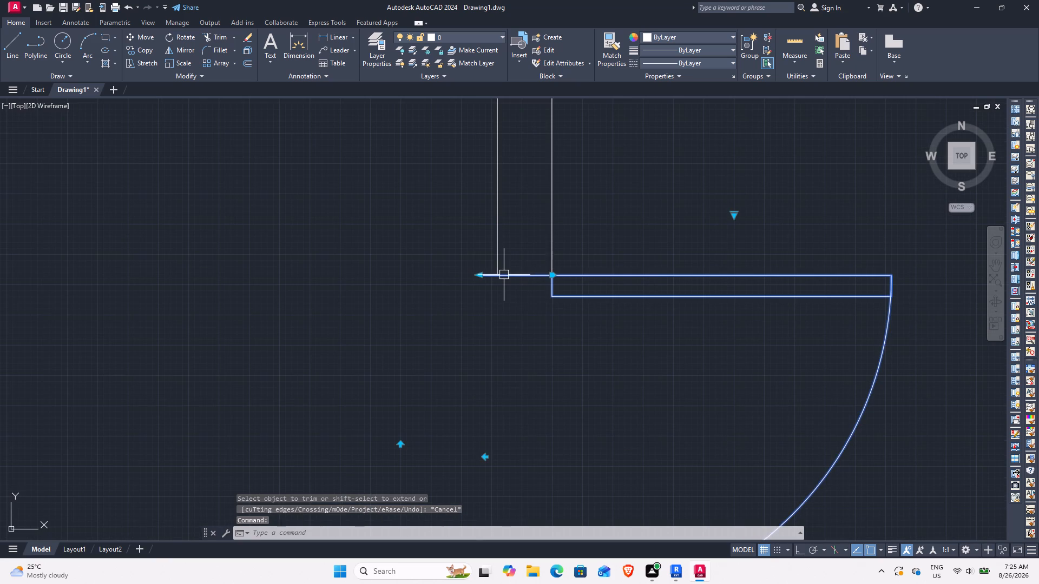
key("m")
key("space")
left_click(480, 279)
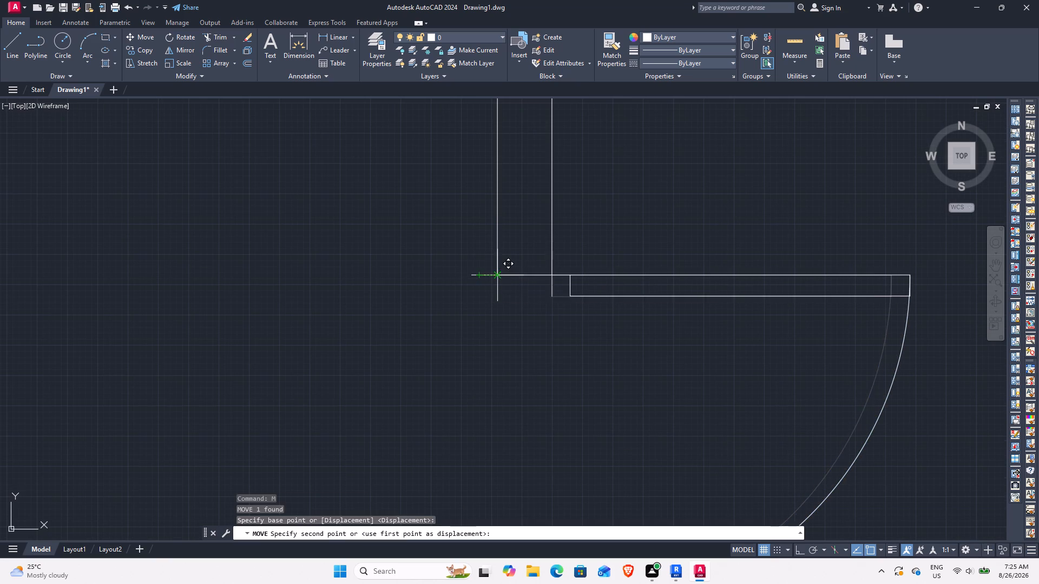
left_click(496, 276)
scroll(558, 309, "down", 3)
middle_click_drag(490, 352, 587, 335)
key("Escape")
Close both cut ends of the horizontal wall at the doorless opening with short lines joining its two faces.
scroll(546, 315, "down", 3)
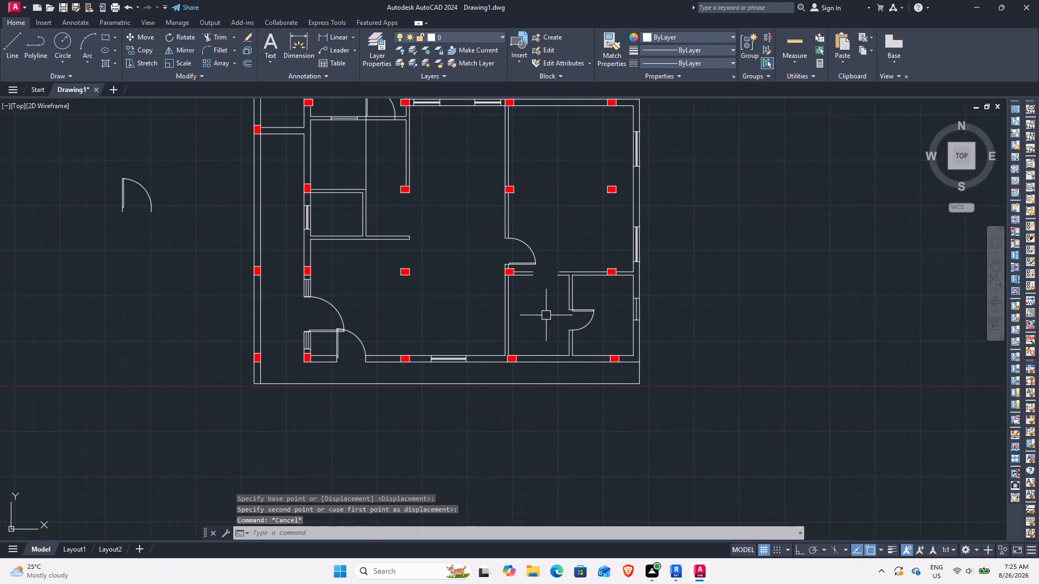
middle_click_drag(535, 311, 561, 328)
scroll(568, 271, "up", 4)
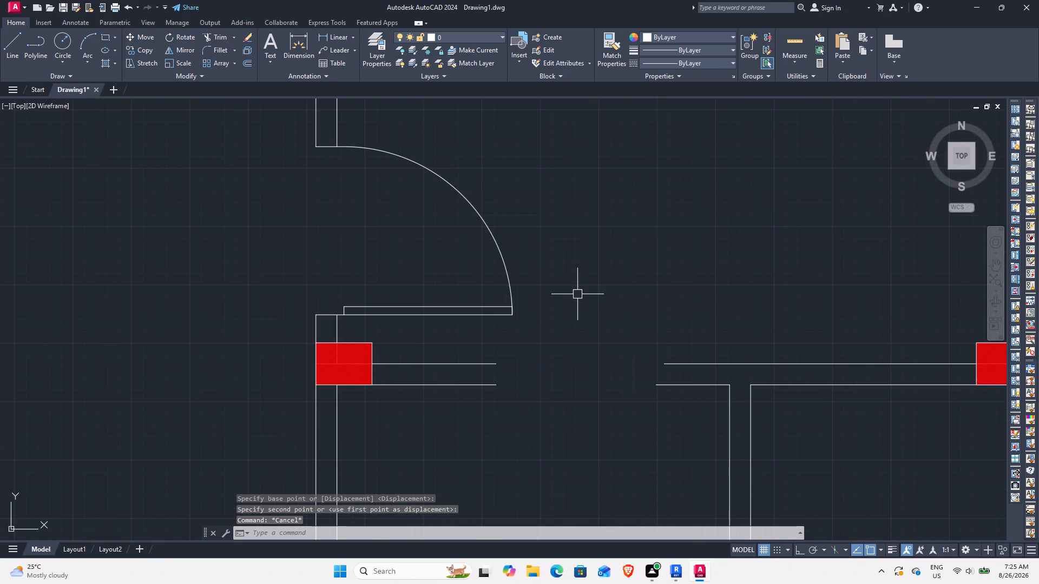
scroll(561, 306, "down", 1)
middle_click_drag(571, 307, 496, 293)
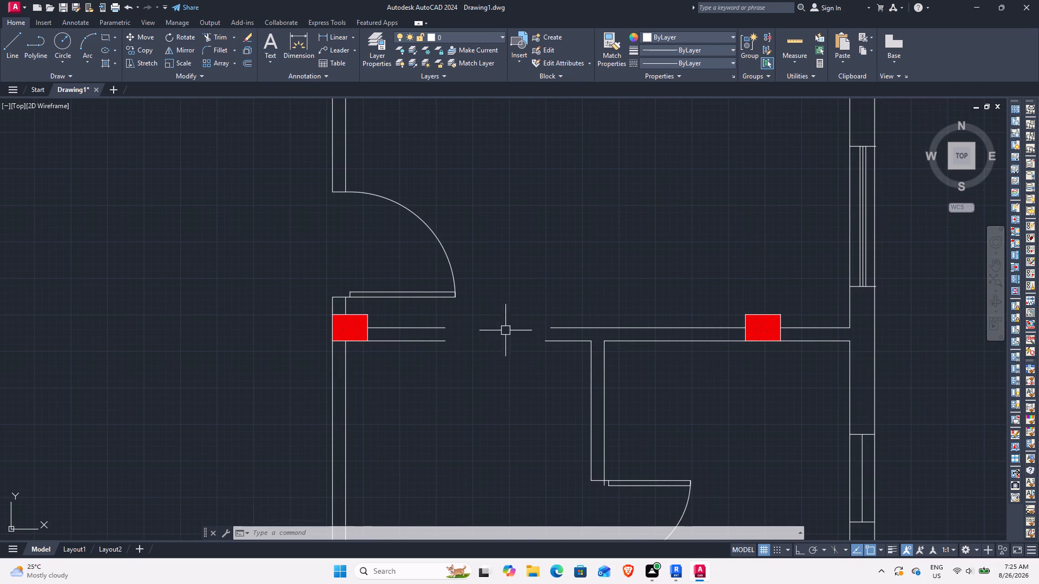
type("L")
key("space")
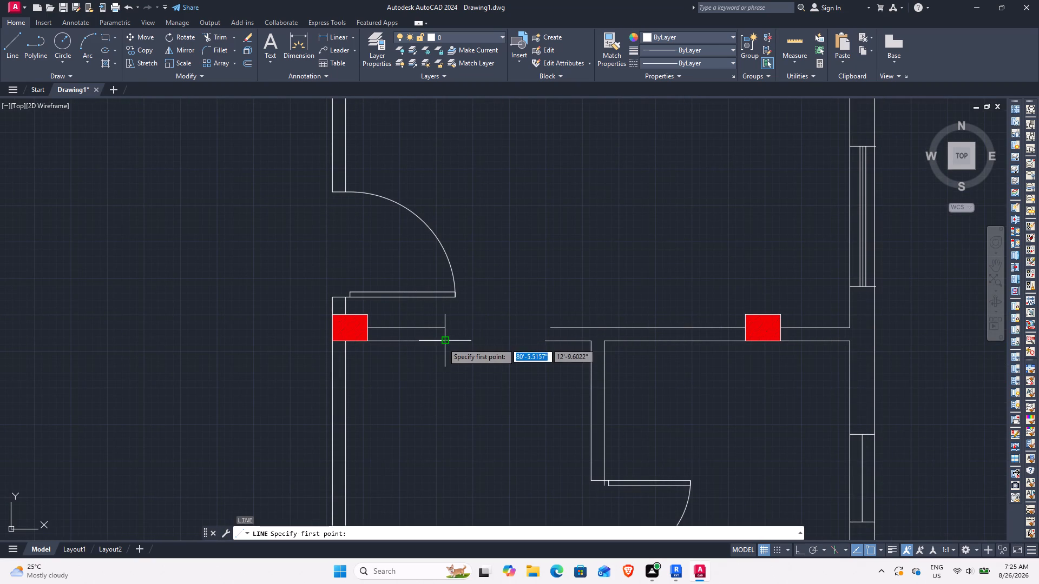
left_click(443, 343)
left_click(443, 329)
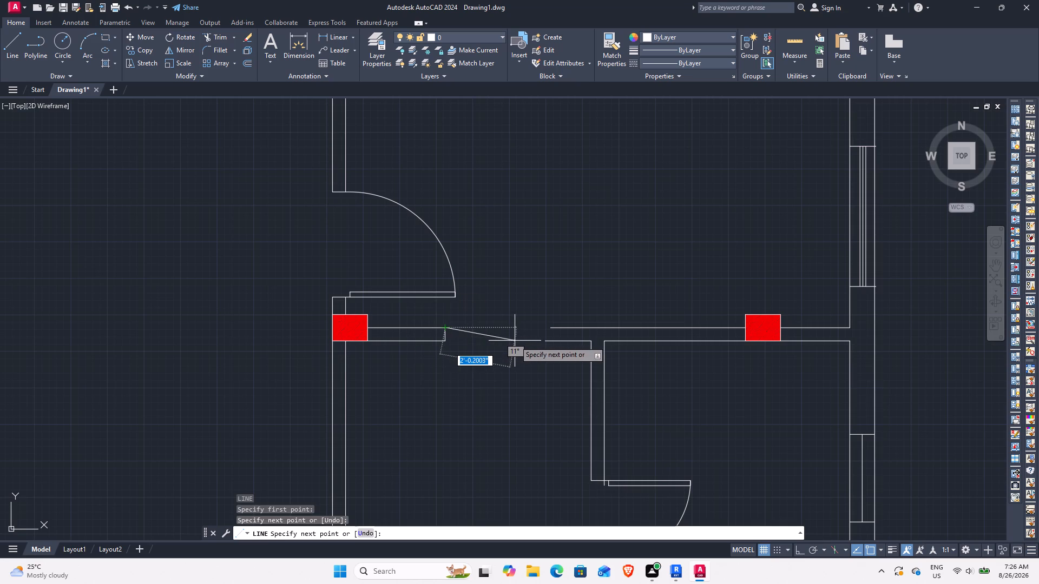
key("Escape")
key("space")
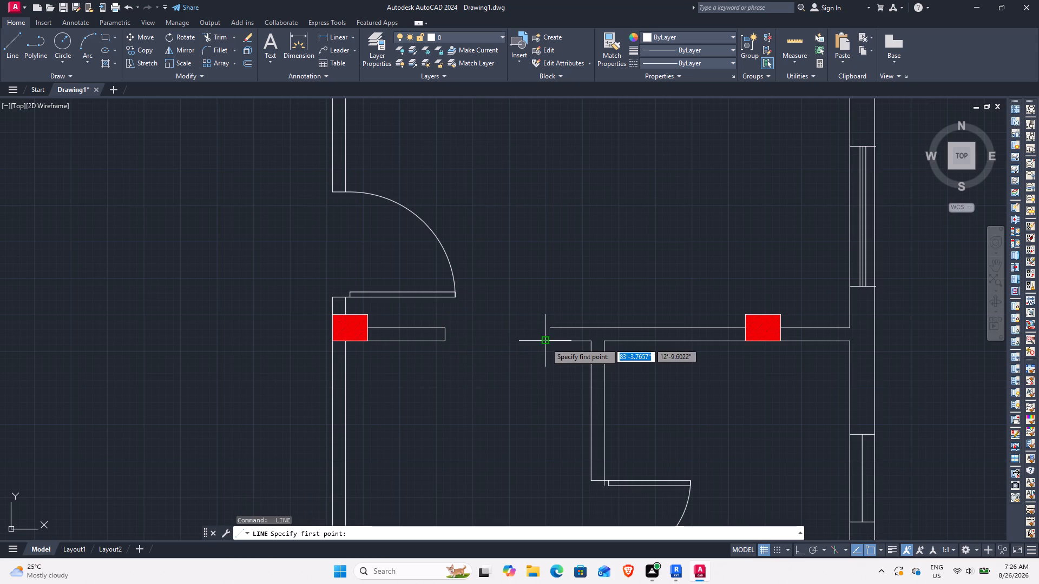
left_click(546, 343)
left_click(547, 329)
left_click(557, 328)
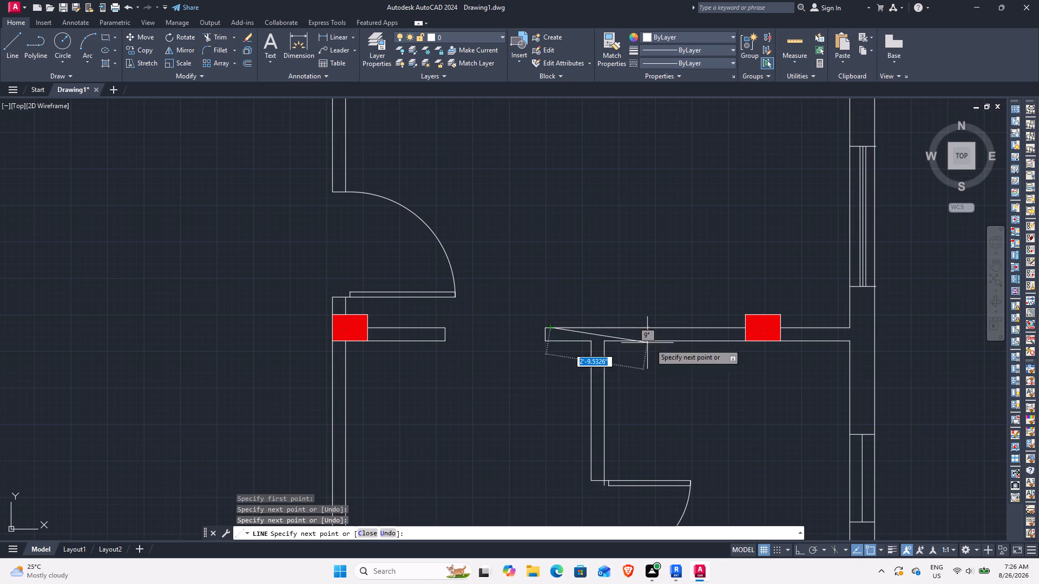
key("Escape")
Make the door in the horizontal wall of the small upper room narrower by pulling in its free end.
scroll(410, 346, "down", 2)
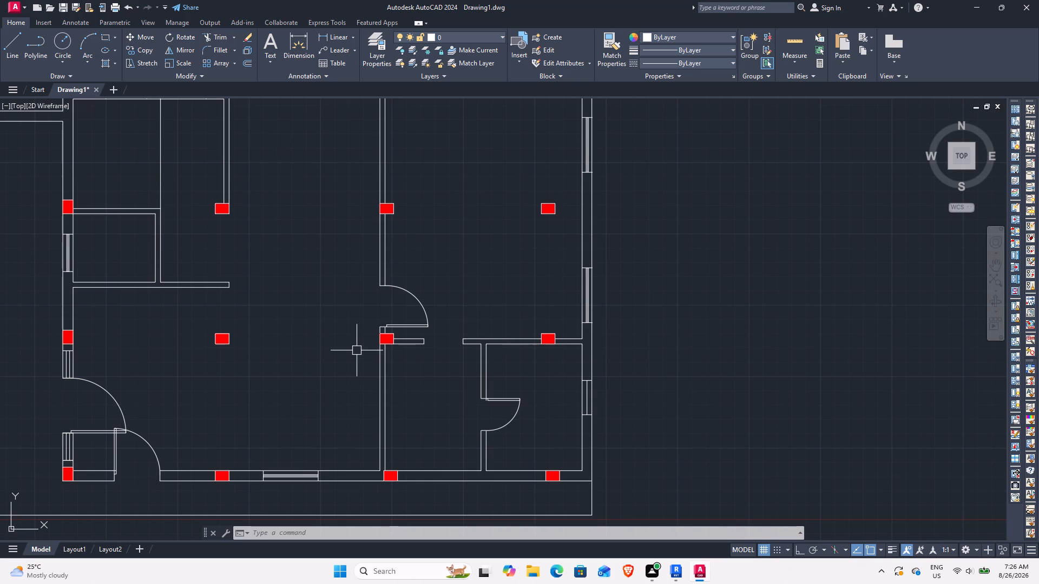
scroll(319, 331, "down", 3)
middle_click_drag(311, 328, 389, 347)
scroll(389, 345, "up", 2)
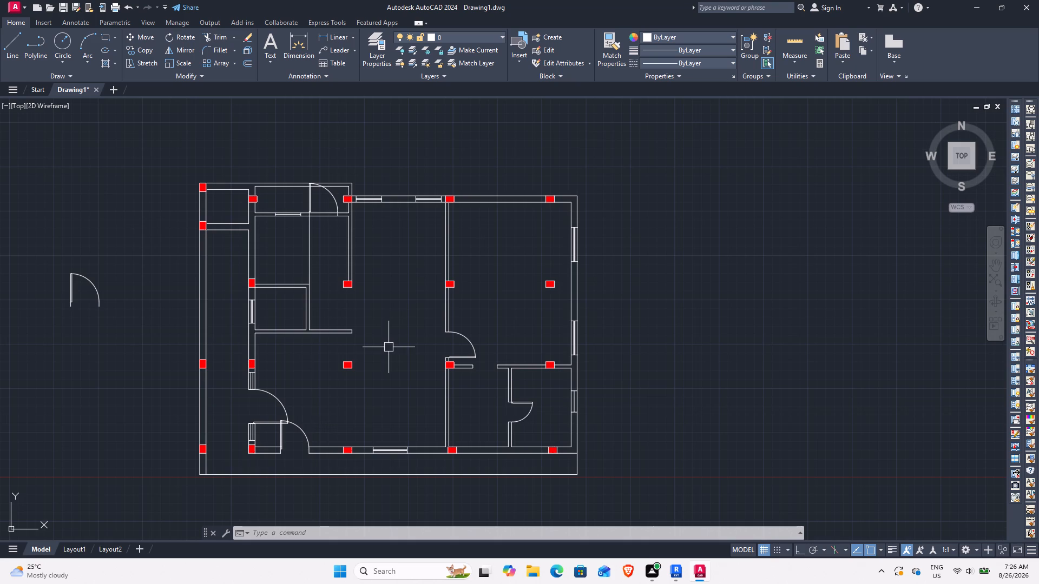
scroll(363, 364, "down", 1)
middle_click_drag(351, 357, 484, 373)
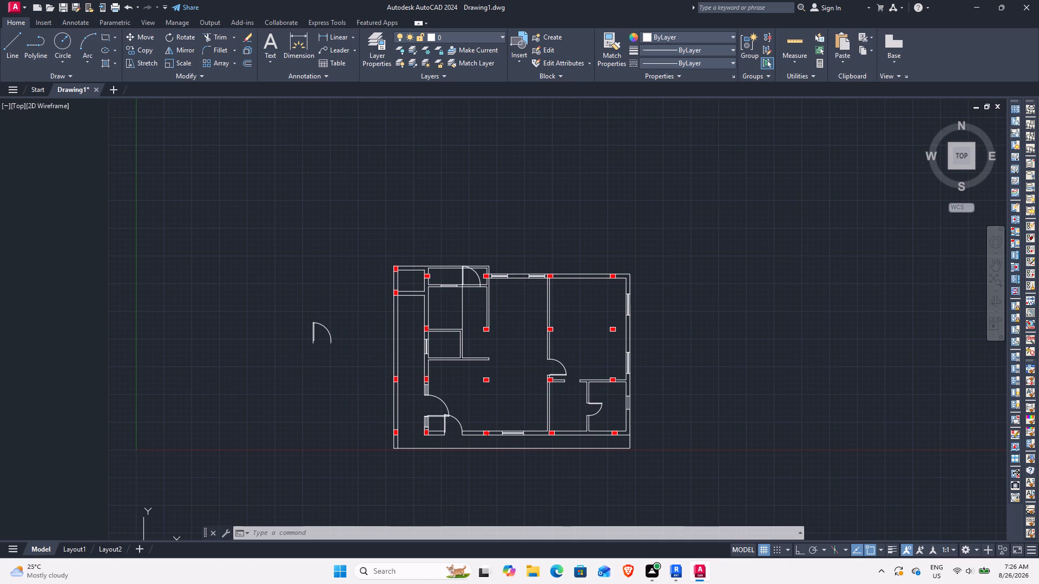
scroll(491, 289, "up", 4)
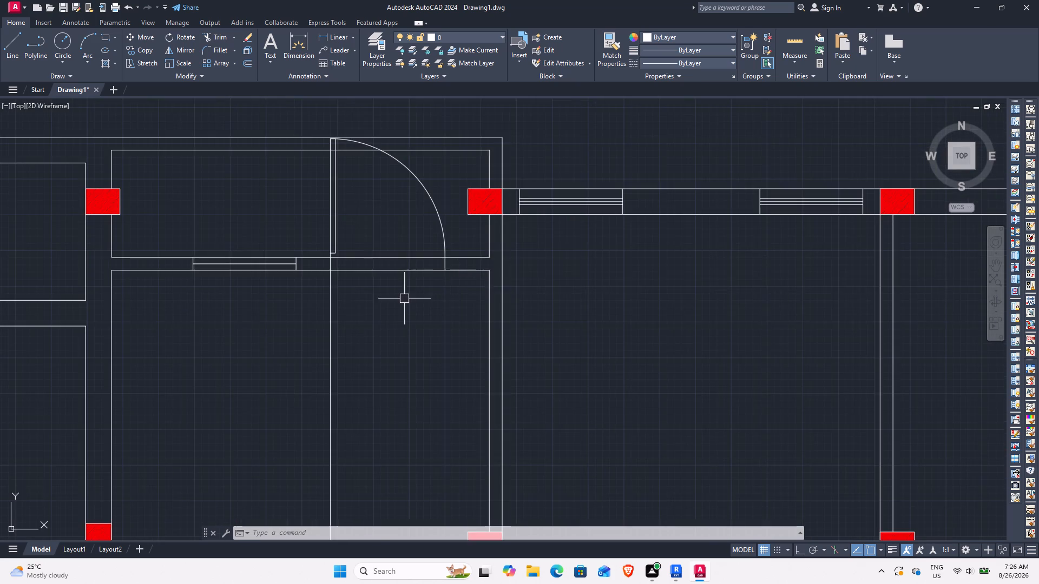
middle_click_drag(404, 298, 462, 367)
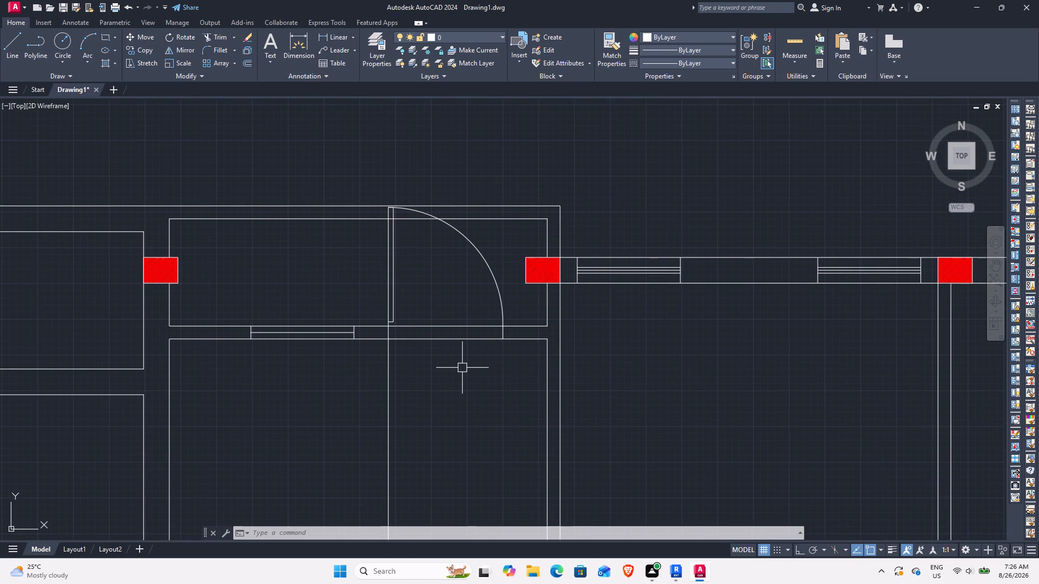
middle_click_drag(463, 340, 474, 376)
left_click(504, 308)
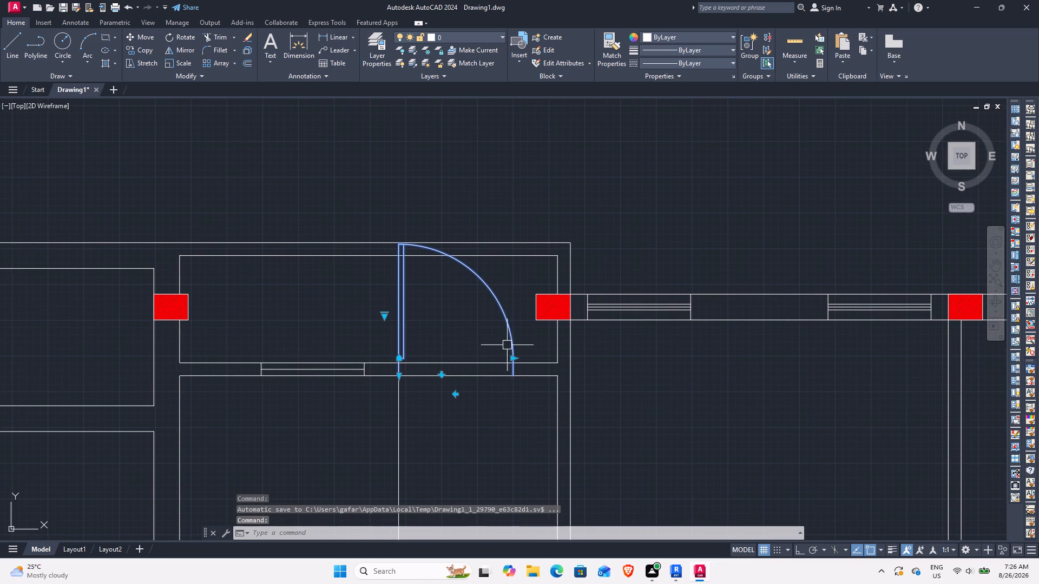
left_click(516, 356)
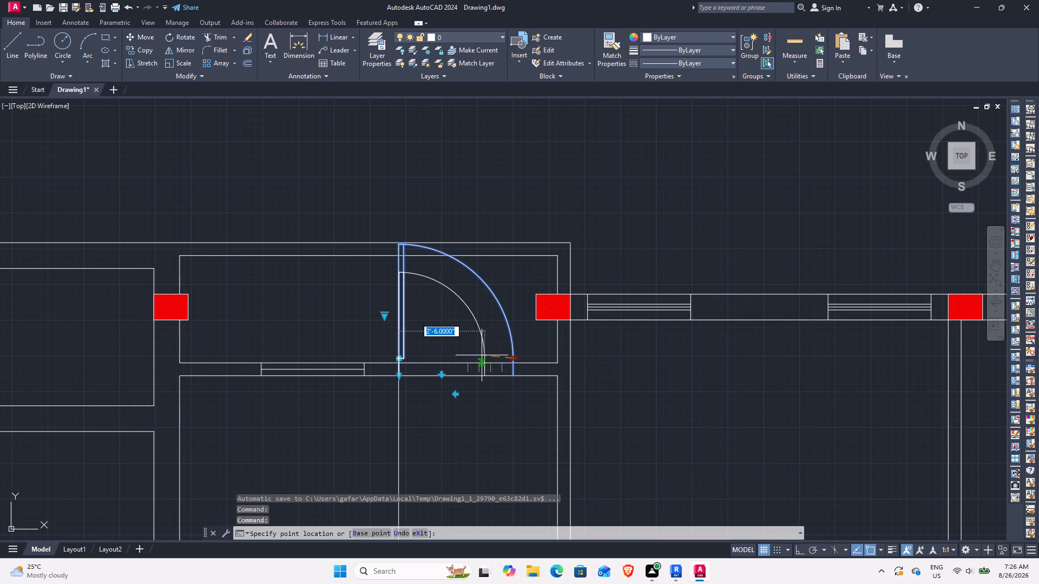
left_click(488, 355)
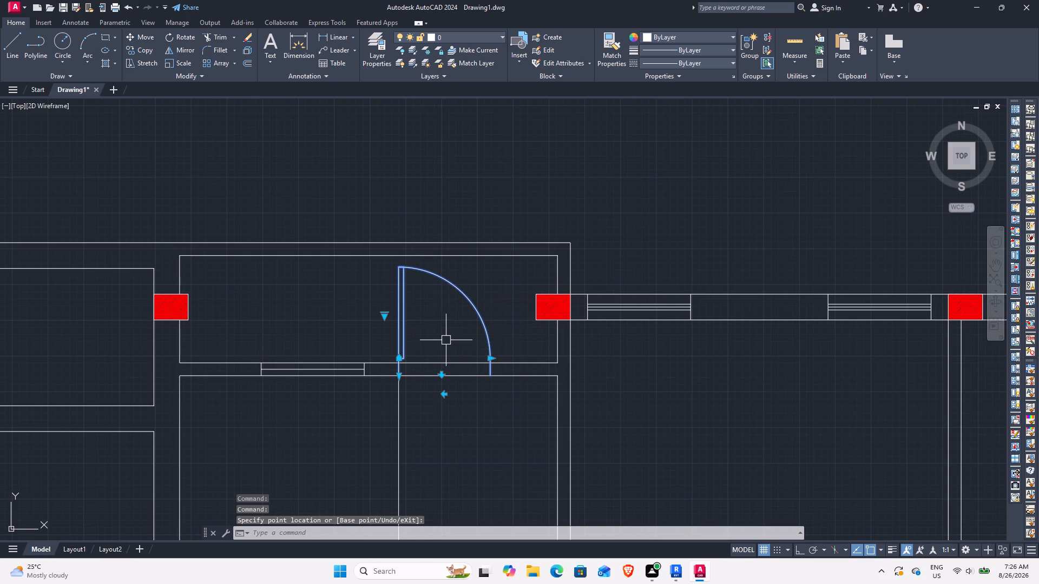
Trim both horizontal wall lines between the jambs of the narrowed upper door.
scroll(430, 341, "up", 2)
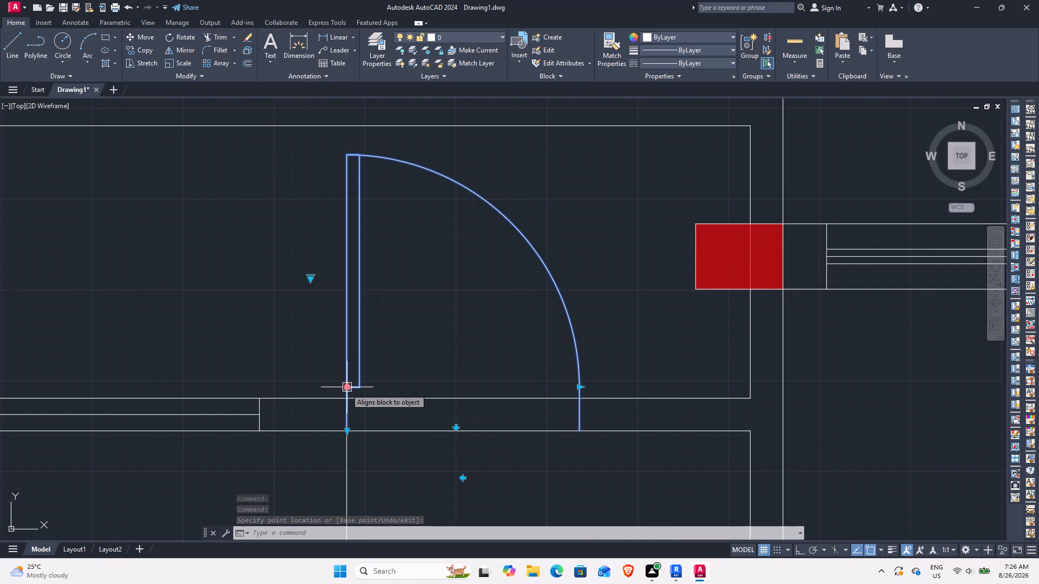
key("Escape")
type("TR")
key("space")
left_click(468, 480)
left_click(472, 363)
scroll(472, 363, "down", 2)
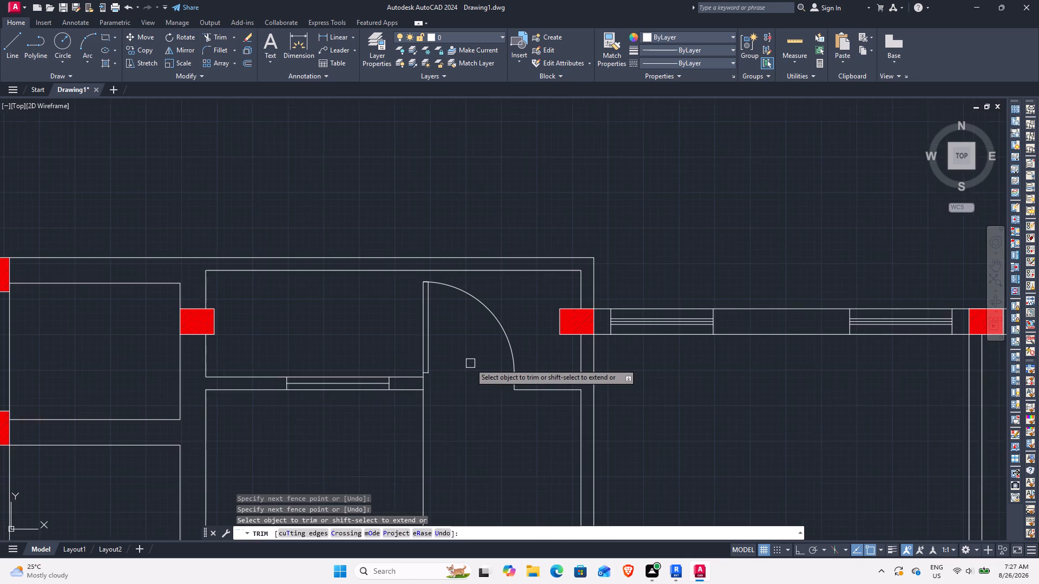
middle_click_drag(470, 347, 482, 319)
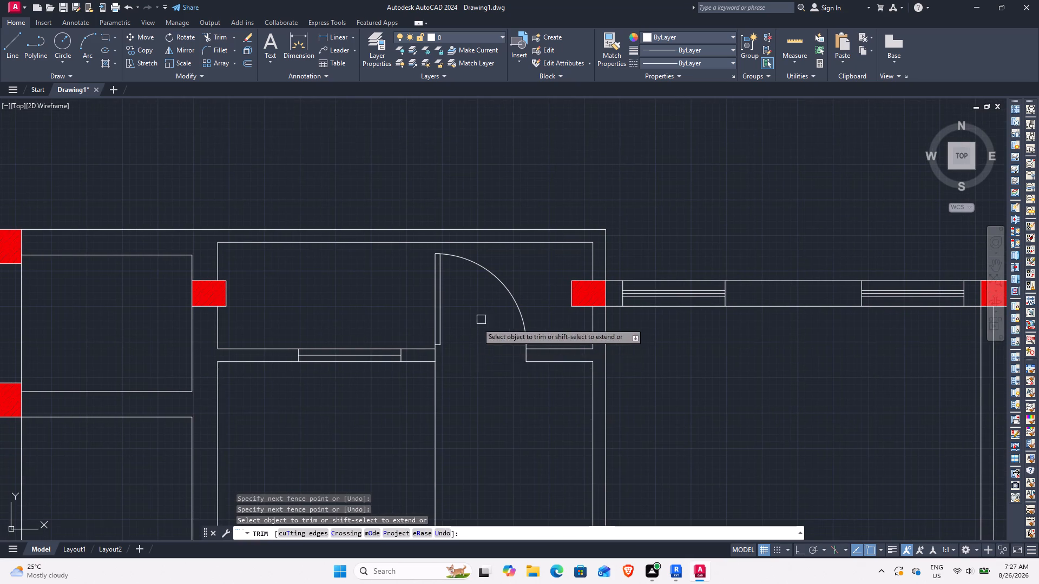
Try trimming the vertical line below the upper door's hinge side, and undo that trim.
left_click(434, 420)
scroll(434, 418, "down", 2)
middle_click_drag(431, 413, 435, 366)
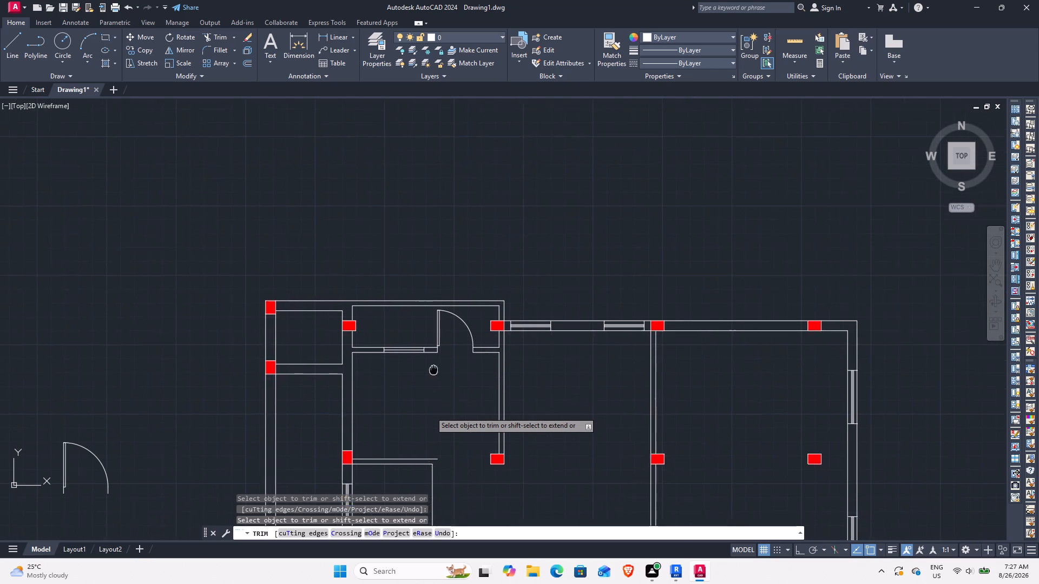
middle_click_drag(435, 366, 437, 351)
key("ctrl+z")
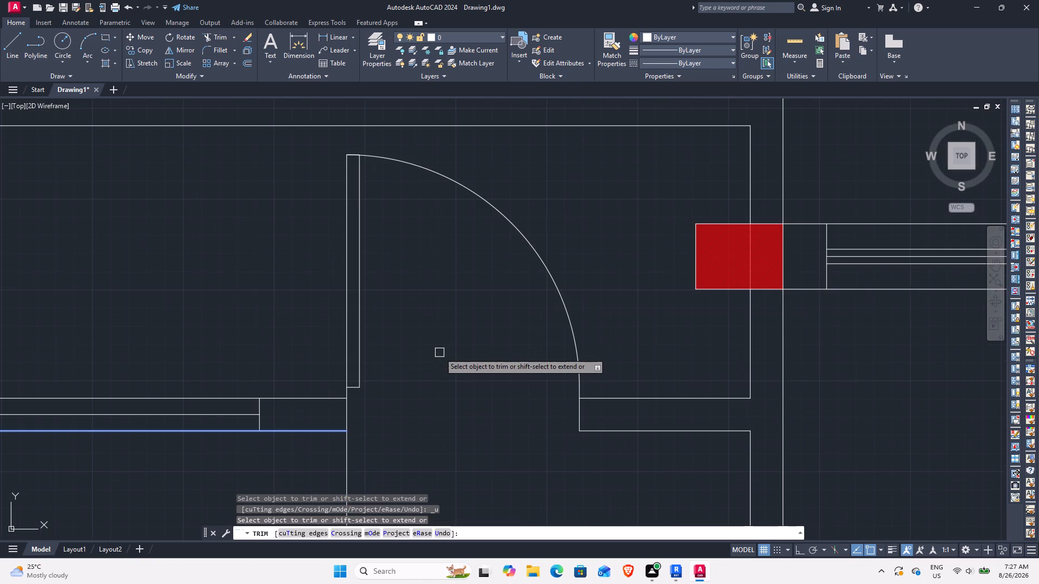
Trim away the vertical line between the upper door's hinge side and the small closet's top wall.
scroll(434, 357, "down", 3)
middle_click_drag(427, 388, 446, 282)
left_click(428, 322)
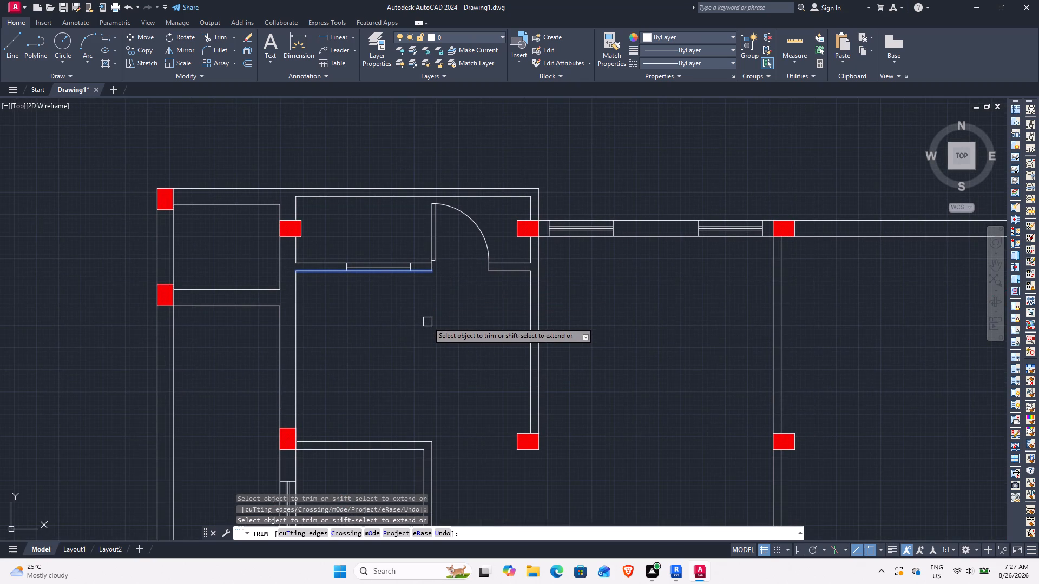
scroll(451, 321, "down", 2)
middle_click_drag(458, 318, 444, 326)
key("Escape")
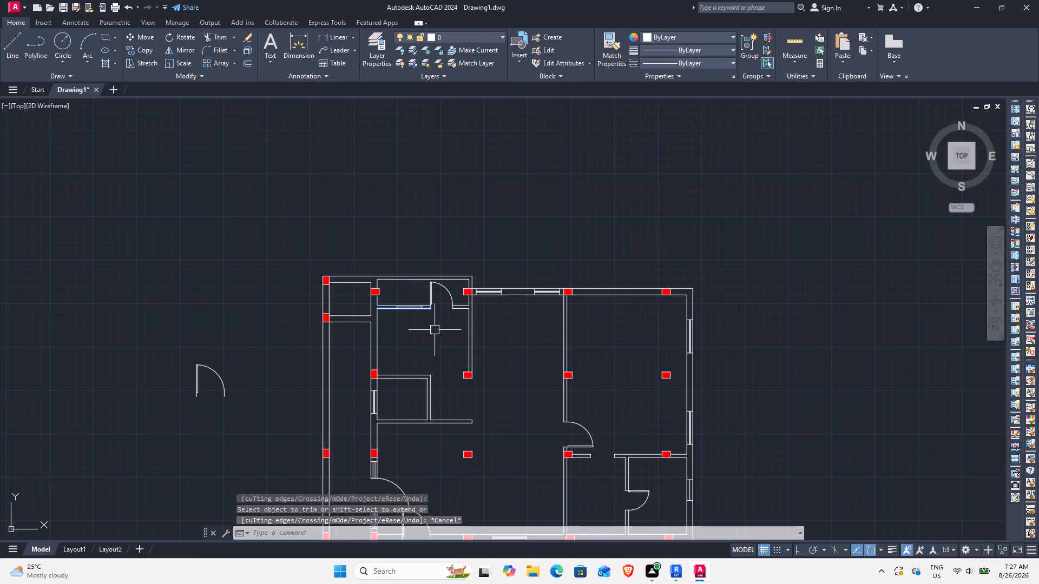
scroll(437, 284, "up", 2)
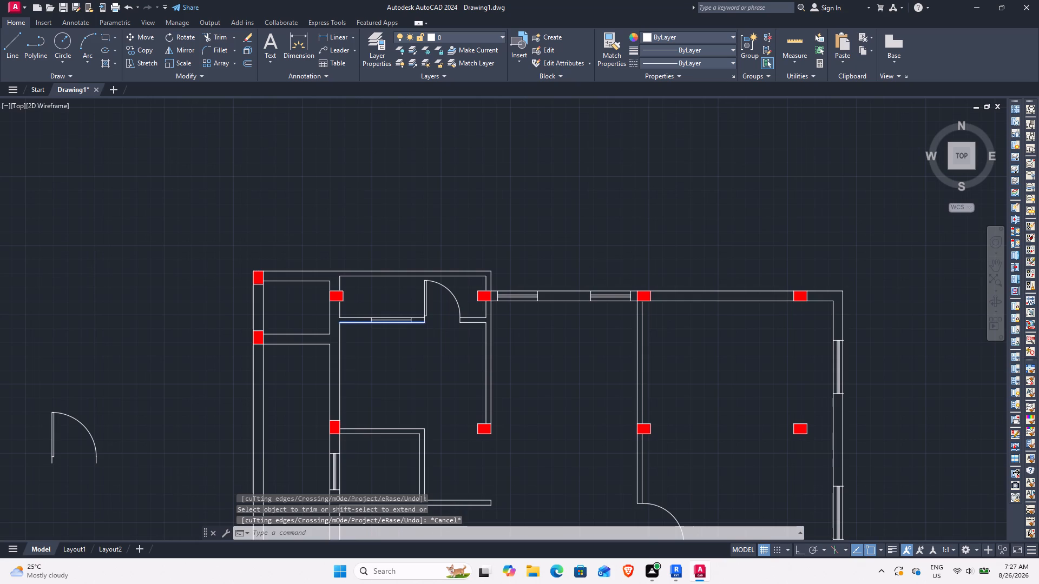
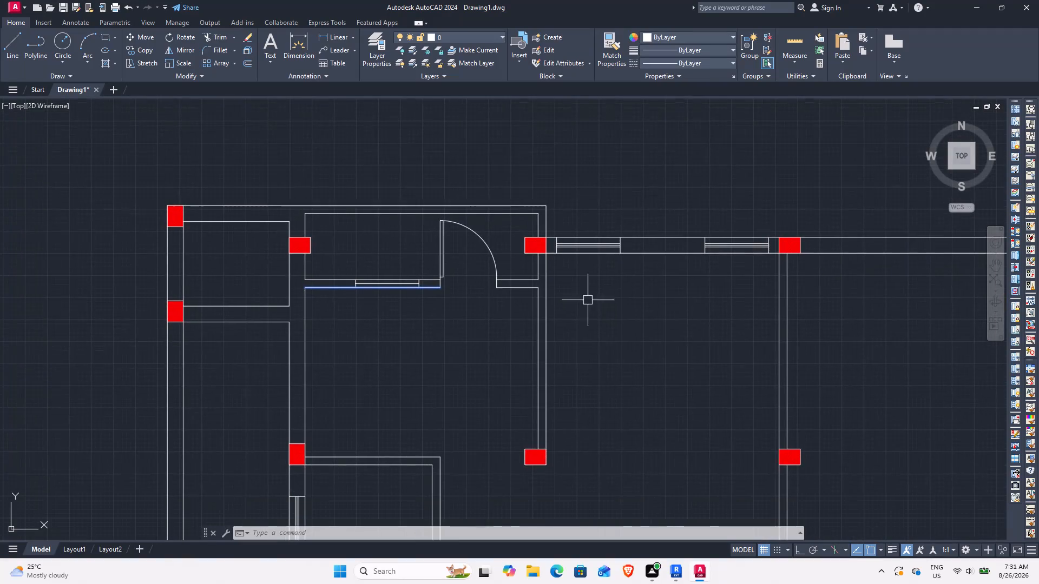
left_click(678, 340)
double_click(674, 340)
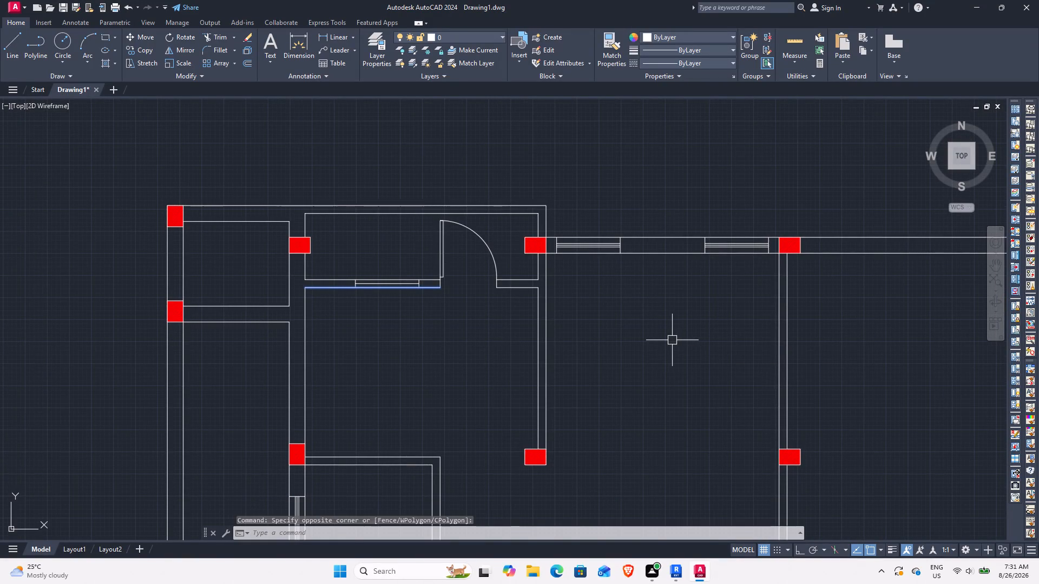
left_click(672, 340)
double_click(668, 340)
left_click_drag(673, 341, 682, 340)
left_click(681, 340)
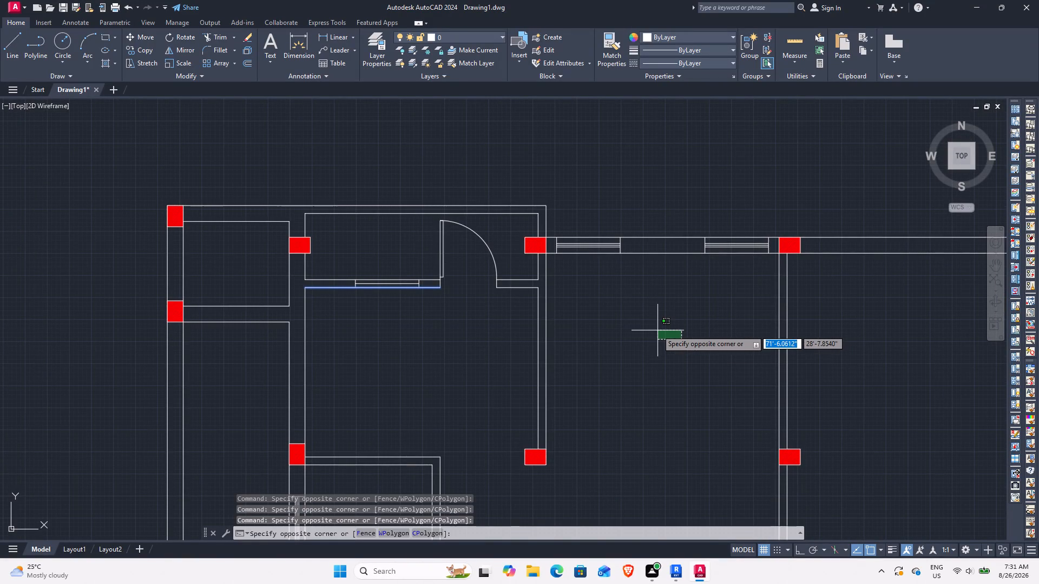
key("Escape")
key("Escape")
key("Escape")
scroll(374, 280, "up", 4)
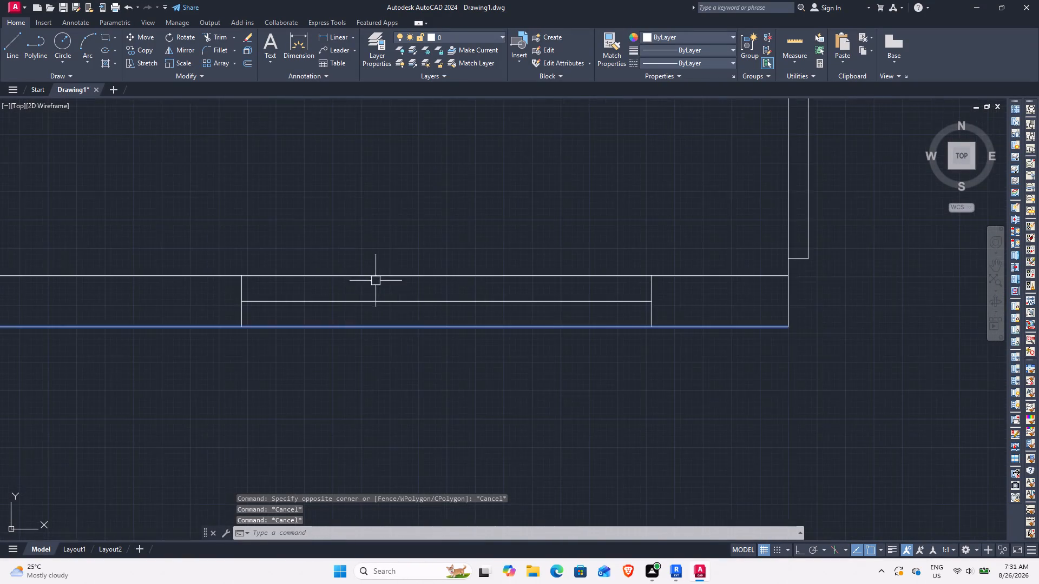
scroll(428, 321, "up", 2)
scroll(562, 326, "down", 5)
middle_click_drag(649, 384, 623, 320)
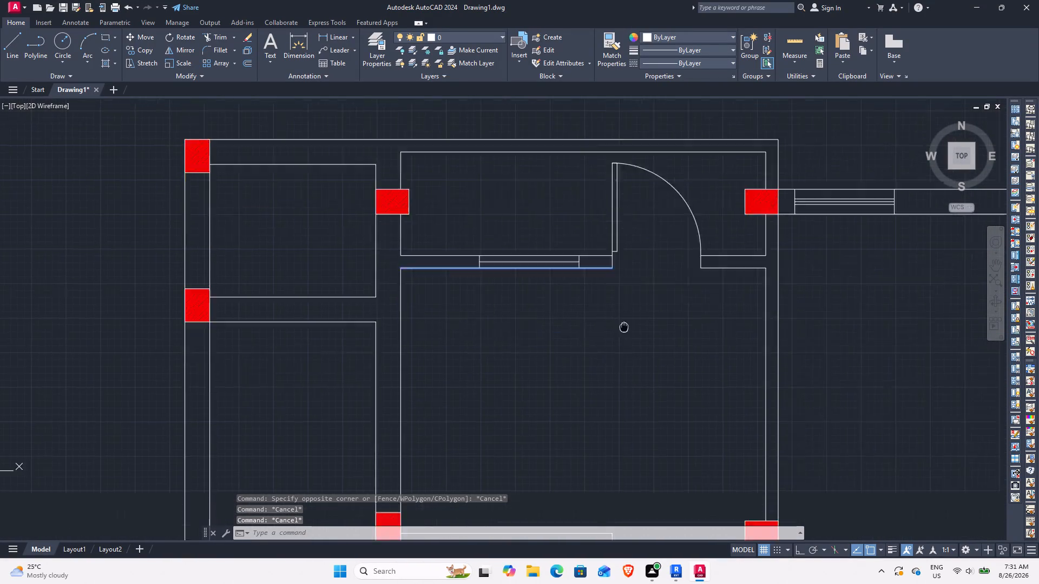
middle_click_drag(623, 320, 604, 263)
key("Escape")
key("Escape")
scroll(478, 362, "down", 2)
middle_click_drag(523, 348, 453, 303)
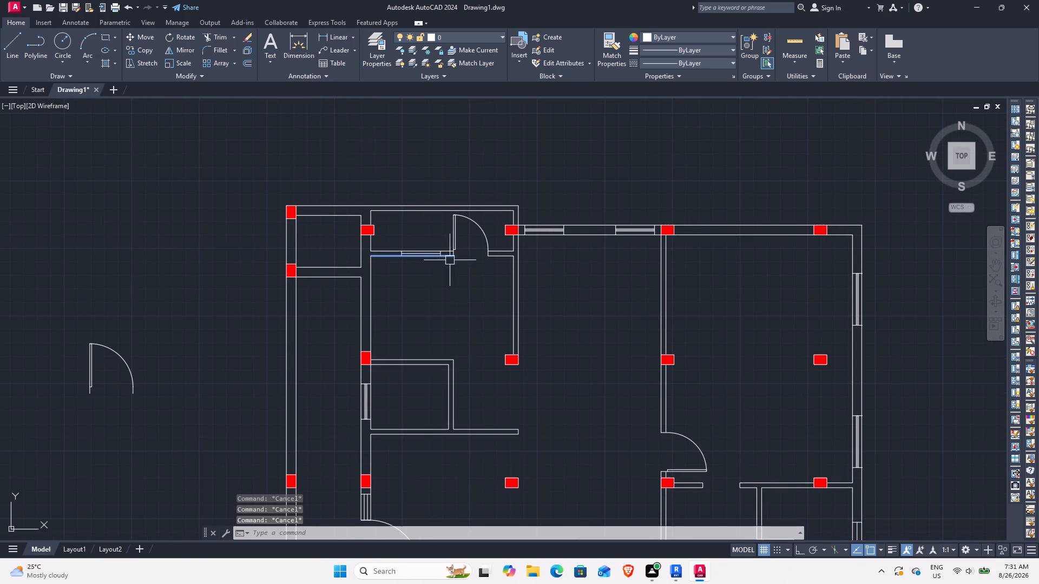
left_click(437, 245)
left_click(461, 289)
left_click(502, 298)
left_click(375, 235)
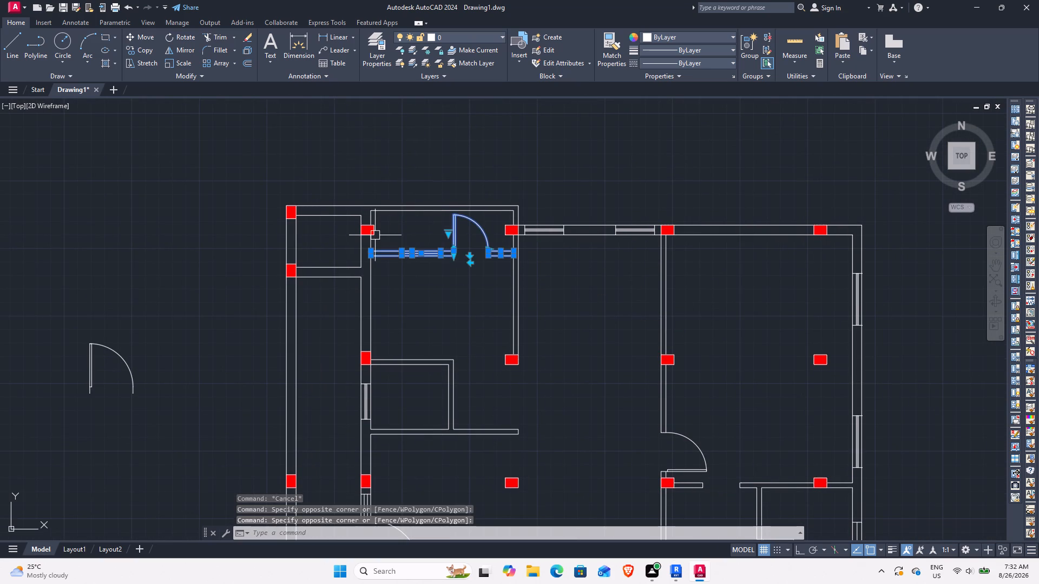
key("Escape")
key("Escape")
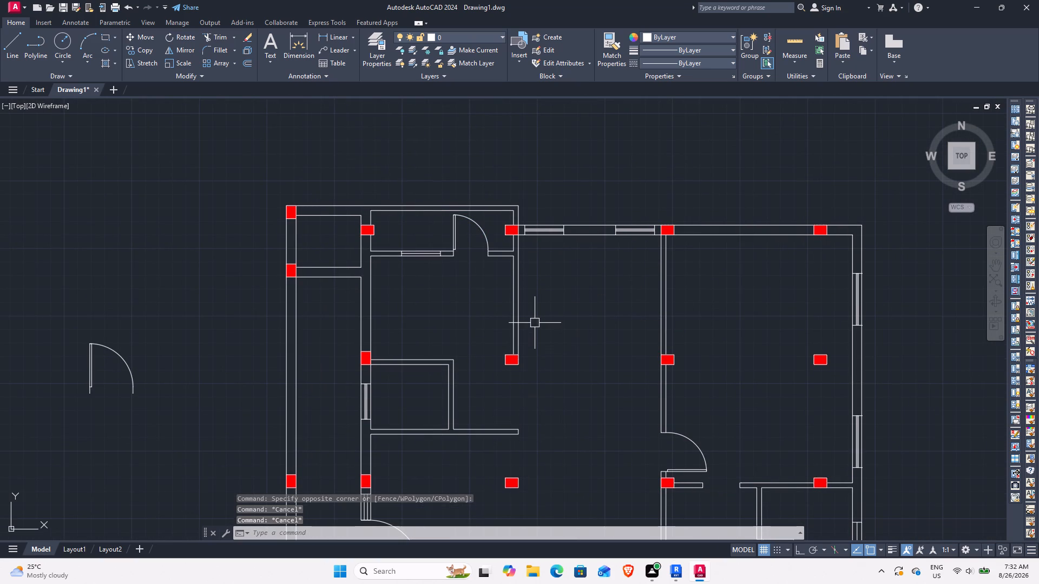
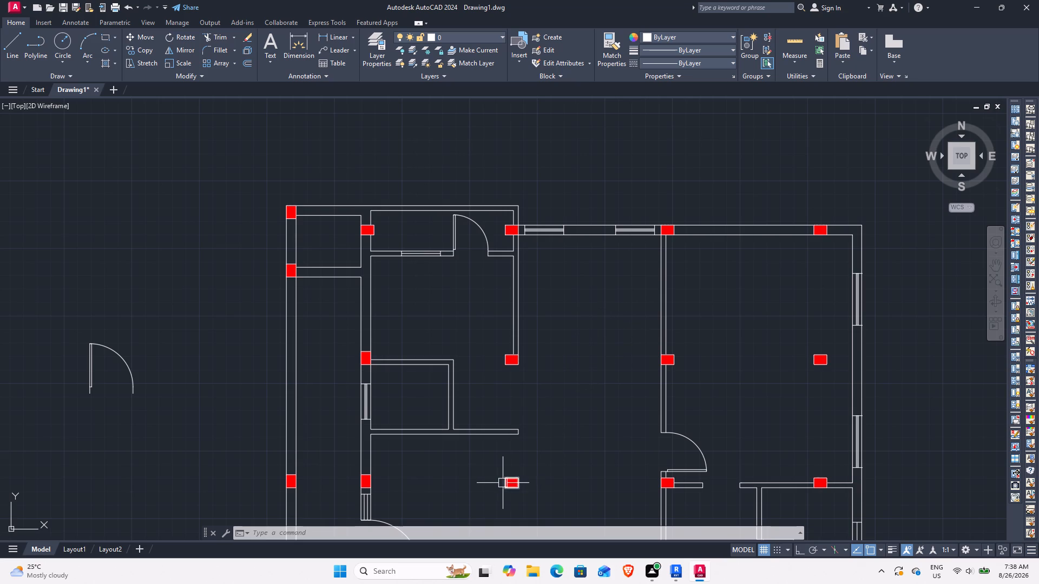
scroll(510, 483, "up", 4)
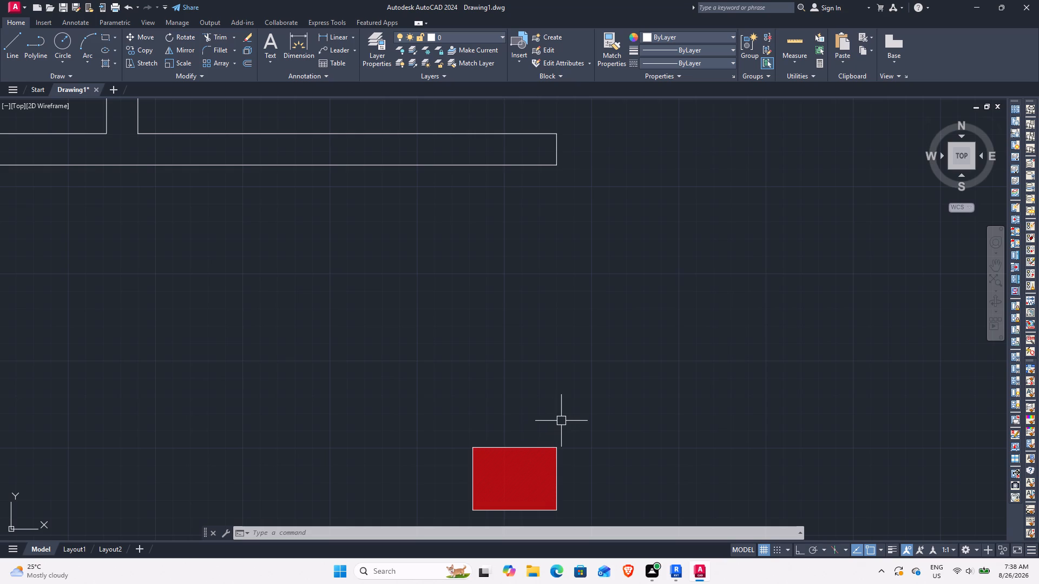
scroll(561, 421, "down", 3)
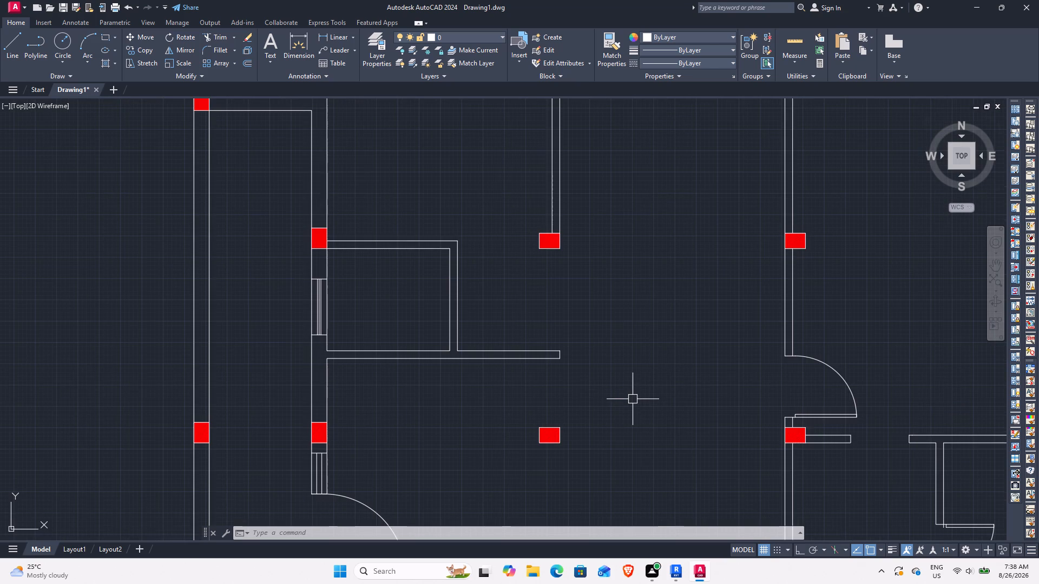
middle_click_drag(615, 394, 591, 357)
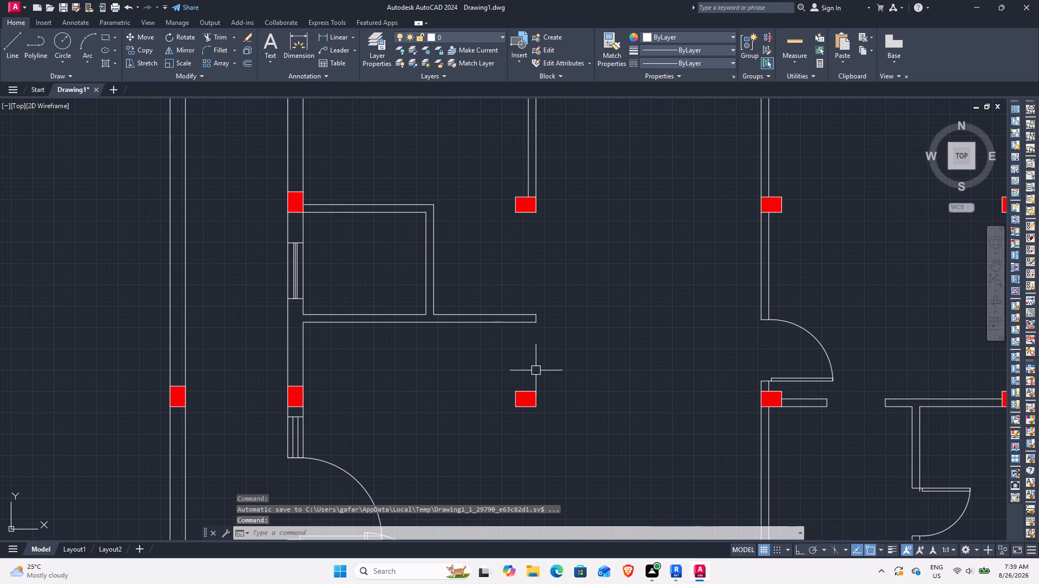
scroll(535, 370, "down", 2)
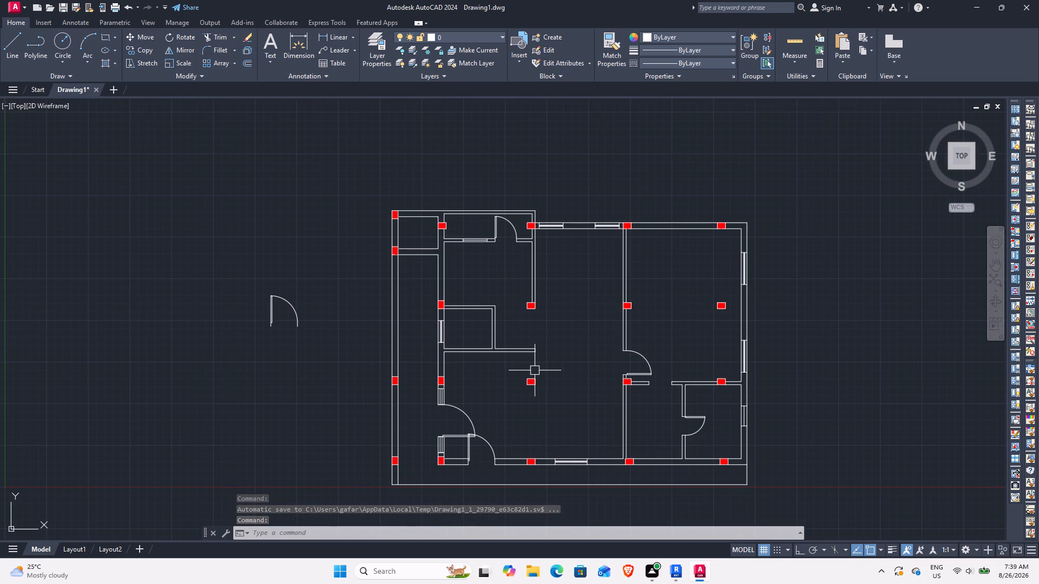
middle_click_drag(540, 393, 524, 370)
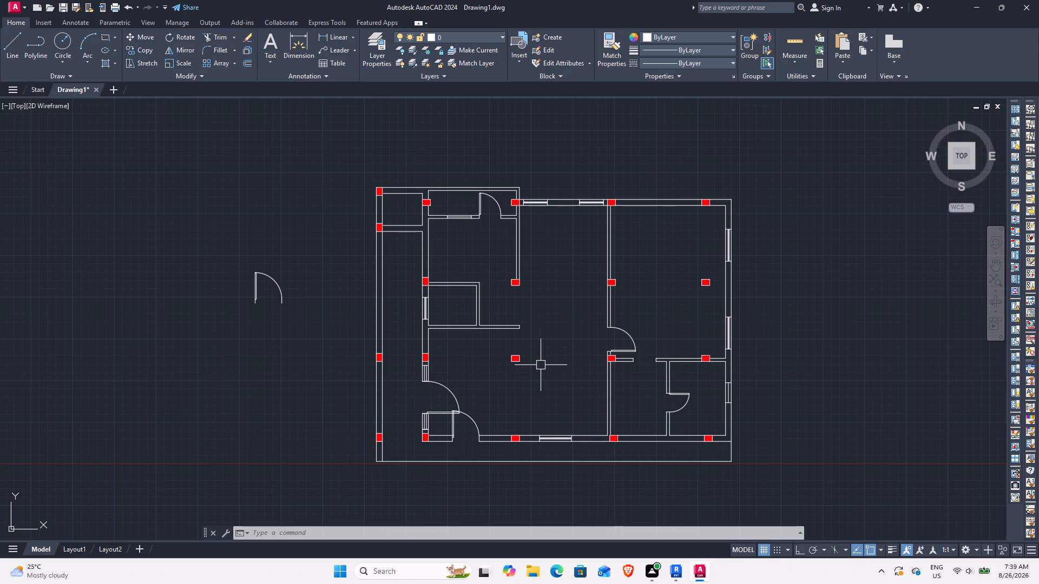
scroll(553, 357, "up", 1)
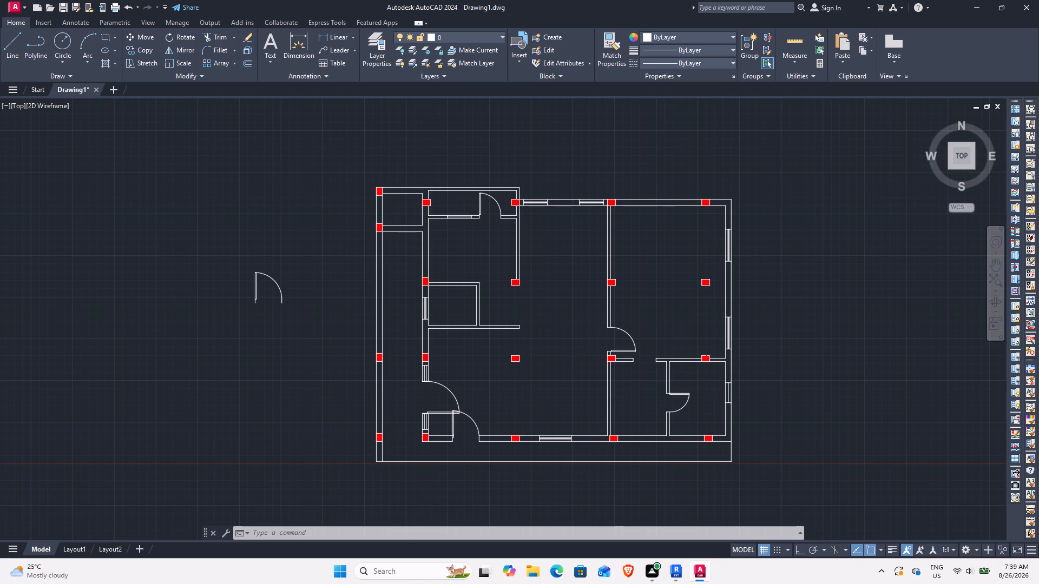
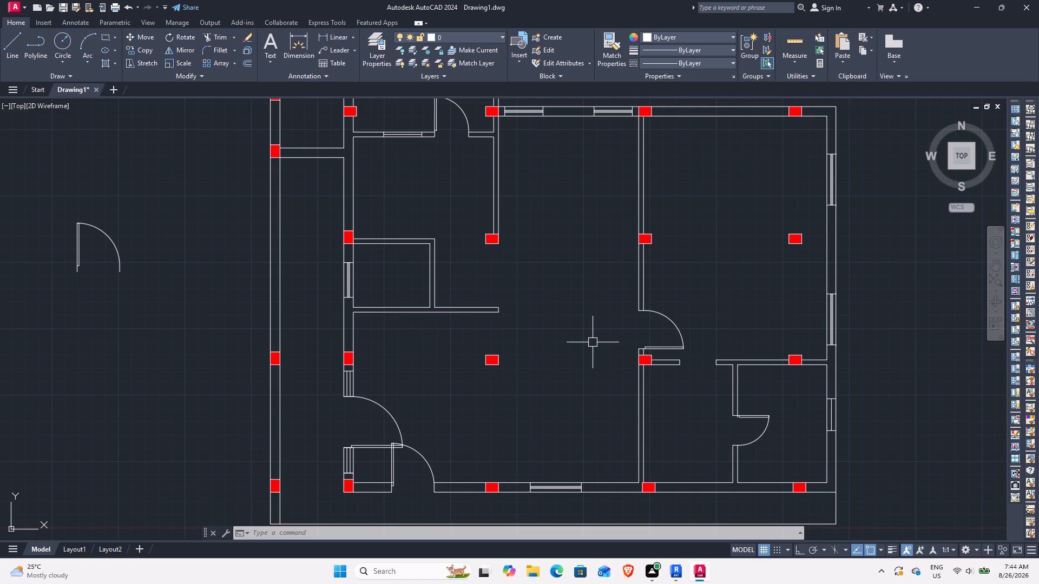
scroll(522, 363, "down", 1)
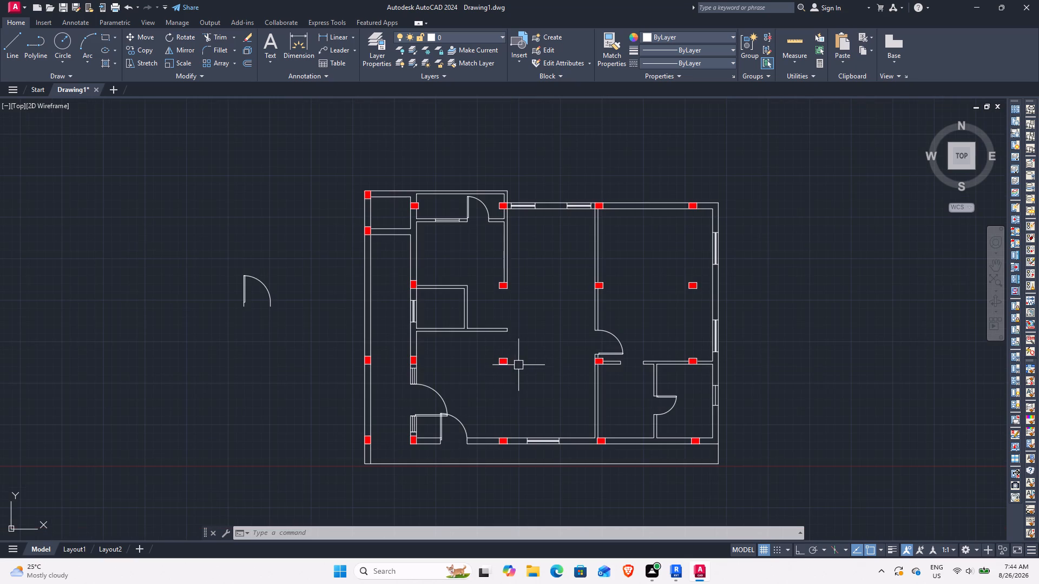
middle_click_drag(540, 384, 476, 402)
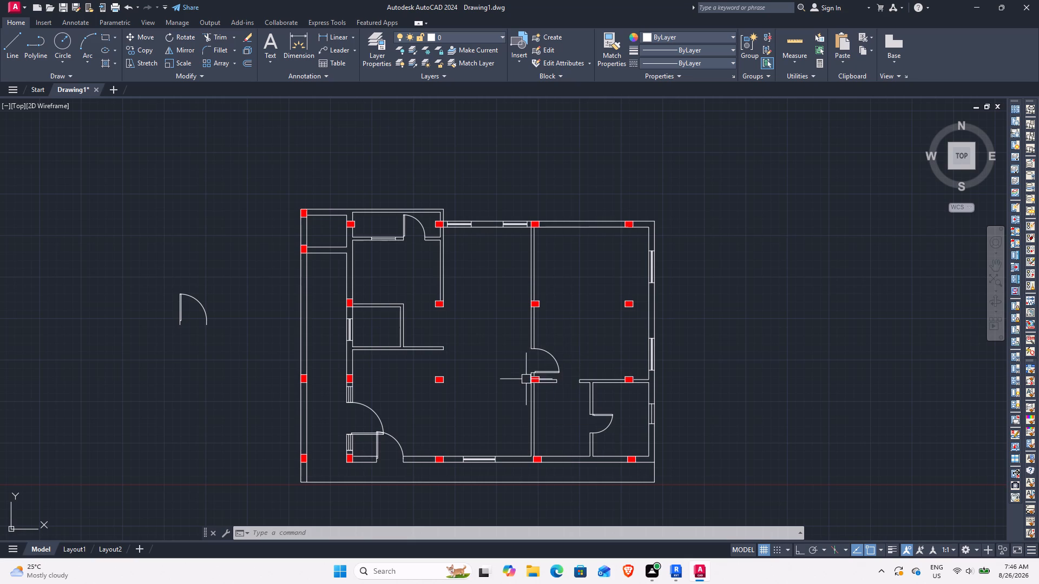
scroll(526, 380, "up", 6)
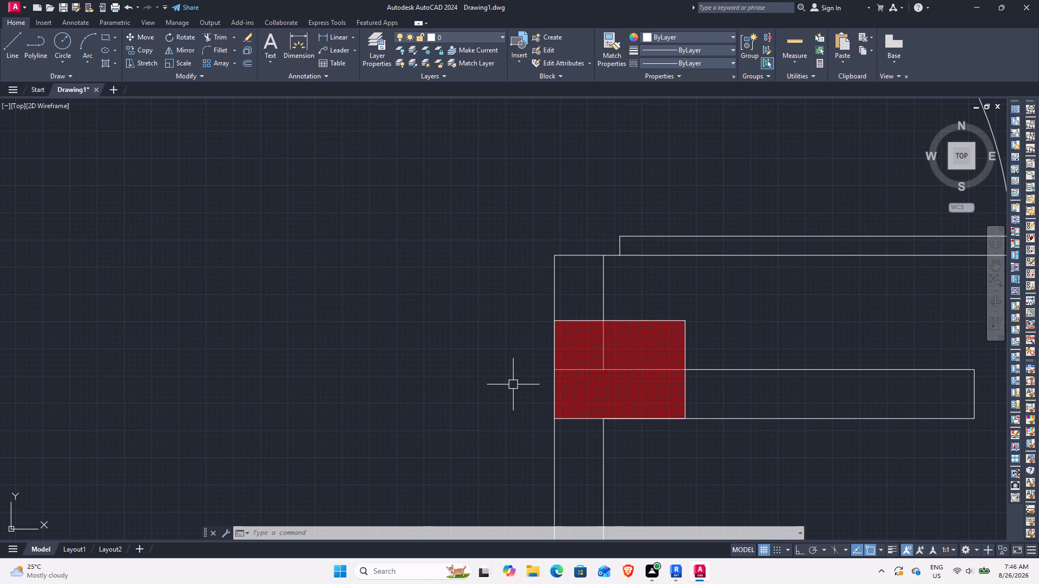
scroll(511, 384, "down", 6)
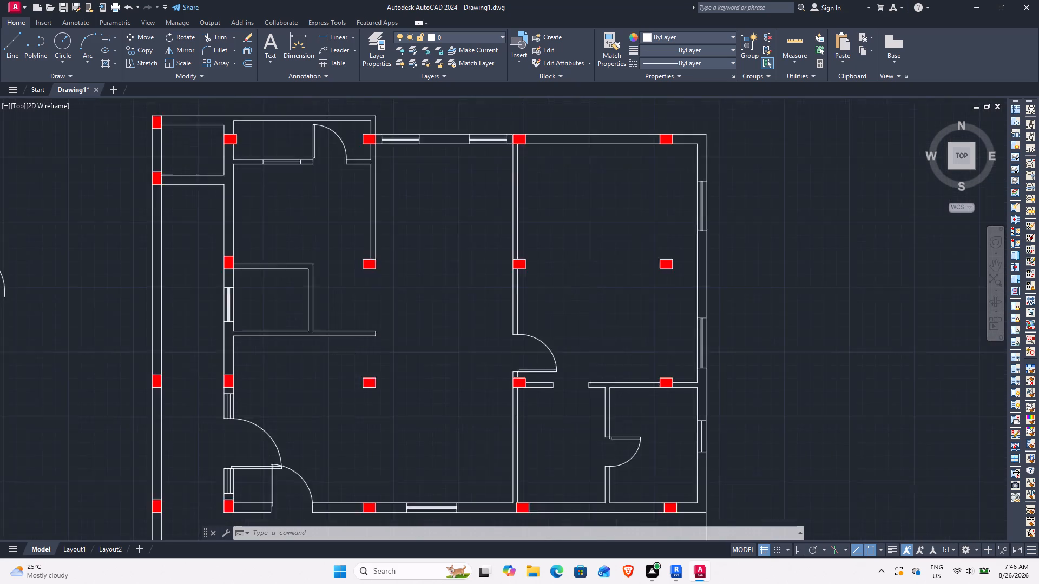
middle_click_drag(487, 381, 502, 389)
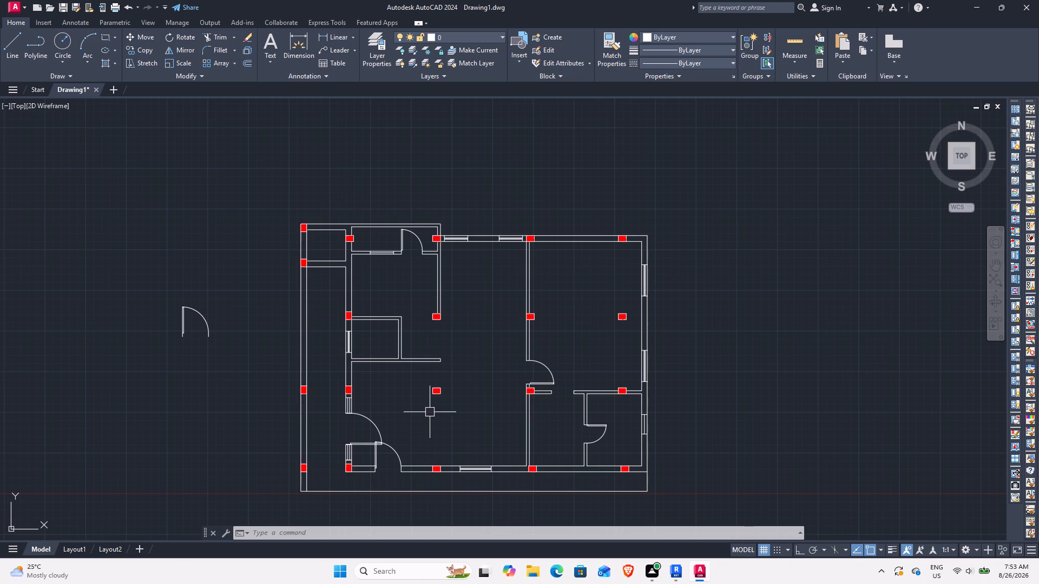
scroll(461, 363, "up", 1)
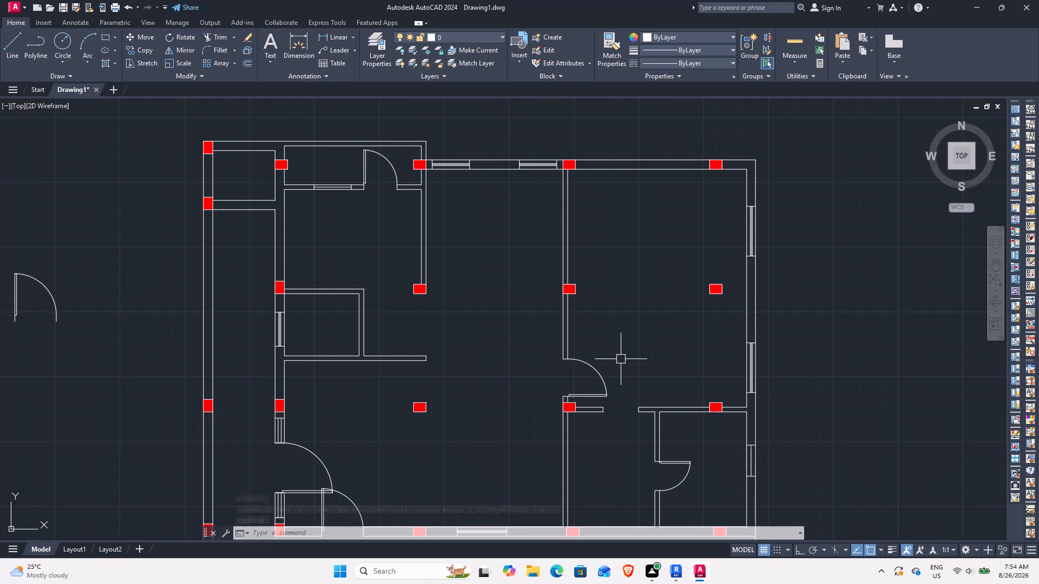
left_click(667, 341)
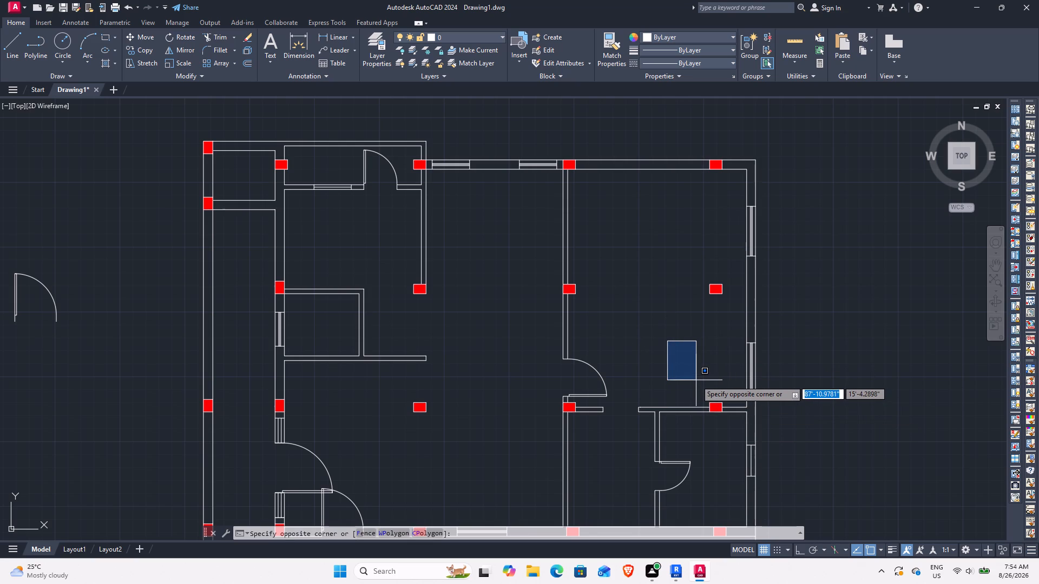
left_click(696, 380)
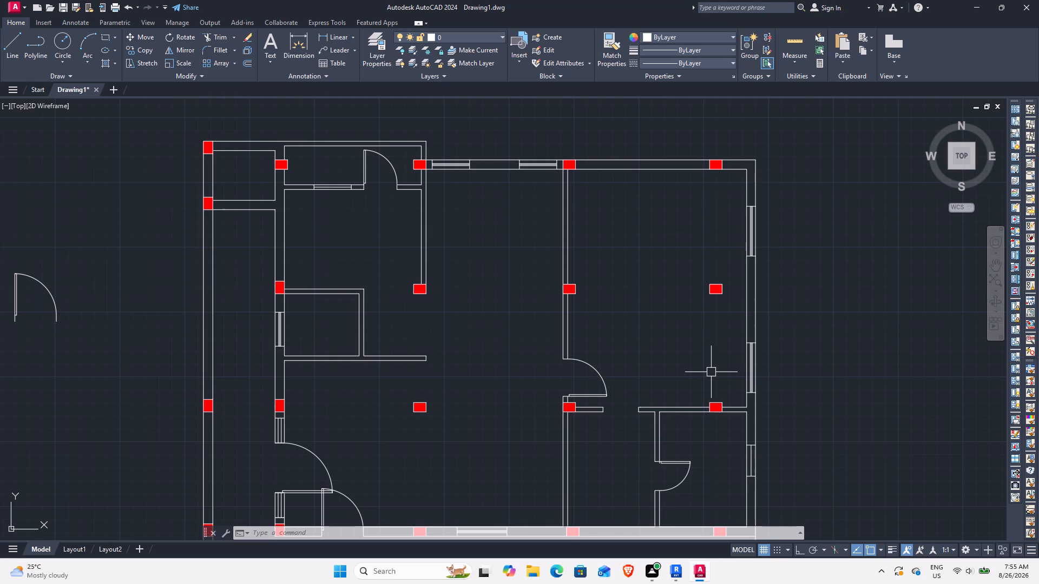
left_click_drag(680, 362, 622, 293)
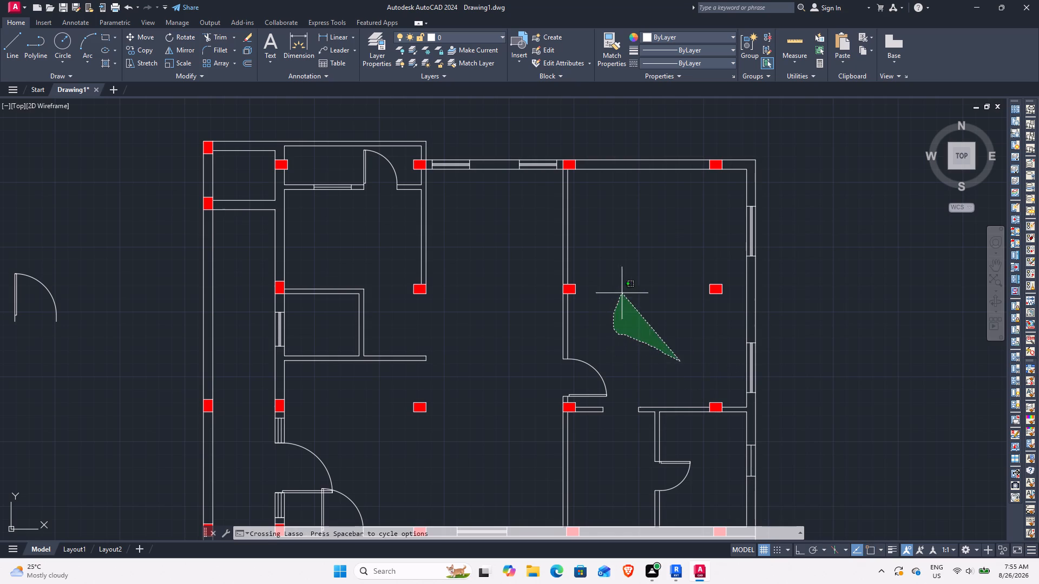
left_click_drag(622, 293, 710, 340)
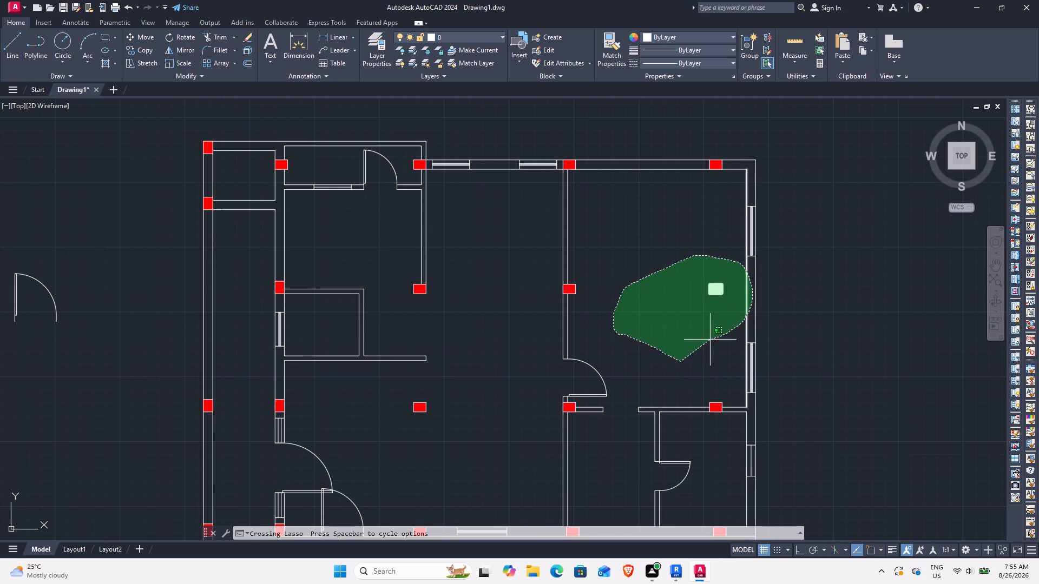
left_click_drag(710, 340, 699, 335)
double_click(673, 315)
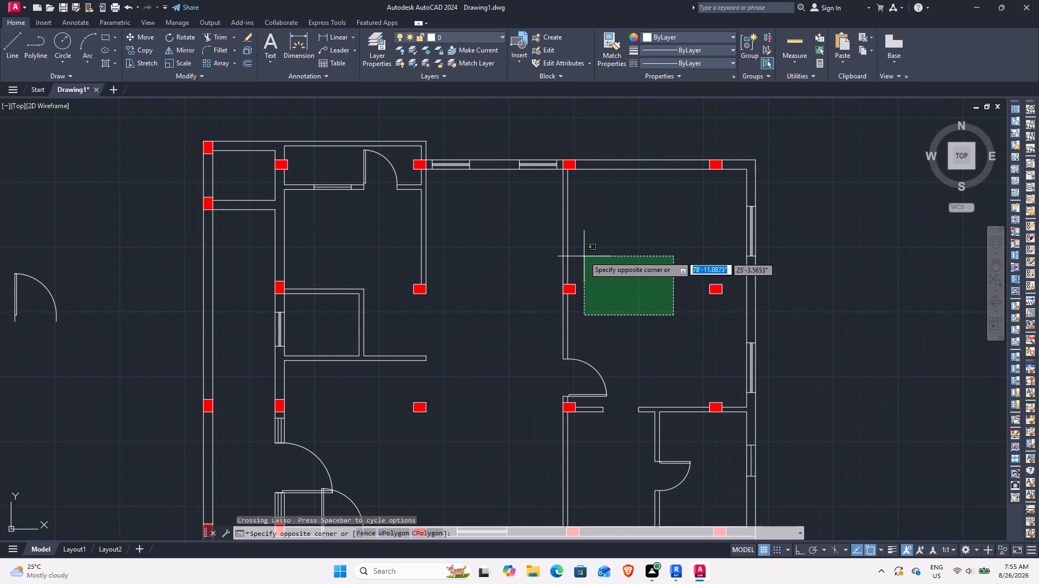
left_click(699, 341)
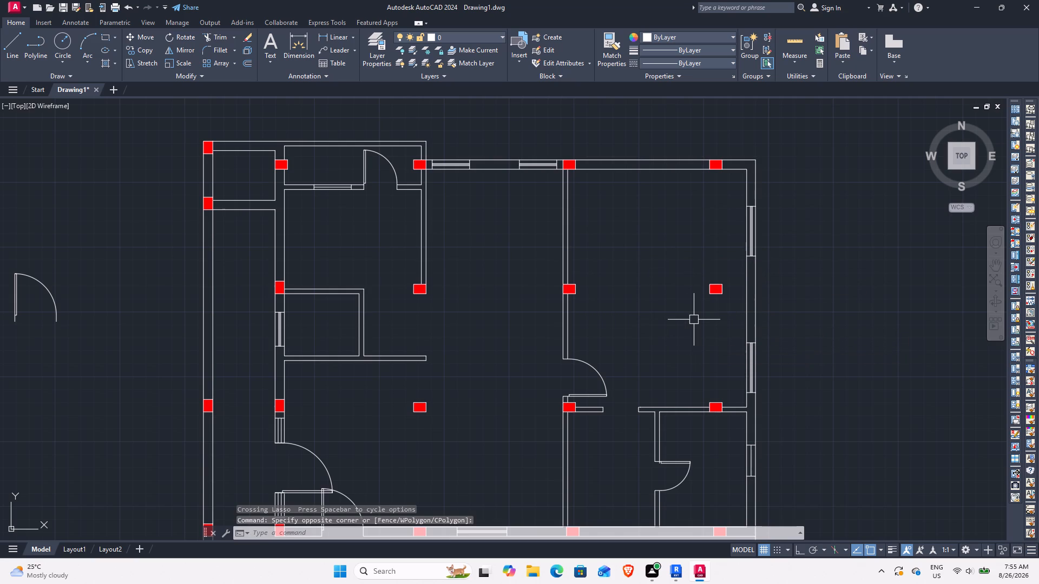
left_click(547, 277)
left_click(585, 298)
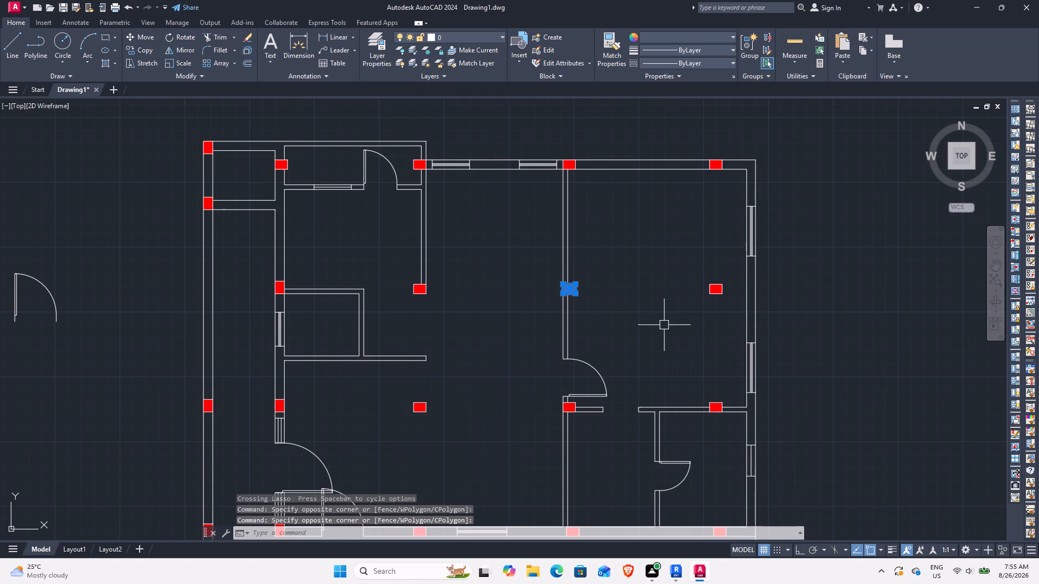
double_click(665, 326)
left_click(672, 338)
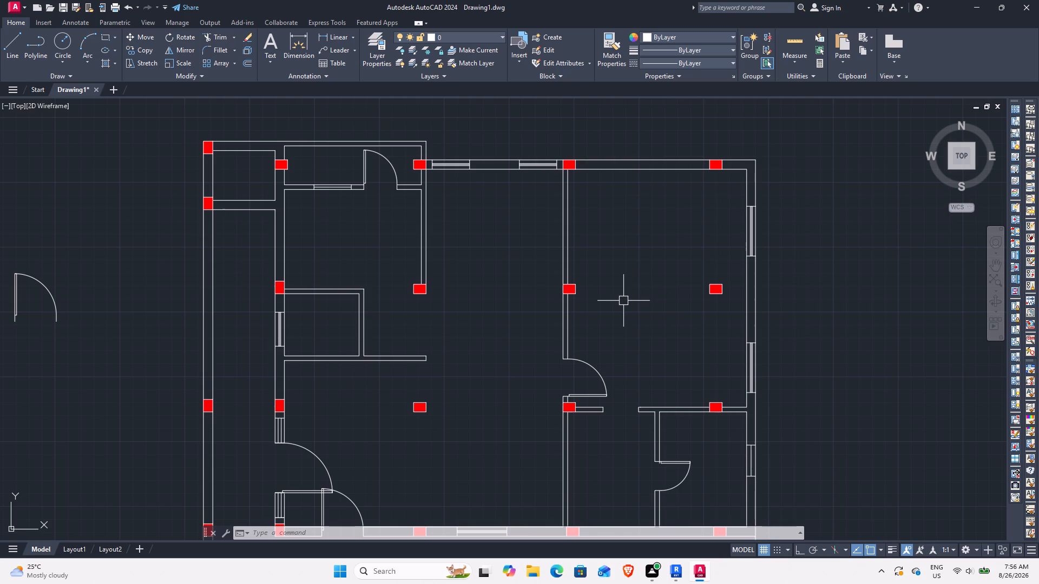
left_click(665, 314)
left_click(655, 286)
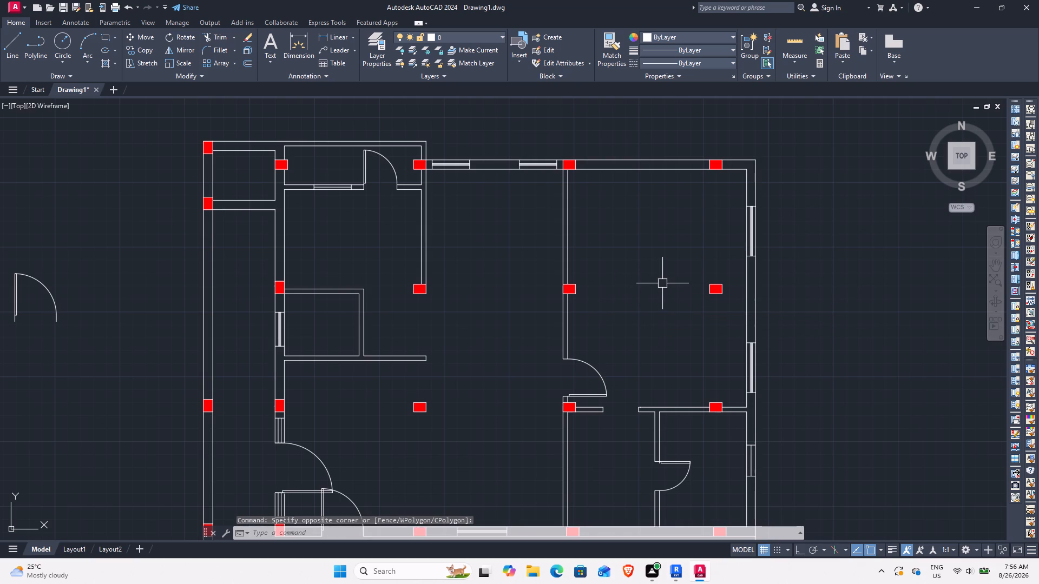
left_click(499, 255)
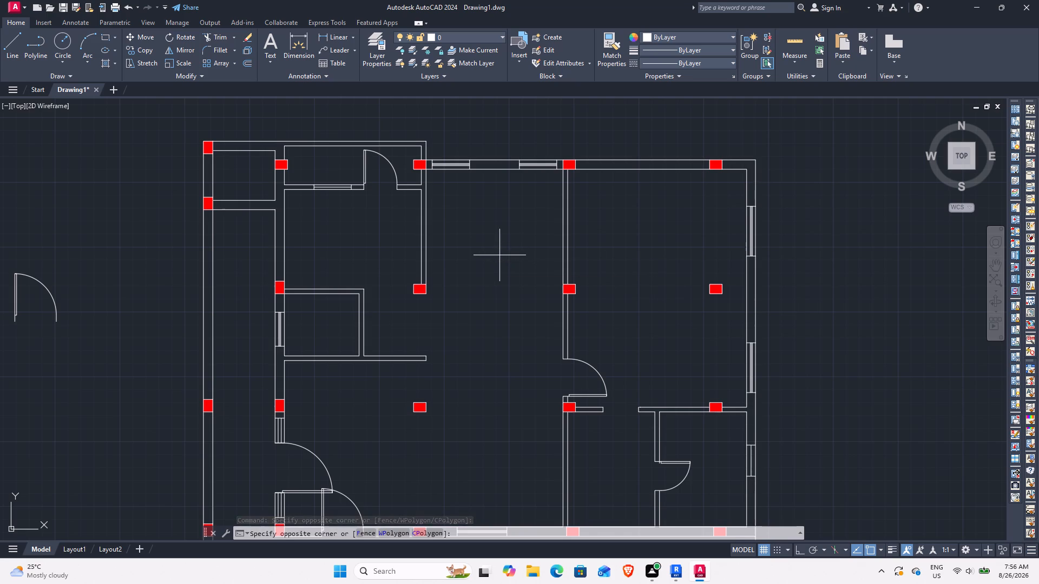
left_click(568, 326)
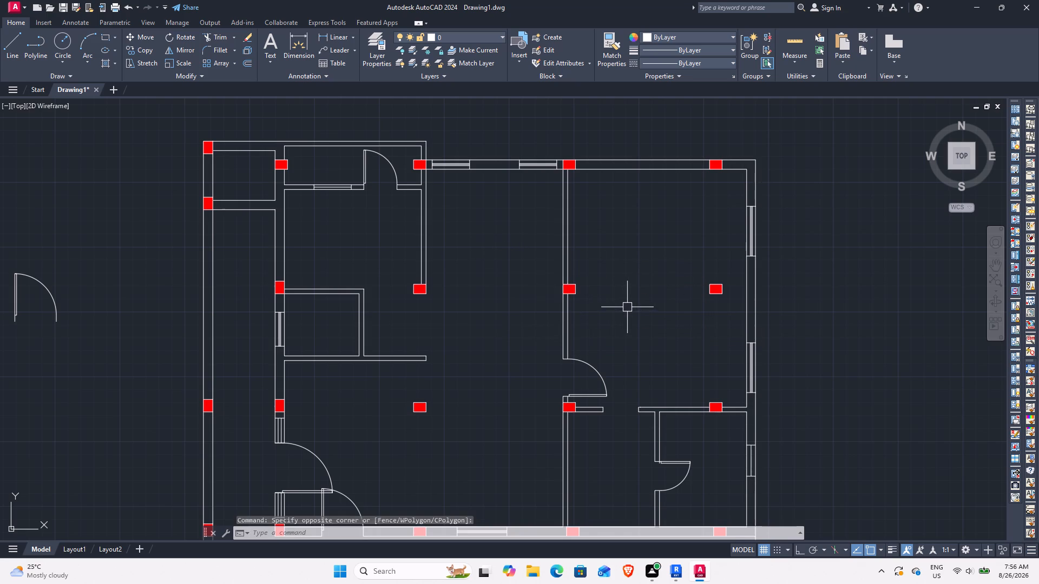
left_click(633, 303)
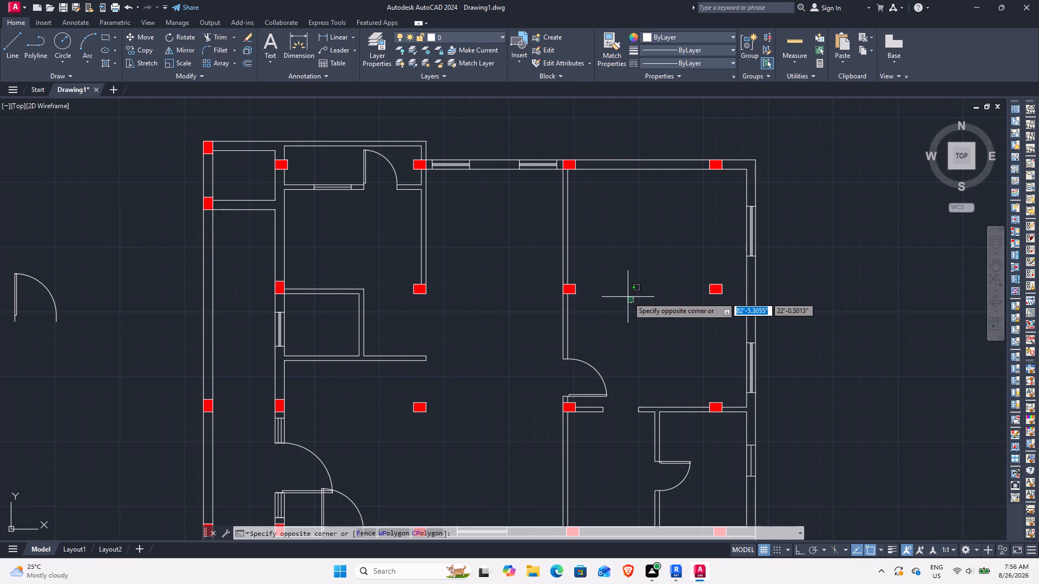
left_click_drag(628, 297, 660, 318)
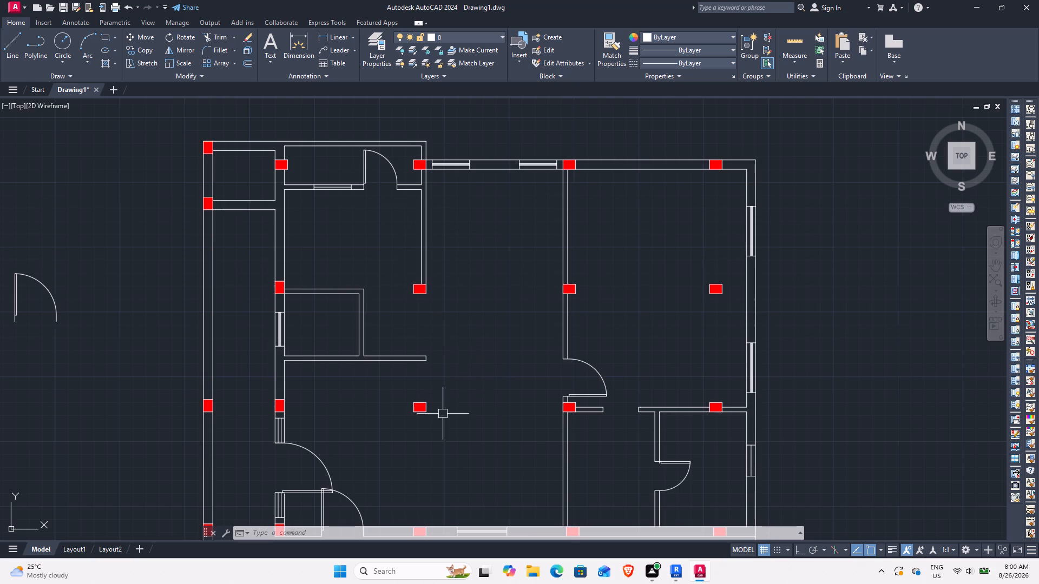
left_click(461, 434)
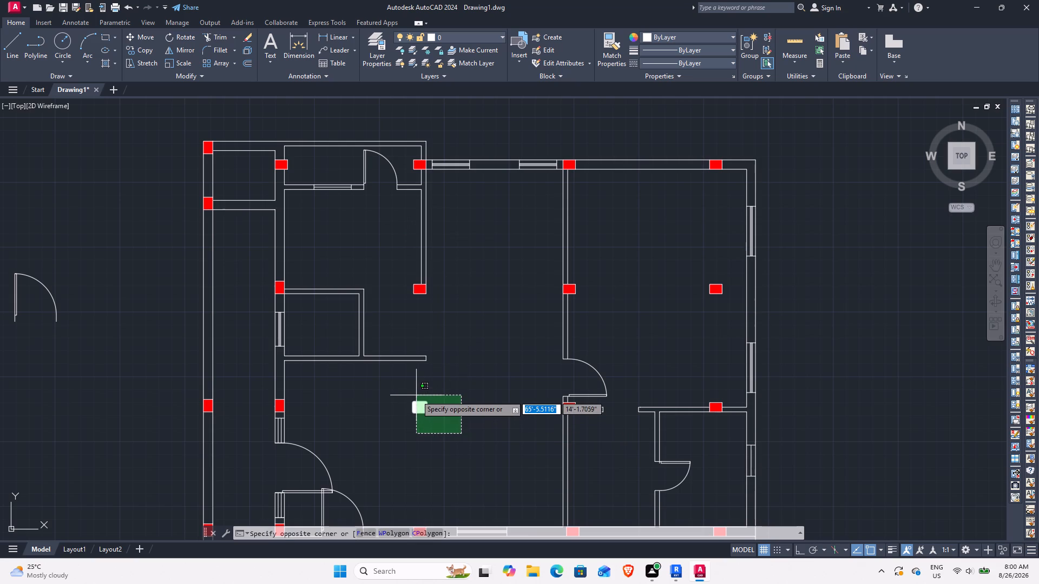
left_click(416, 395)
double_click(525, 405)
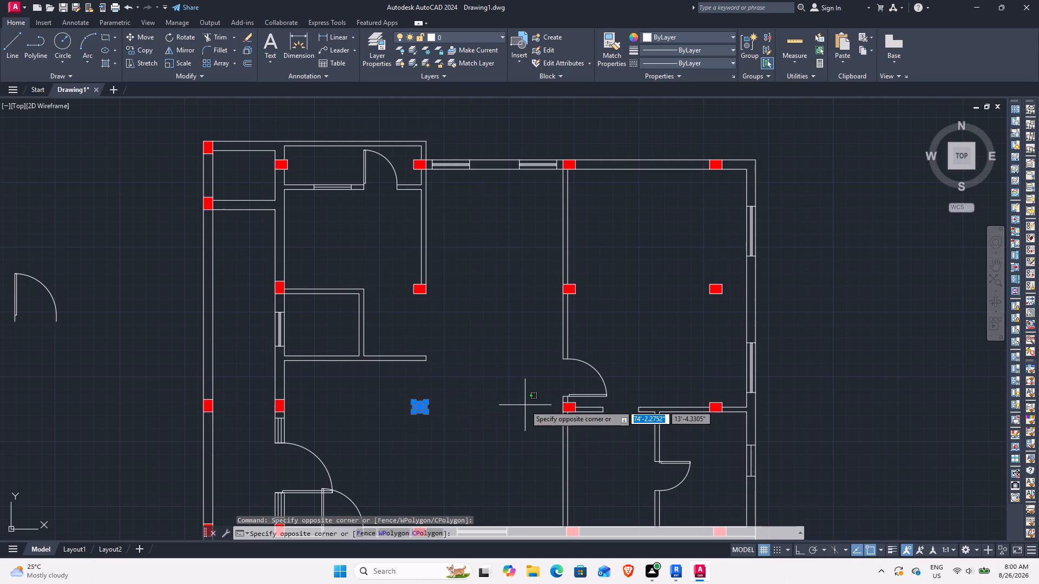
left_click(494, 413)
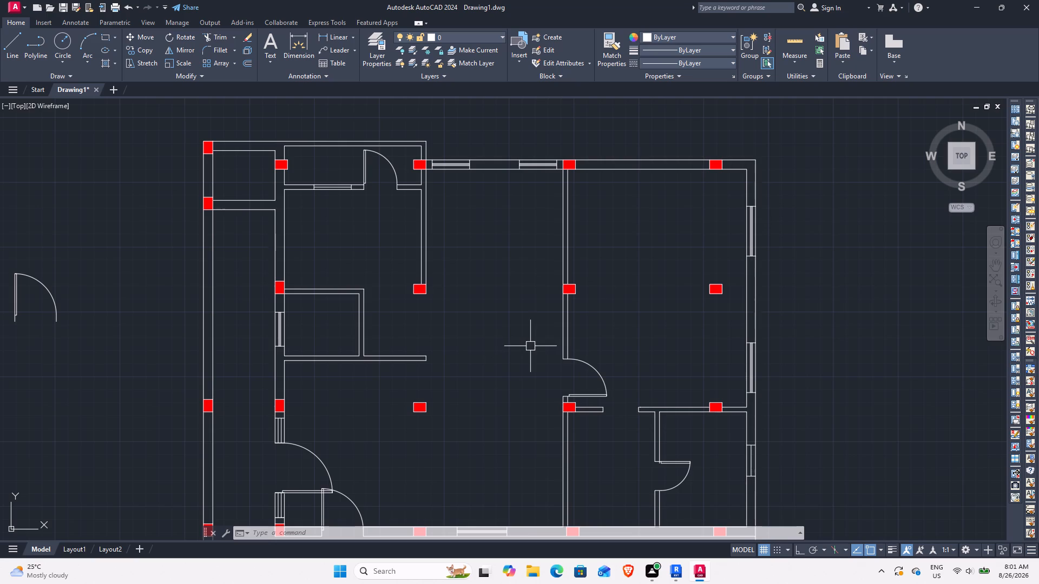
Erase the stray door block lying outside the floor plan, west of the outer wall.
middle_click_drag(556, 404, 543, 306)
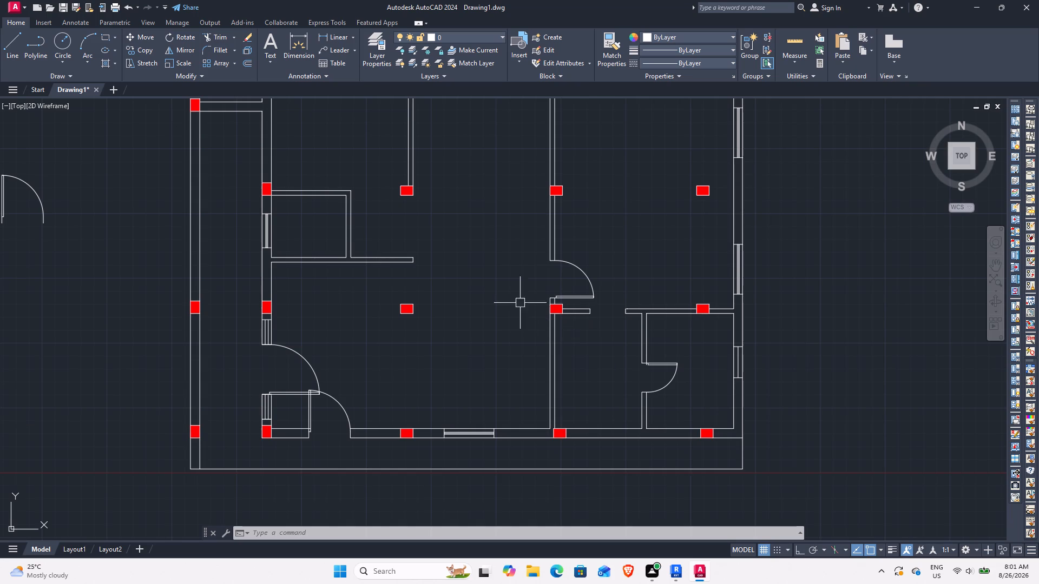
middle_click_drag(504, 308, 508, 338)
scroll(501, 332, "down", 1)
middle_click_drag(486, 317, 489, 334)
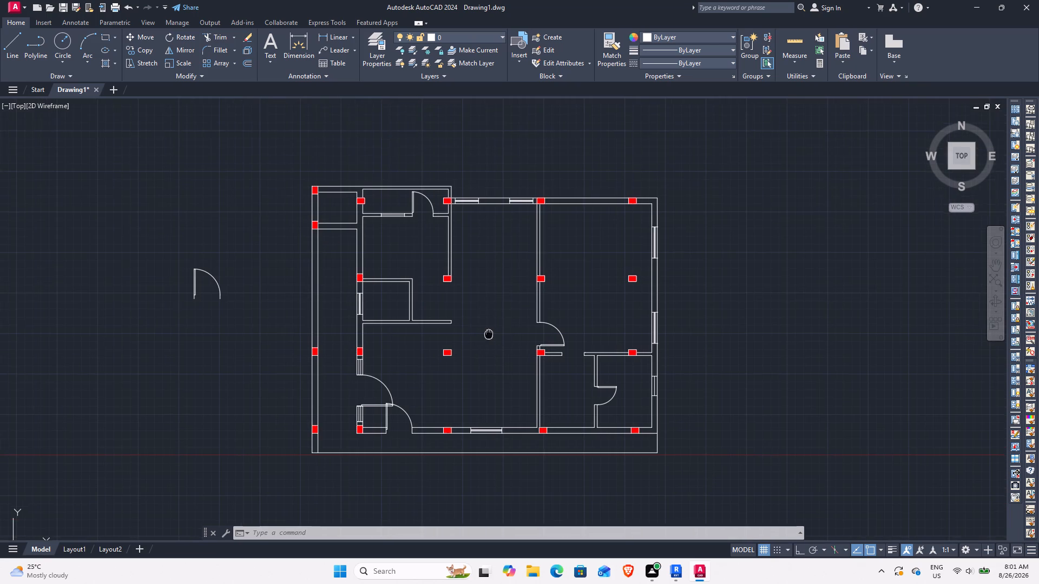
middle_click_drag(489, 334, 479, 321)
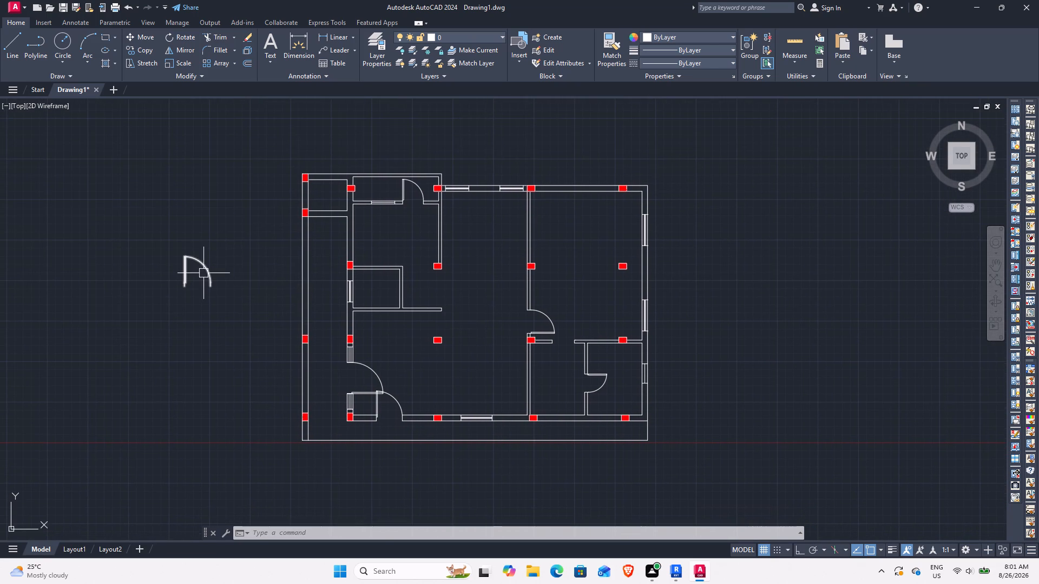
left_click(203, 273)
right_click(203, 273)
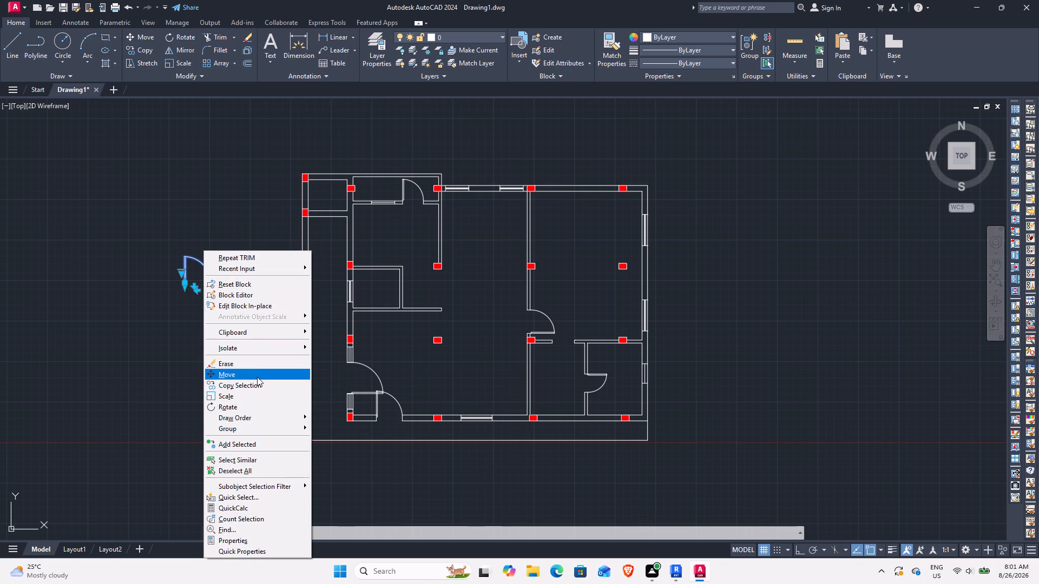
left_click(255, 366)
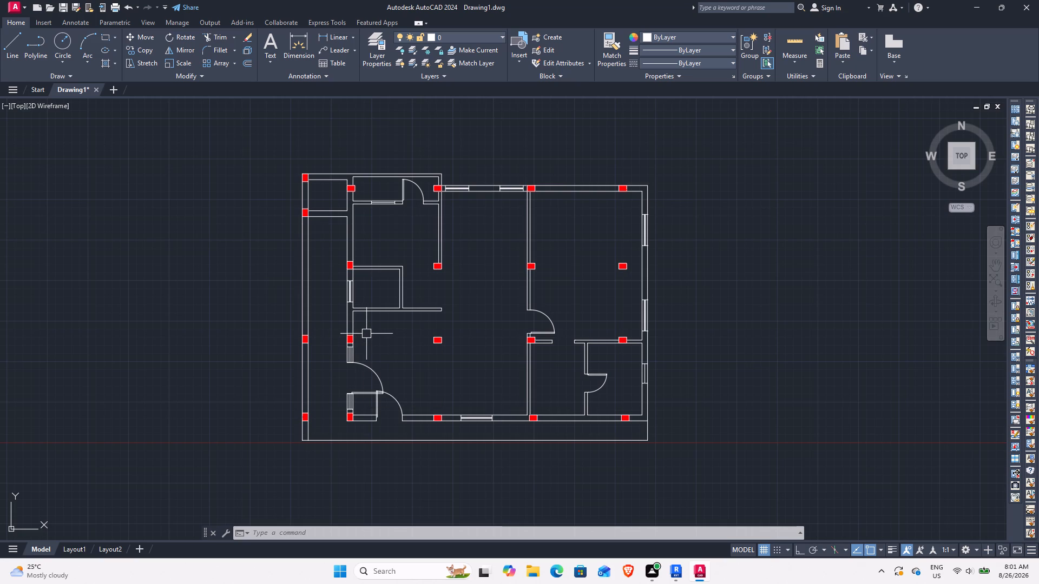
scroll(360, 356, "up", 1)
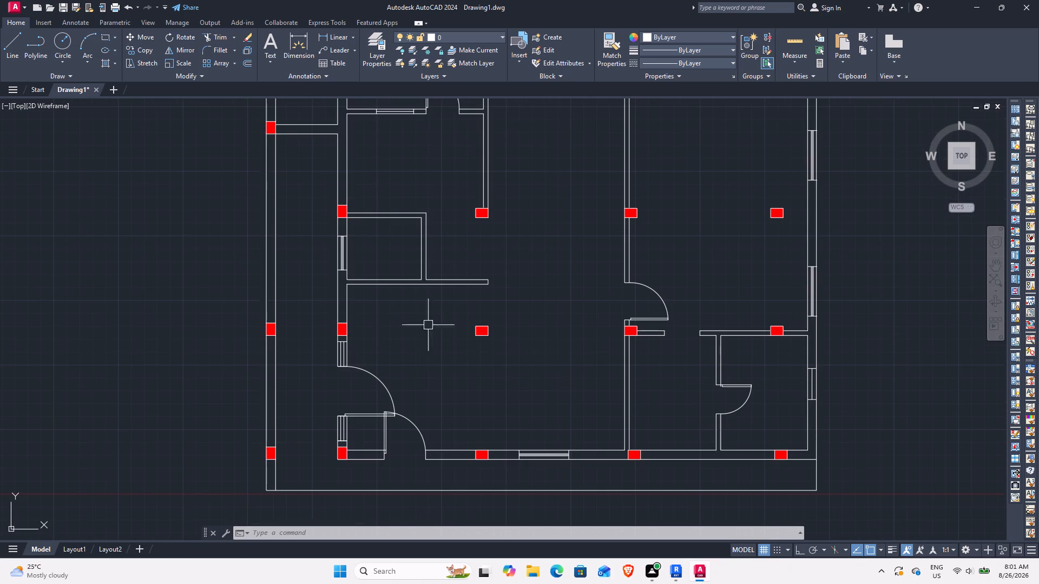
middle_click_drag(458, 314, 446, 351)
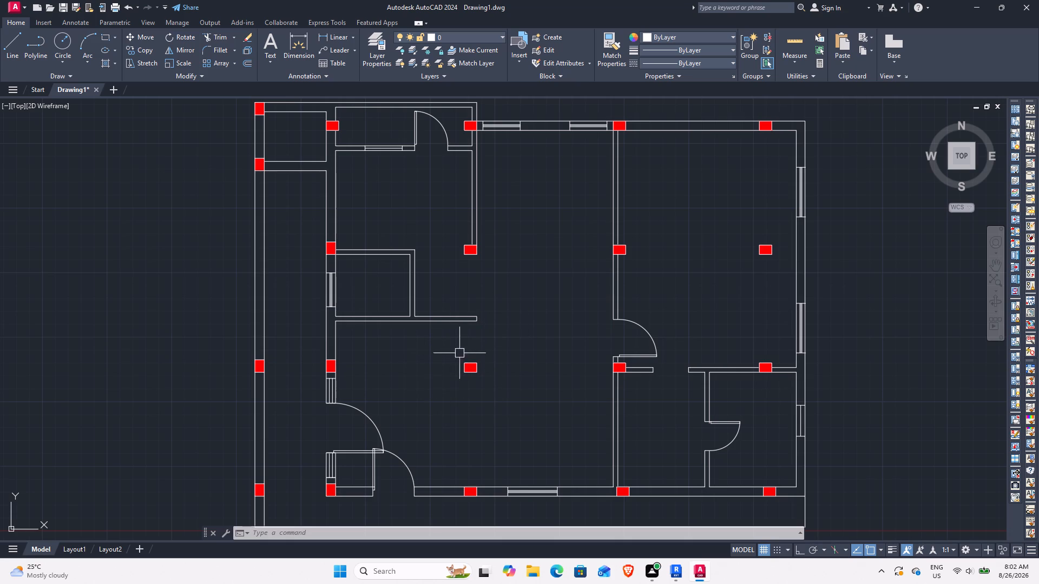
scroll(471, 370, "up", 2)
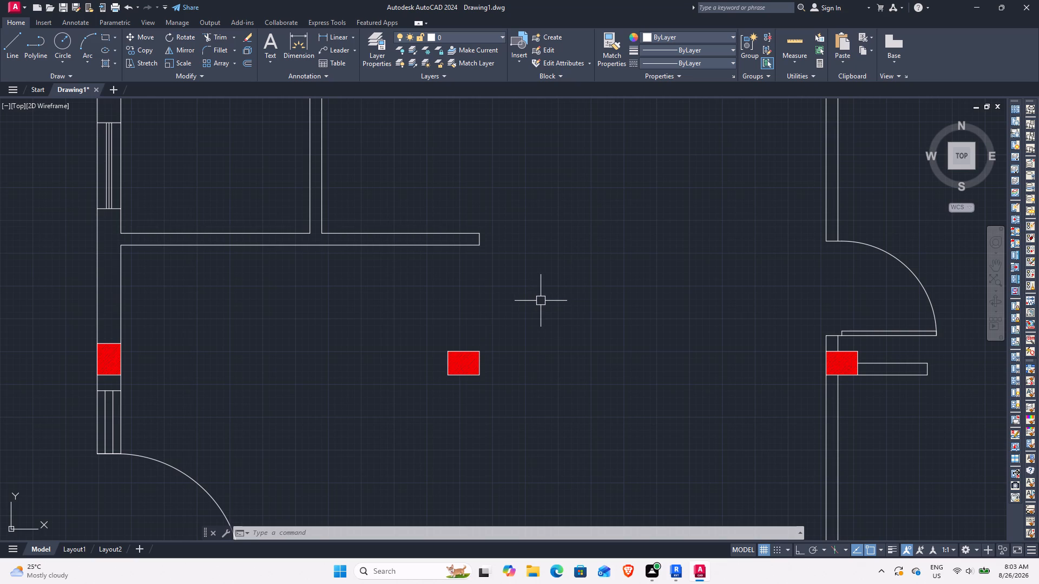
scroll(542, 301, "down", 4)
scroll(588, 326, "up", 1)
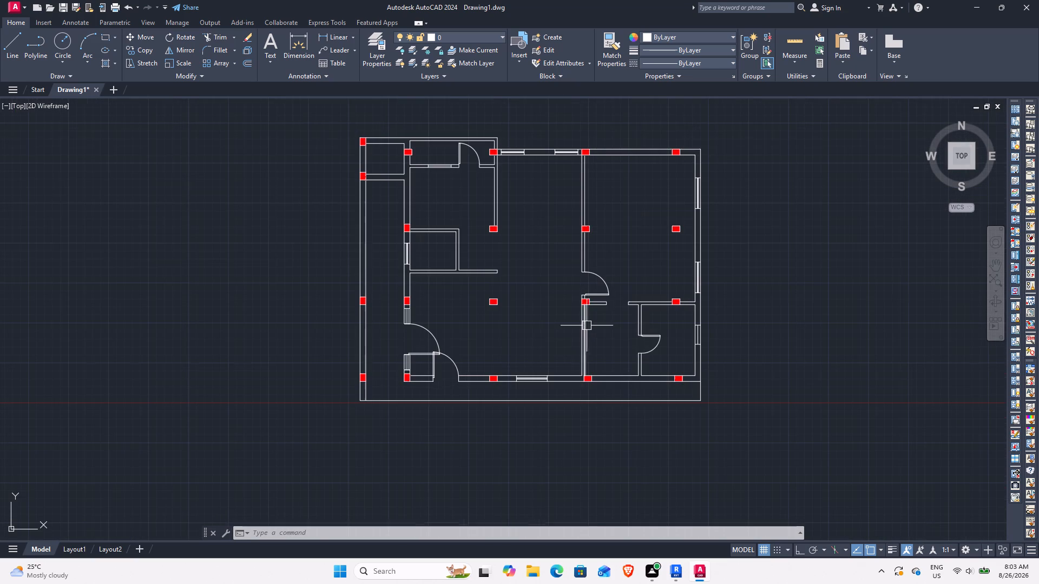
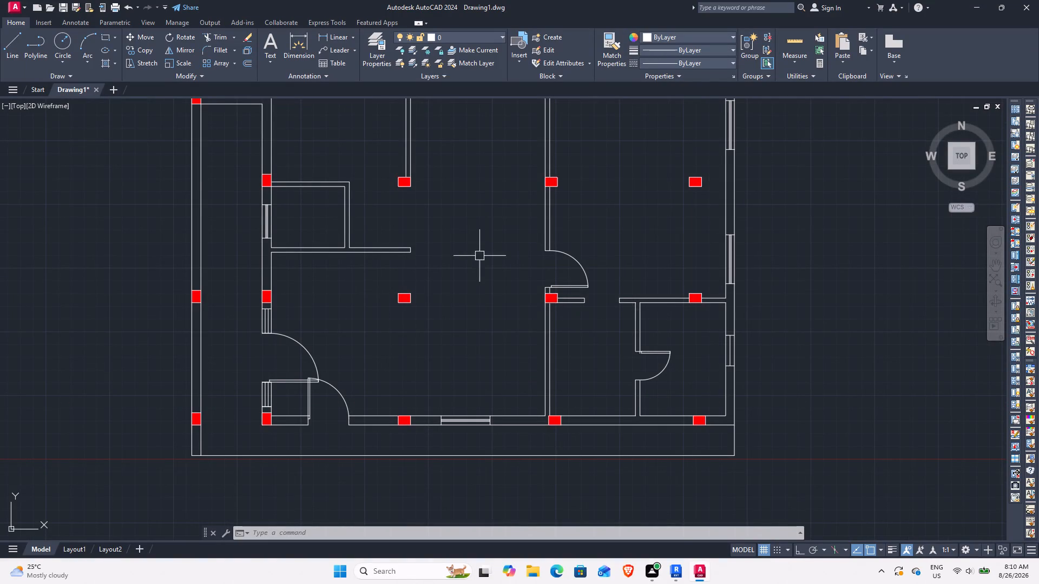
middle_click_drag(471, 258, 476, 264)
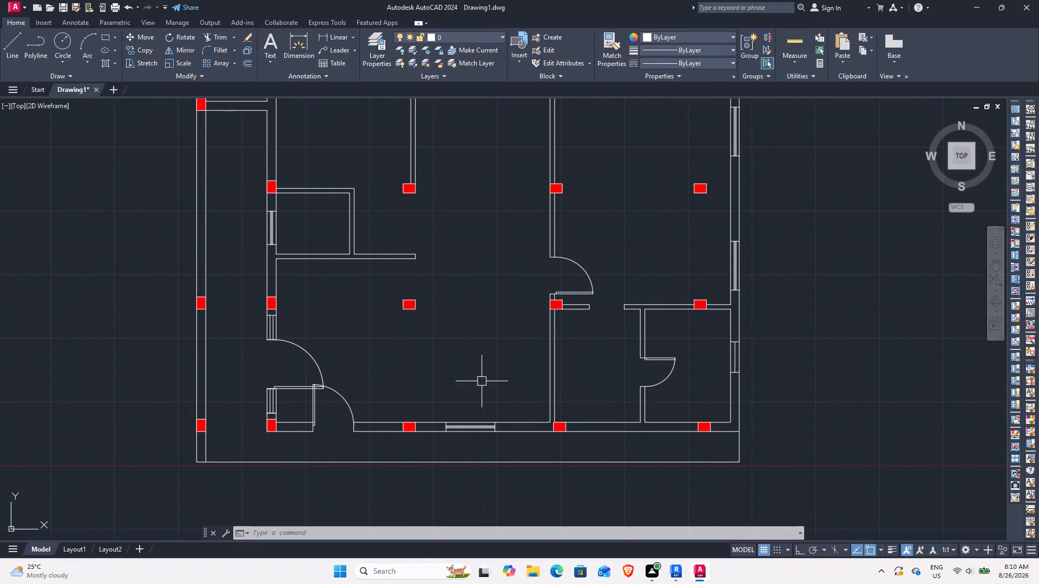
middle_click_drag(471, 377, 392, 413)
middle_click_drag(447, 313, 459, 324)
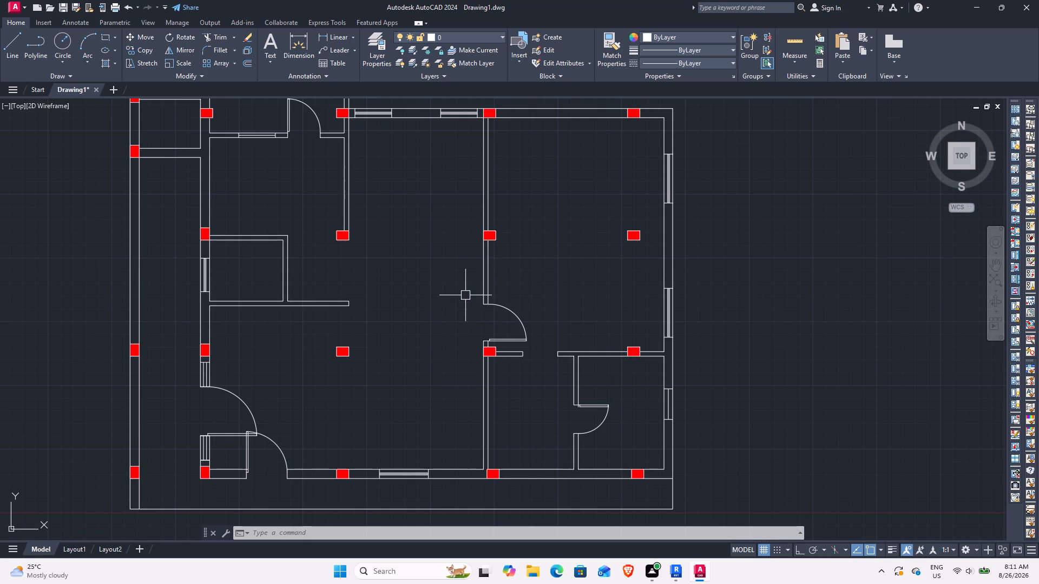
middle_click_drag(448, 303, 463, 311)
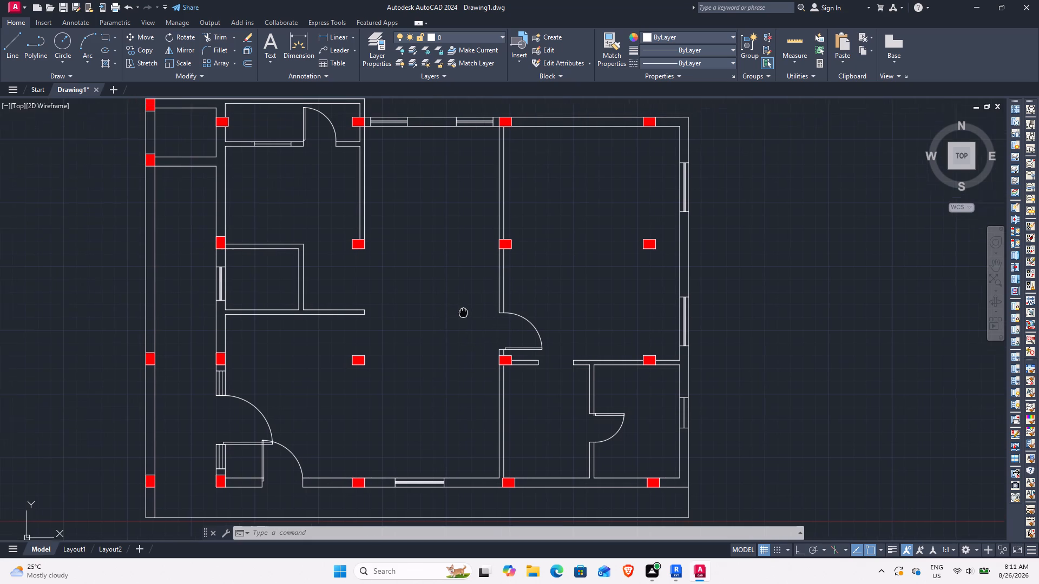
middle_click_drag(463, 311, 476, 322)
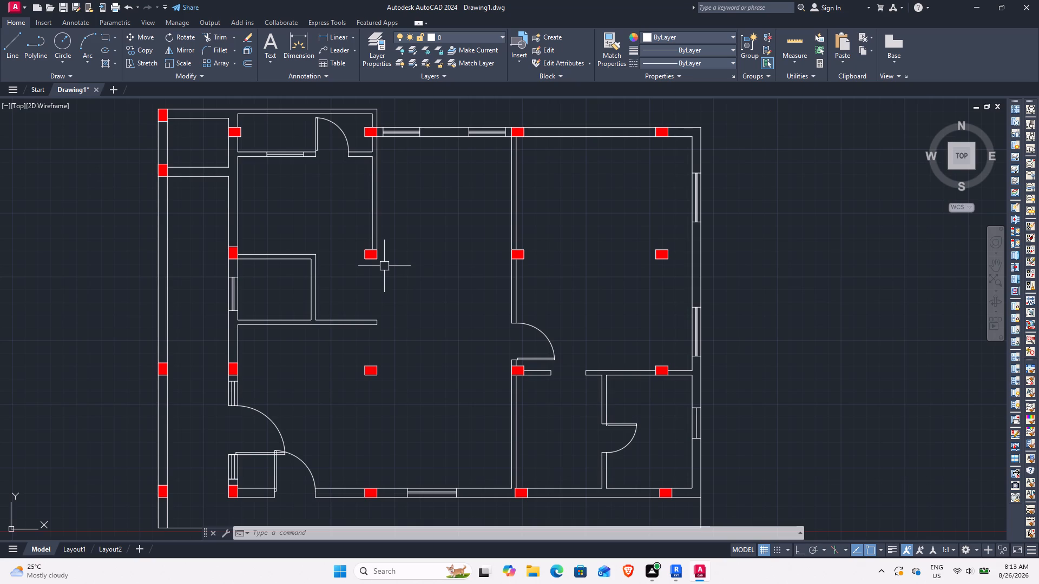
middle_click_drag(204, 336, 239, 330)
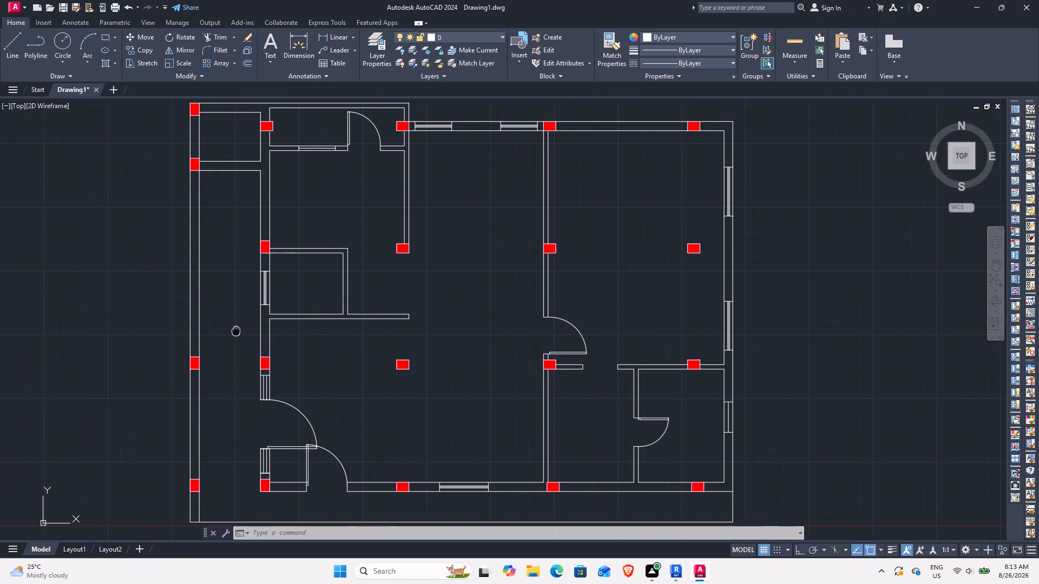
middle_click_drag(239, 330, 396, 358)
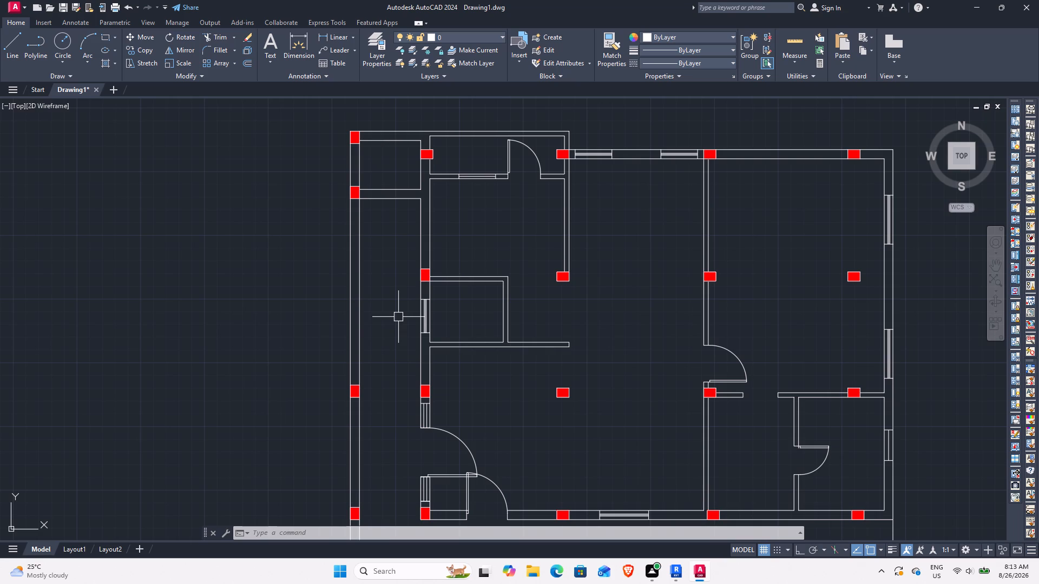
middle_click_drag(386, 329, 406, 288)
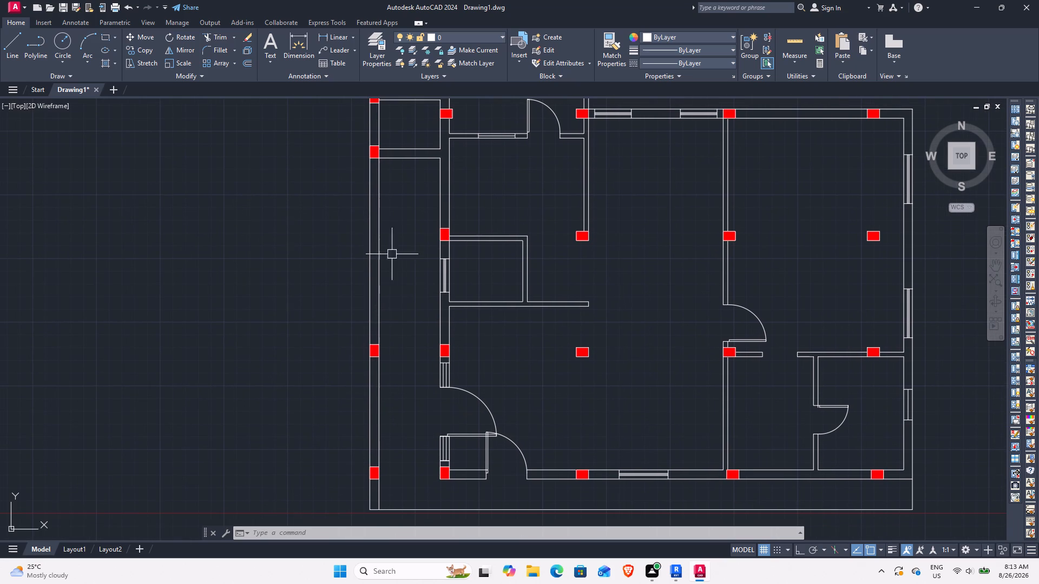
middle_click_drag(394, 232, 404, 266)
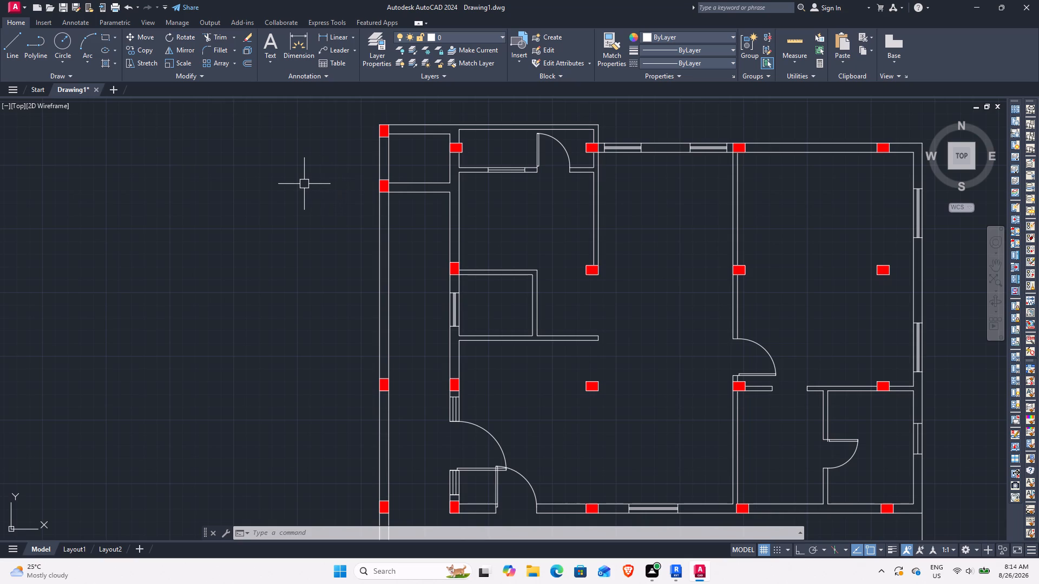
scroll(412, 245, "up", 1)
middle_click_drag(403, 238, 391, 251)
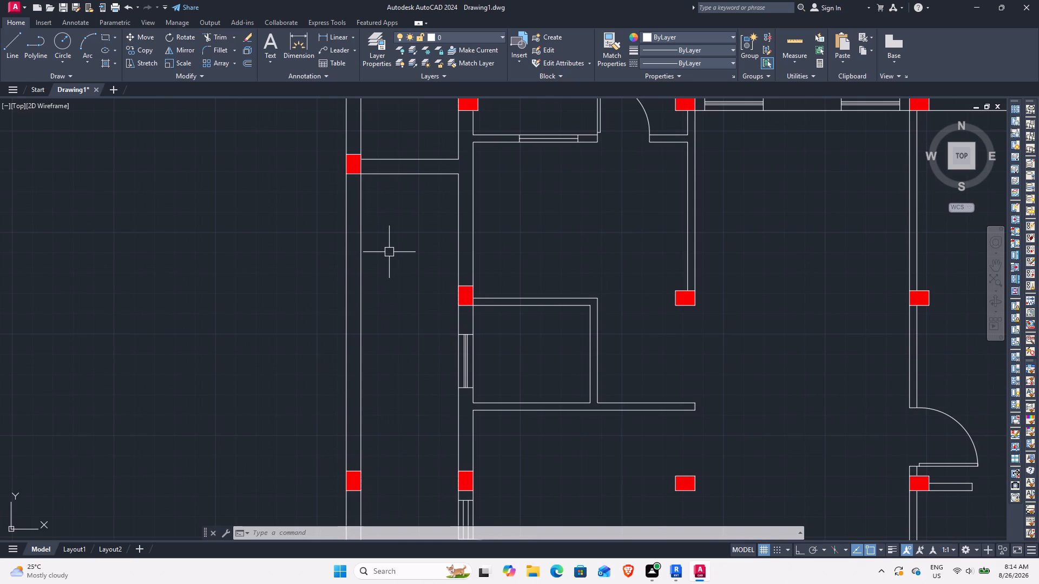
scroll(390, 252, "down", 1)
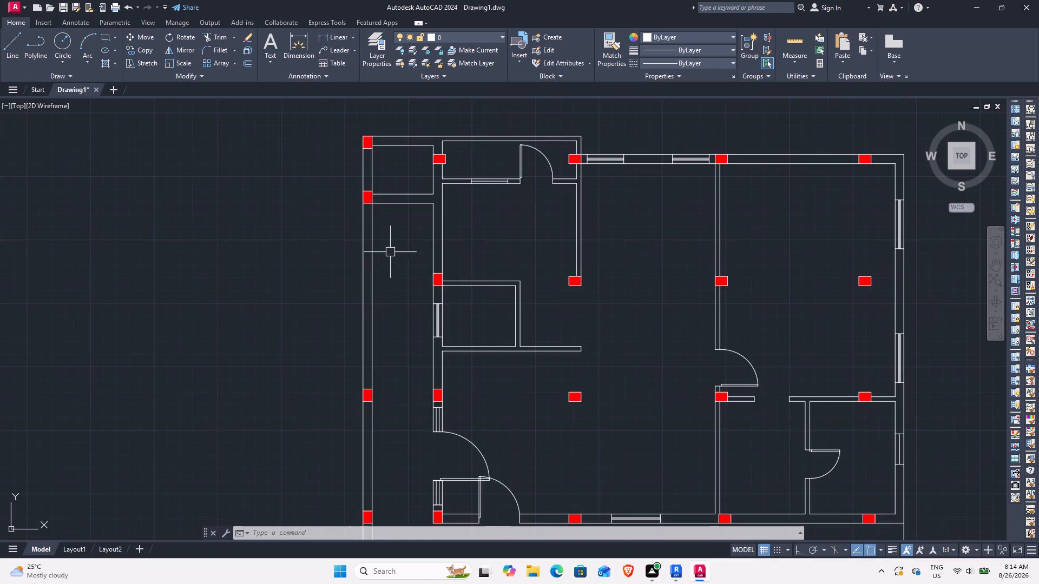
Dimension about 217.9 along the outer west wall's outside face, southward from the second column's lower corner, with the dimension line outside the wall.
left_click(303, 54)
scroll(346, 202, "up", 3)
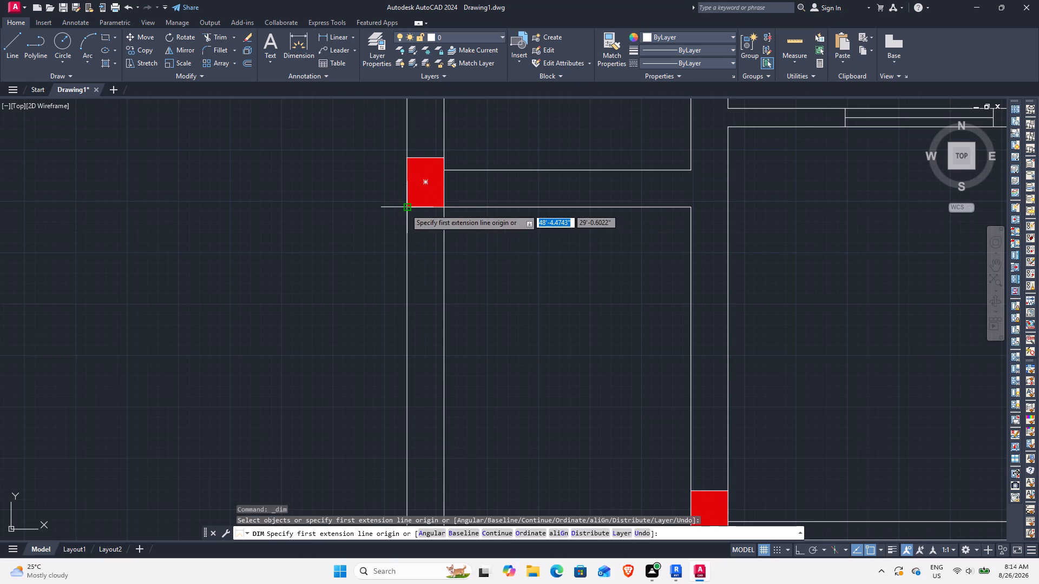
left_click(405, 209)
scroll(378, 288, "down", 5)
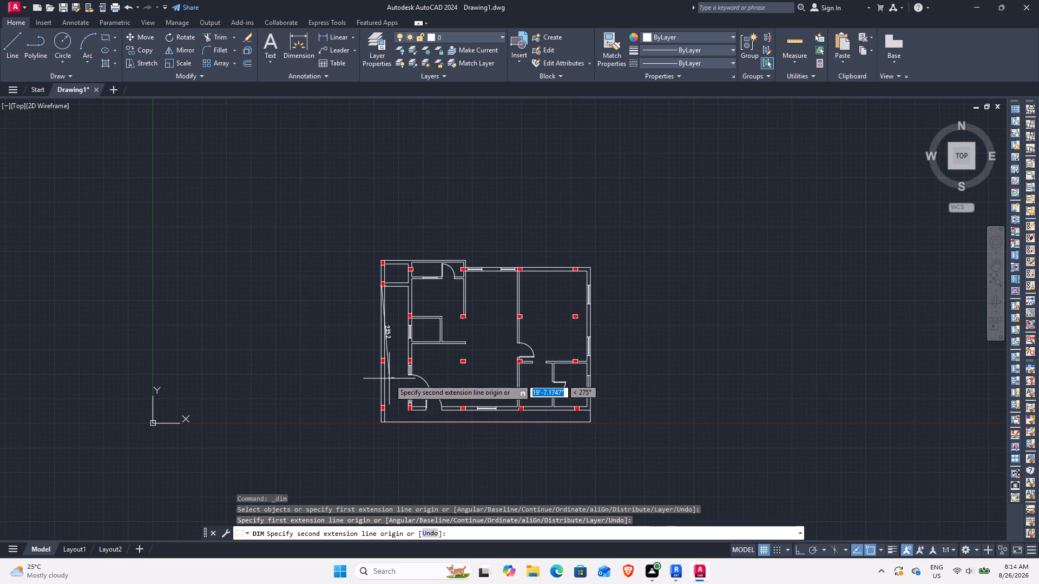
scroll(378, 366, "up", 7)
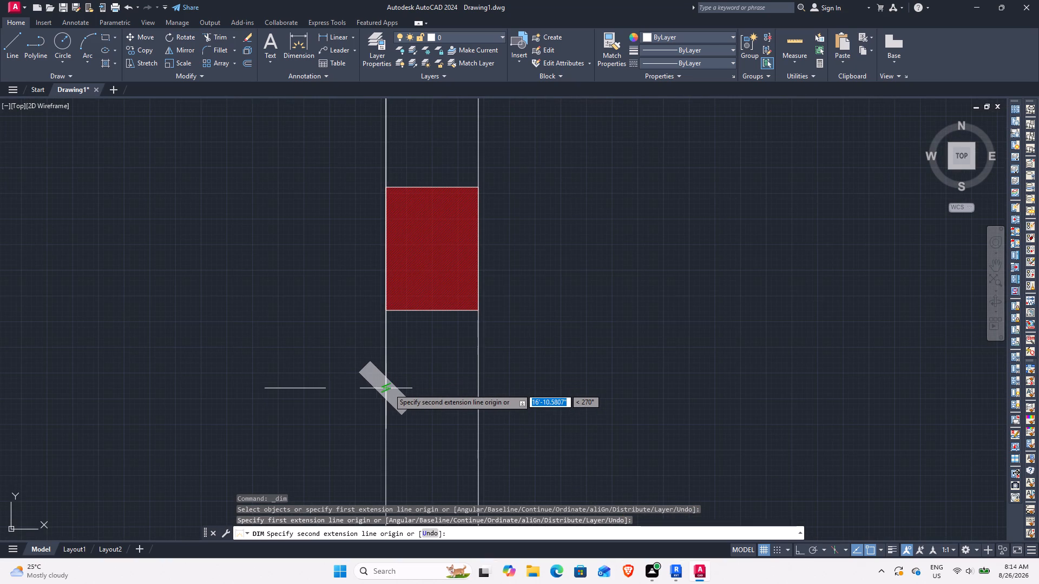
scroll(389, 388, "down", 2)
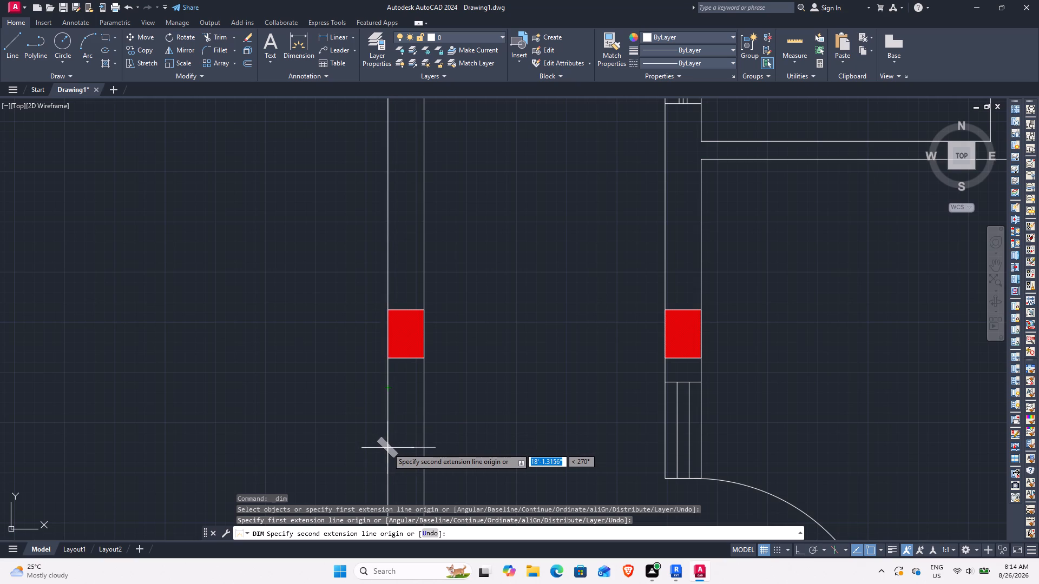
scroll(387, 452, "up", 3)
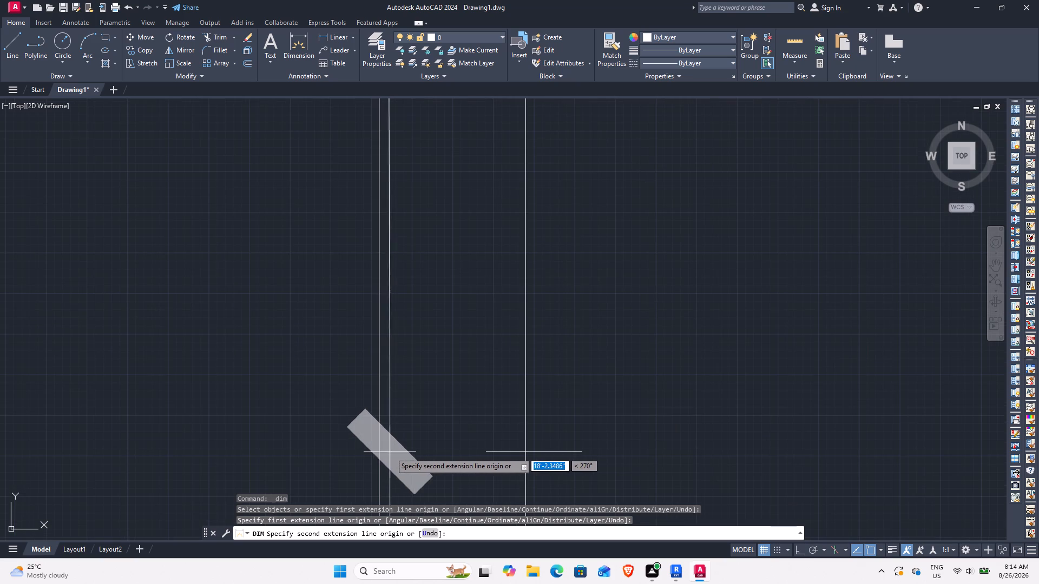
left_click(380, 445)
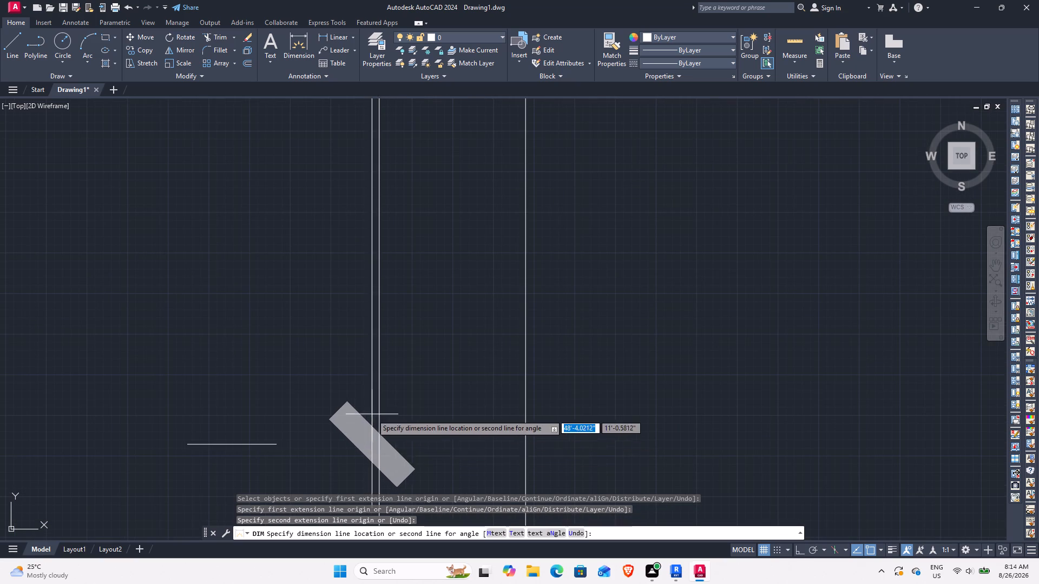
scroll(372, 414, "down", 4)
middle_click_drag(370, 419, 370, 472)
scroll(343, 380, "down", 2)
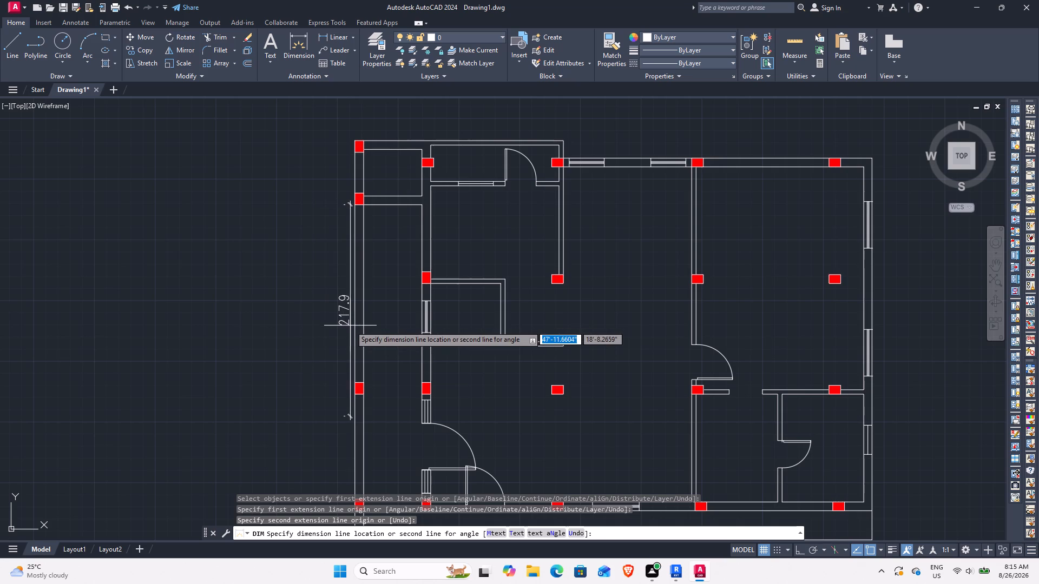
left_click(333, 319)
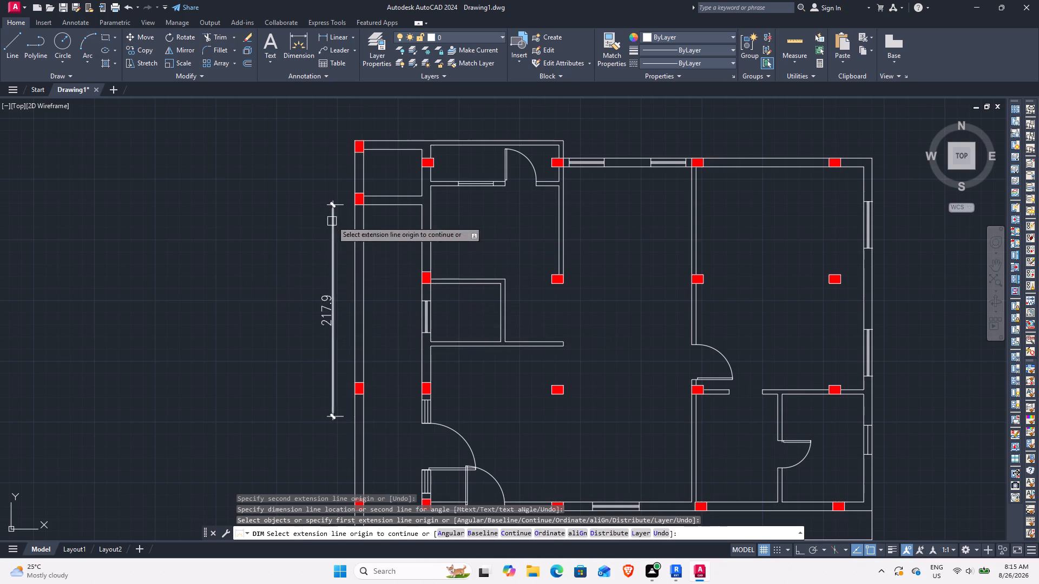
key("Escape")
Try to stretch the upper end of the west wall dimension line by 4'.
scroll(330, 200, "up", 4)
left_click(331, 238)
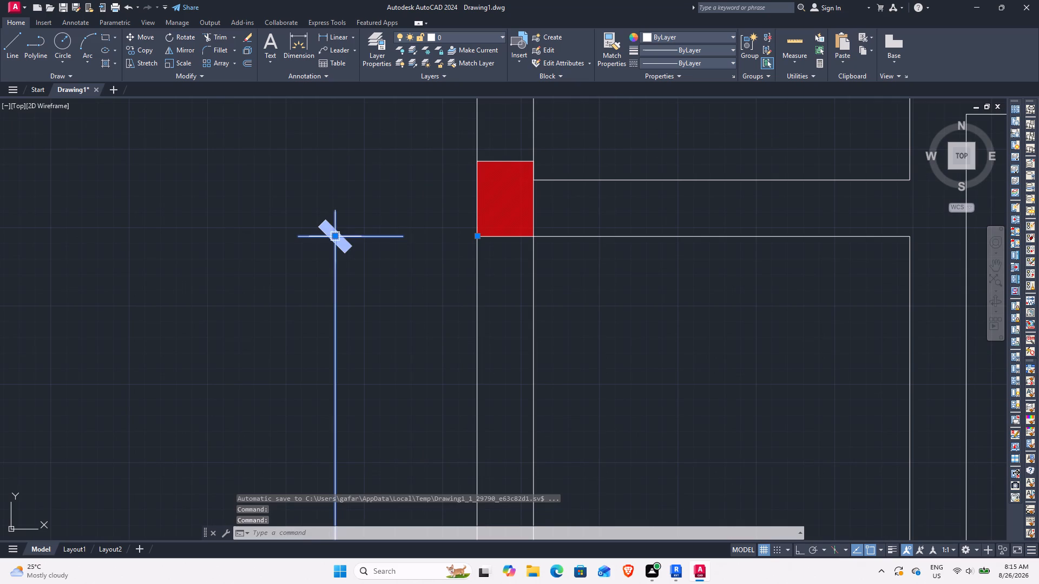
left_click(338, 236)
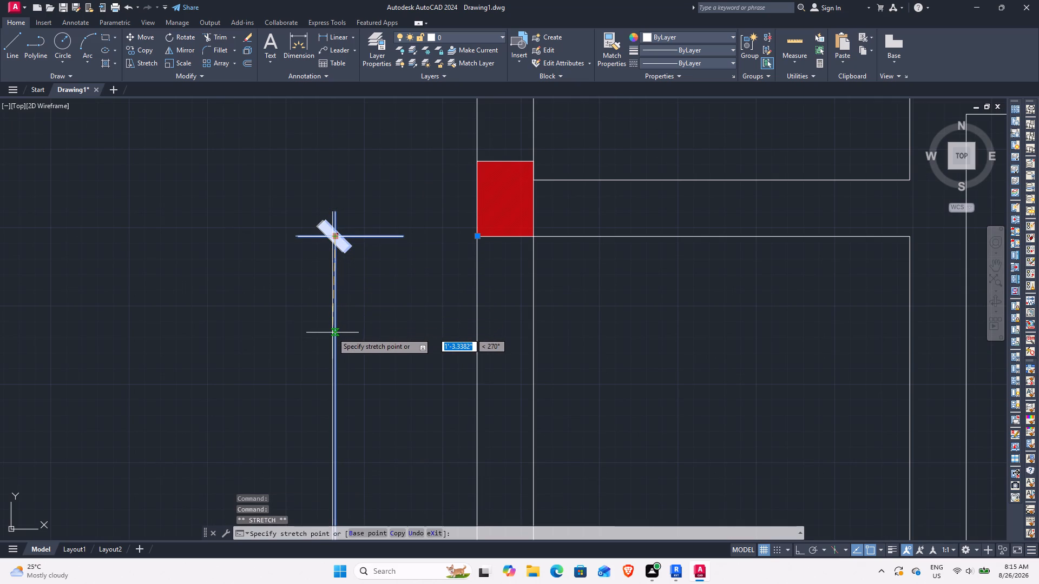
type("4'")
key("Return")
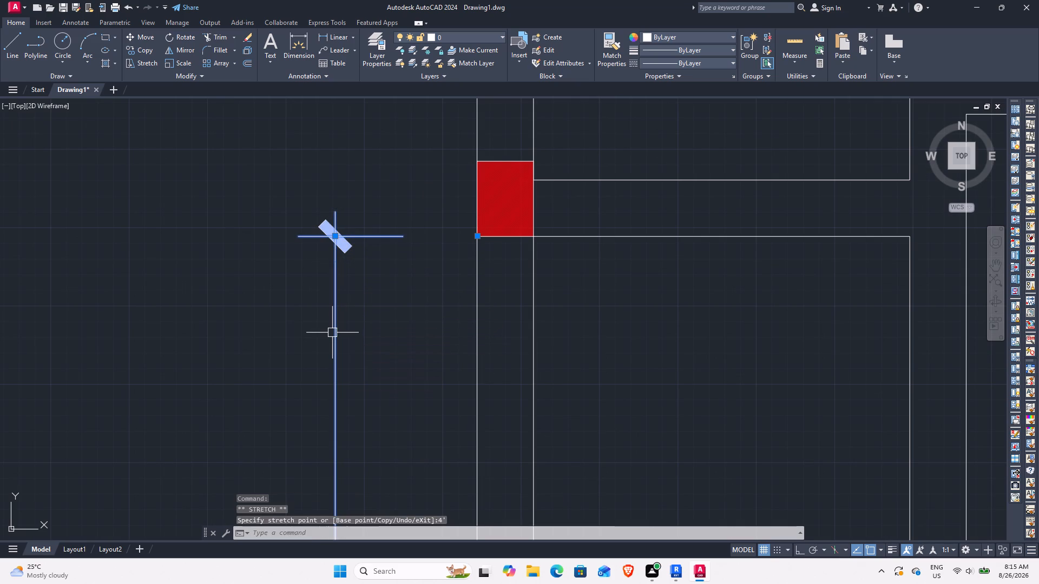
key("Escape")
Turn on Ortho and stretch the west wall dimension's upper extension origin 4' south along the wall.
scroll(396, 373, "down", 3)
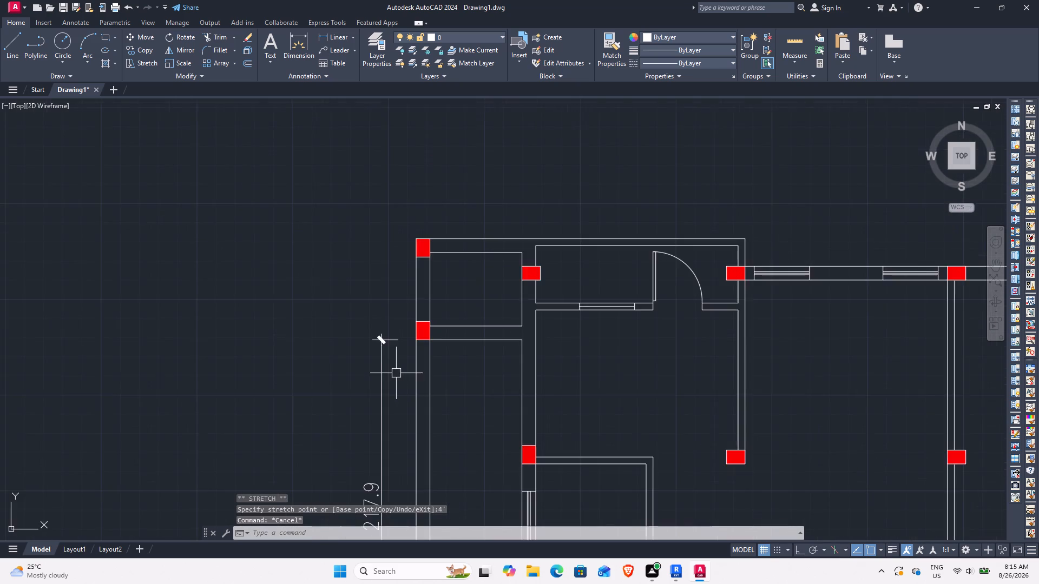
middle_click_drag(395, 368, 365, 229)
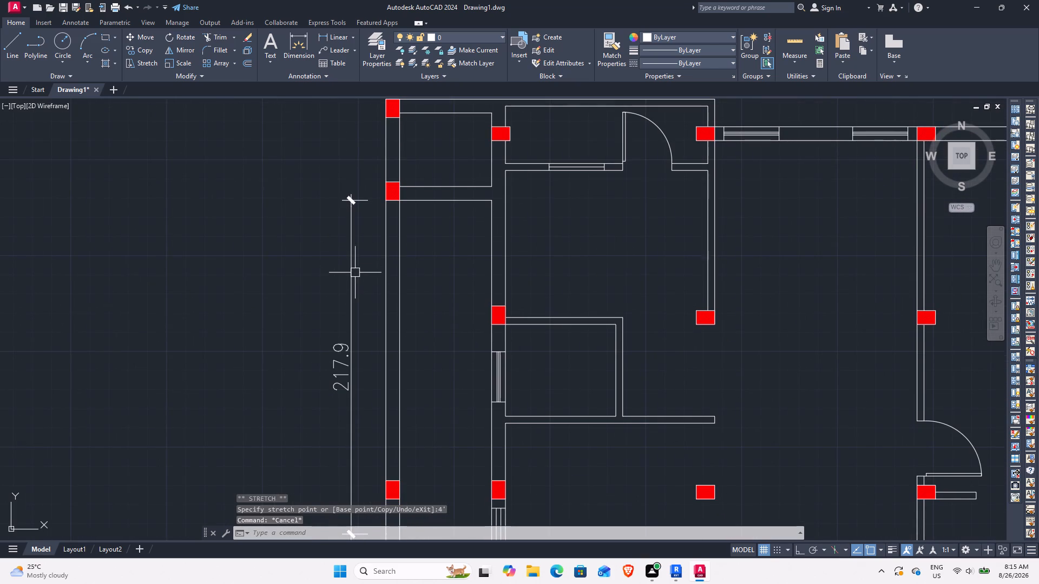
key("F8")
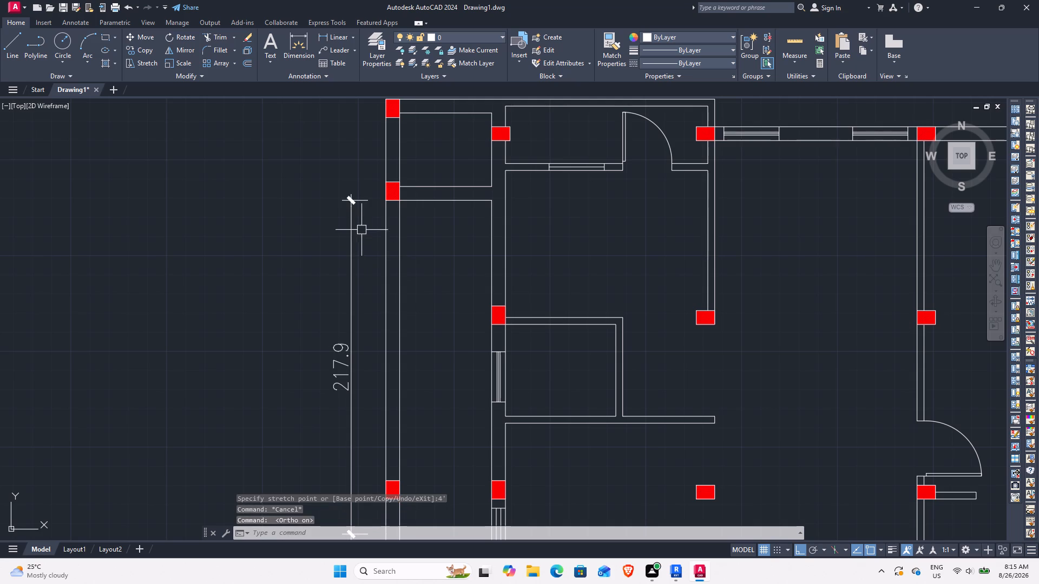
left_click(354, 223)
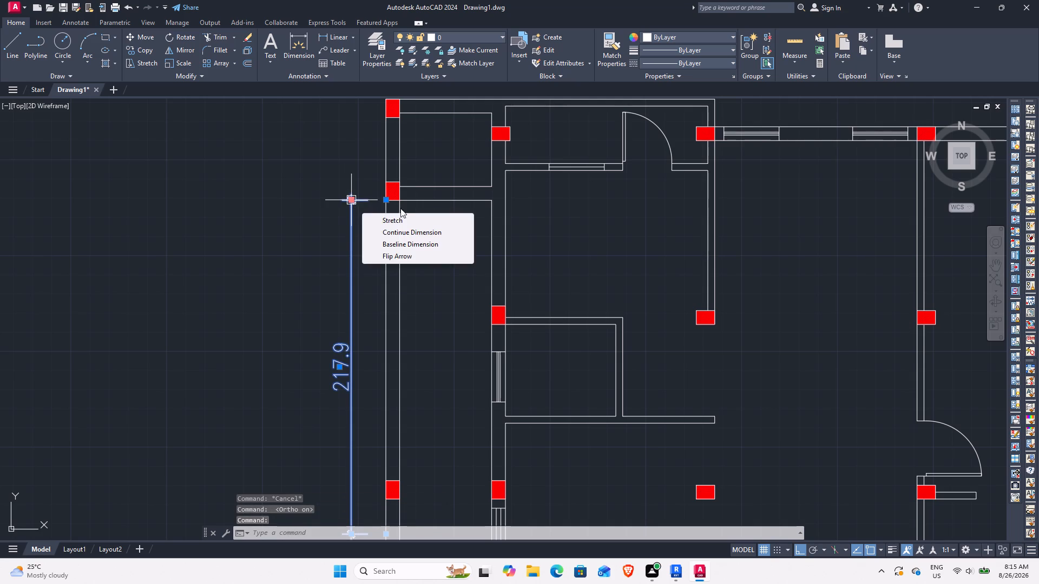
left_click(387, 202)
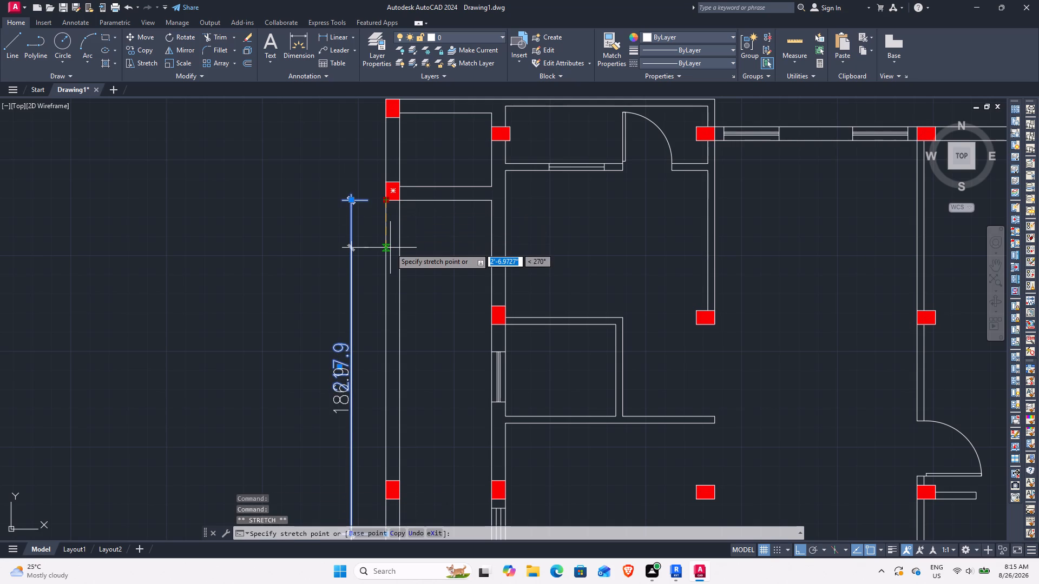
key("4")
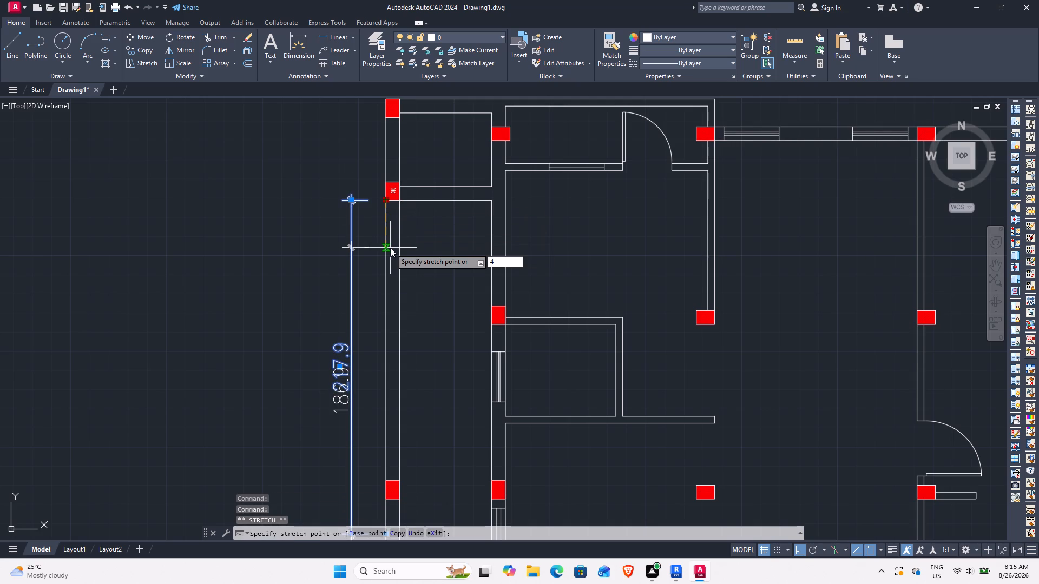
key("apostrophe")
key("Return")
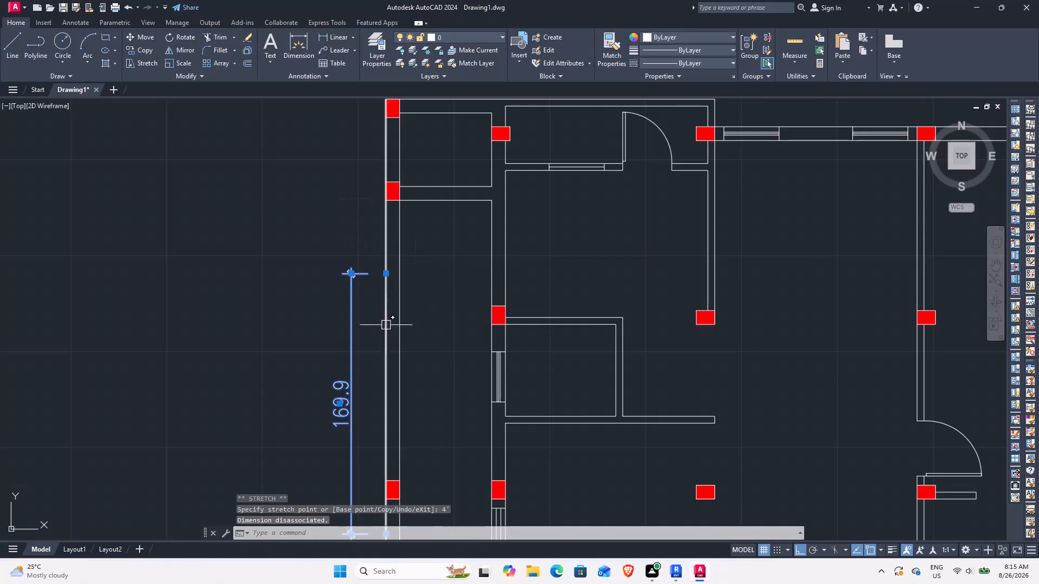
scroll(387, 326, "down", 1)
middle_click_drag(373, 316, 379, 282)
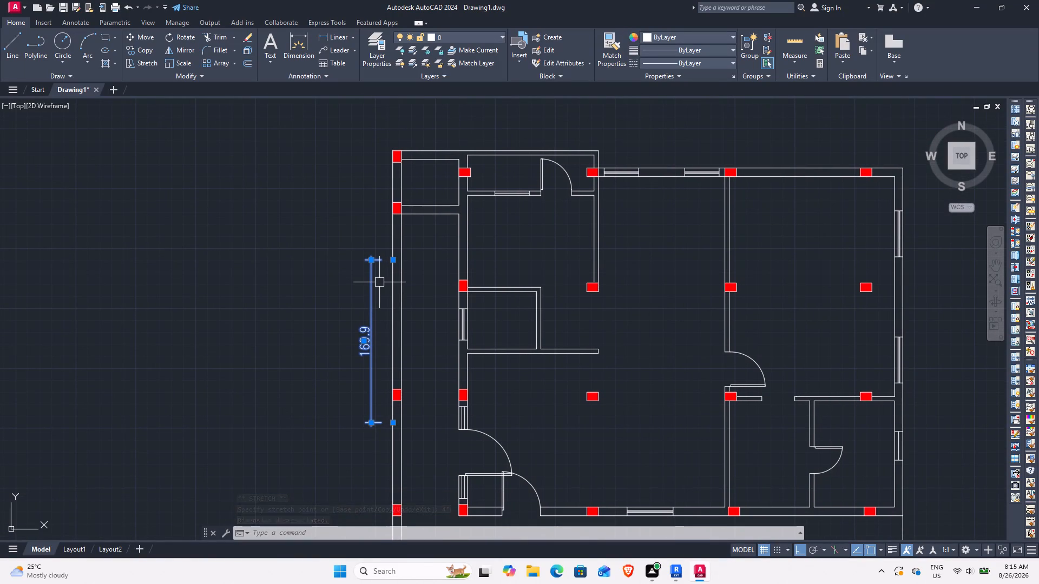
key("Escape")
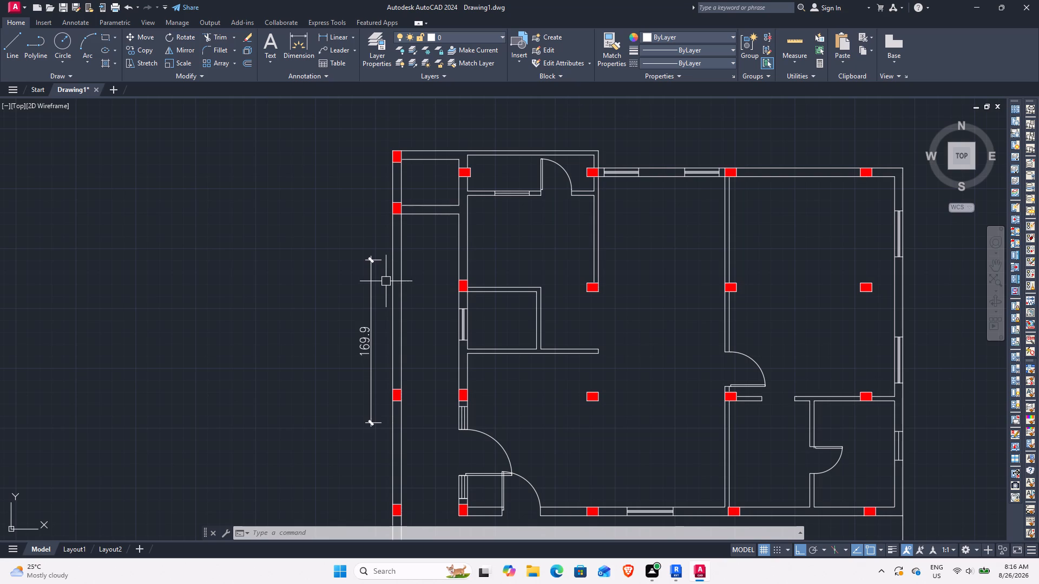
key("Escape")
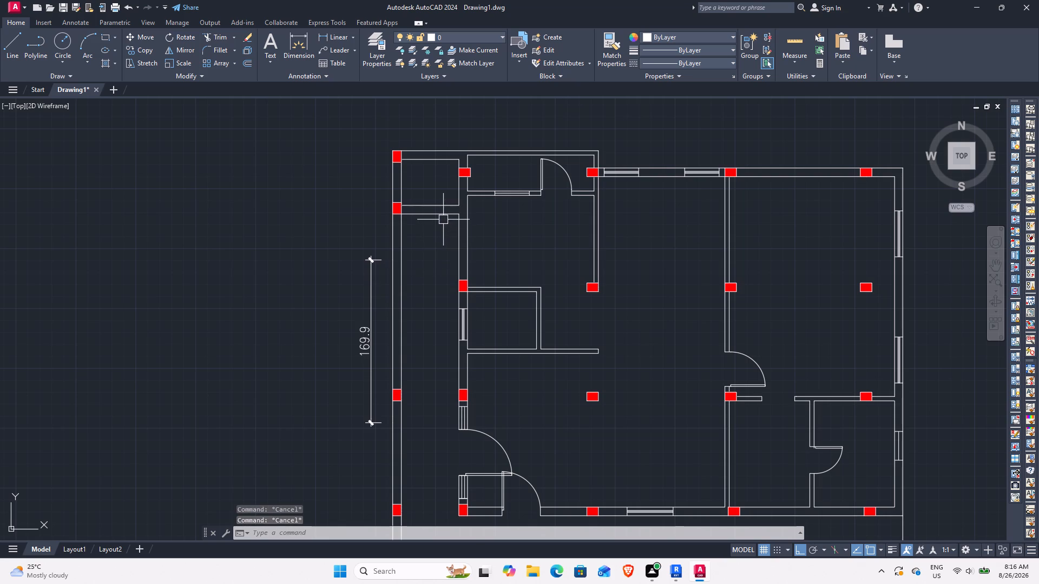
Offset the south edge of the cross wall between the two west walls 4' southward.
scroll(442, 220, "up", 2)
middle_click_drag(442, 220, 433, 244)
type("O 4'")
key("Return")
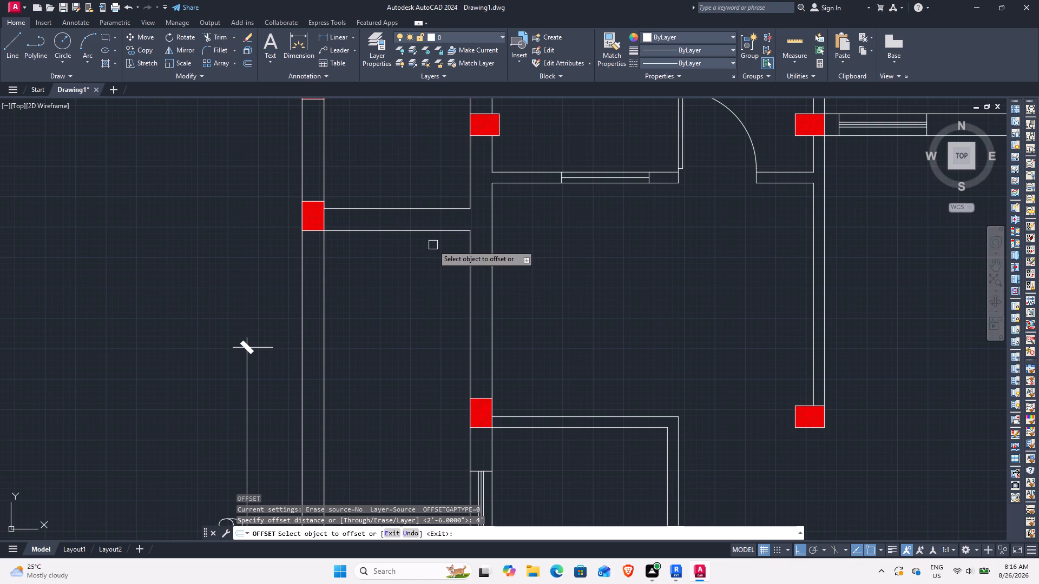
left_click(416, 233)
left_click(423, 273)
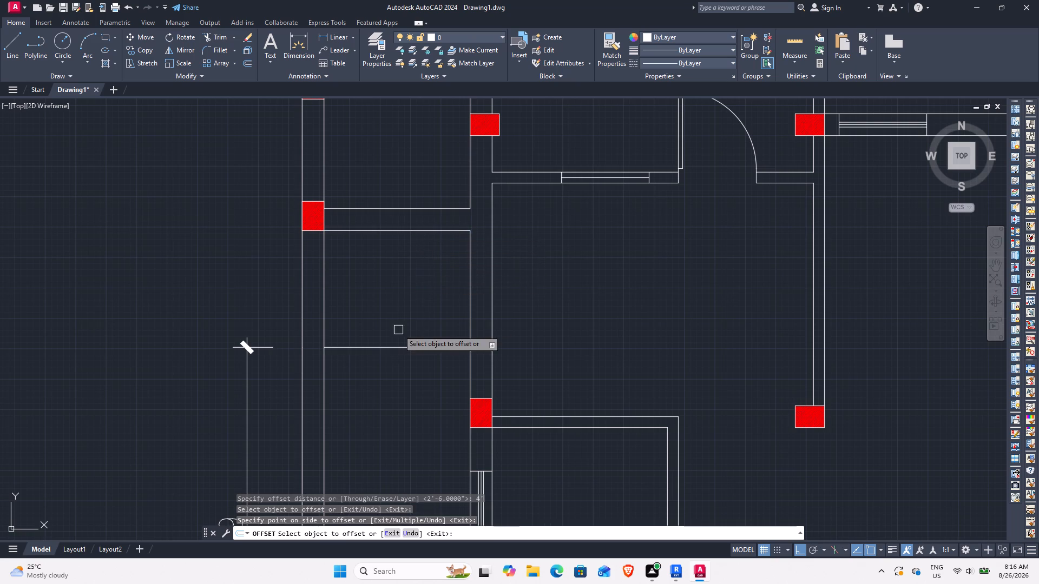
middle_click_drag(397, 330, 400, 257)
key("space")
Offset the new line between the two west walls successively southward at 9.5" spacing to make six stair tread lines.
key("space")
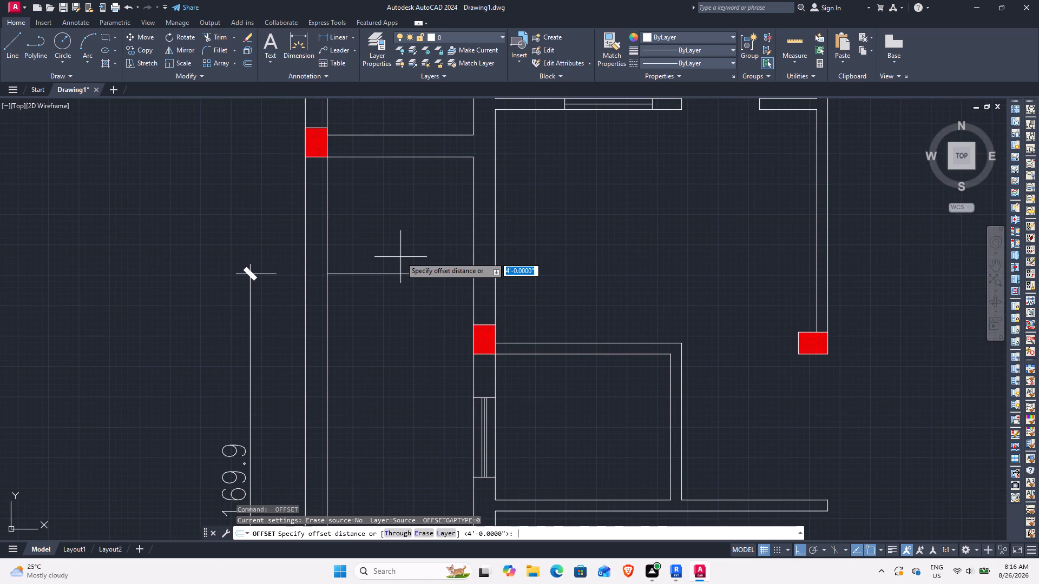
type("9.5")
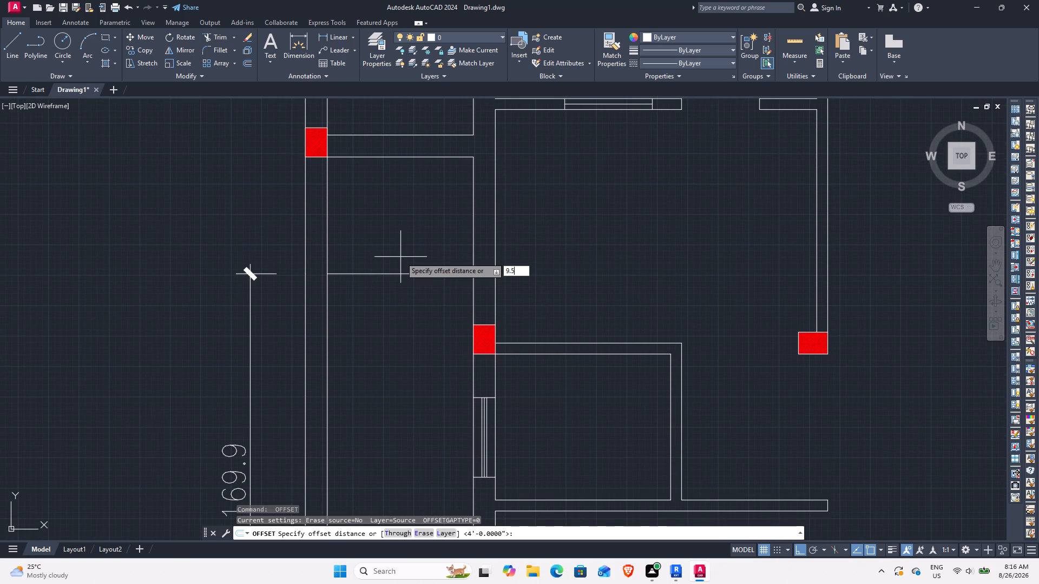
key("Return")
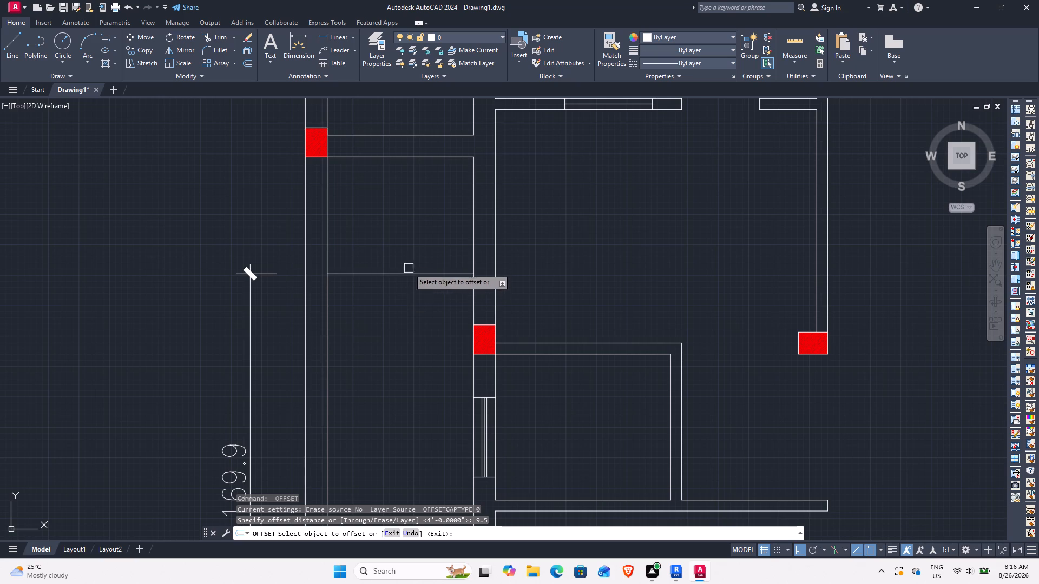
left_click(406, 274)
left_click(406, 334)
left_click(404, 300)
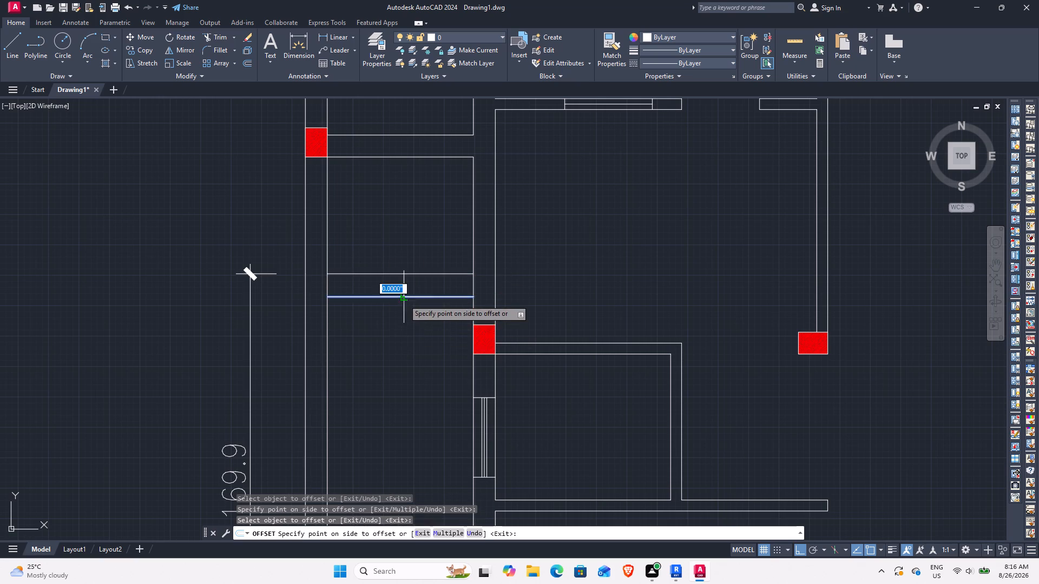
left_click(404, 327)
middle_click_drag(397, 363, 411, 247)
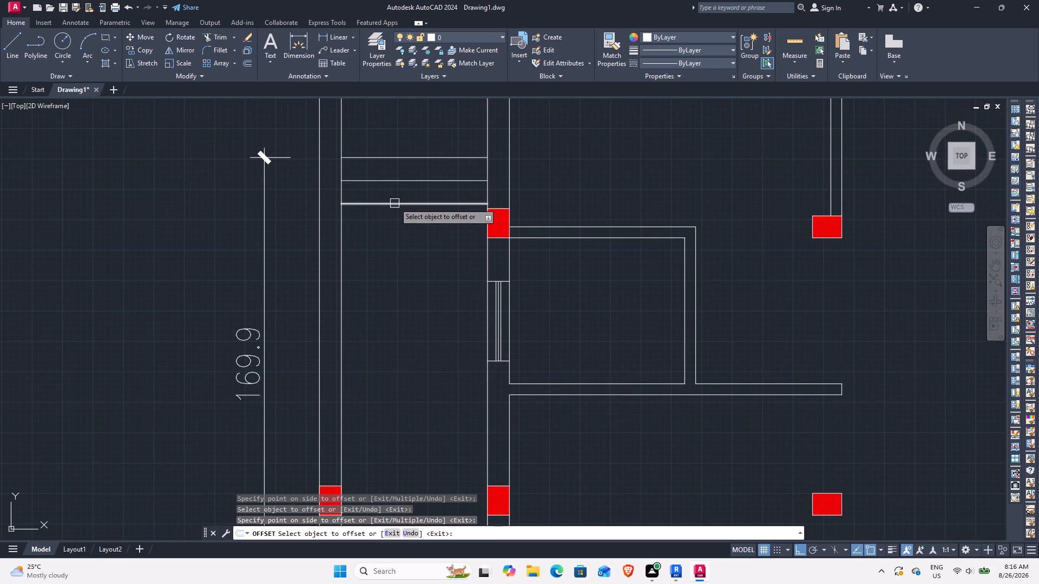
left_click(394, 204)
left_click(400, 235)
left_click(402, 230)
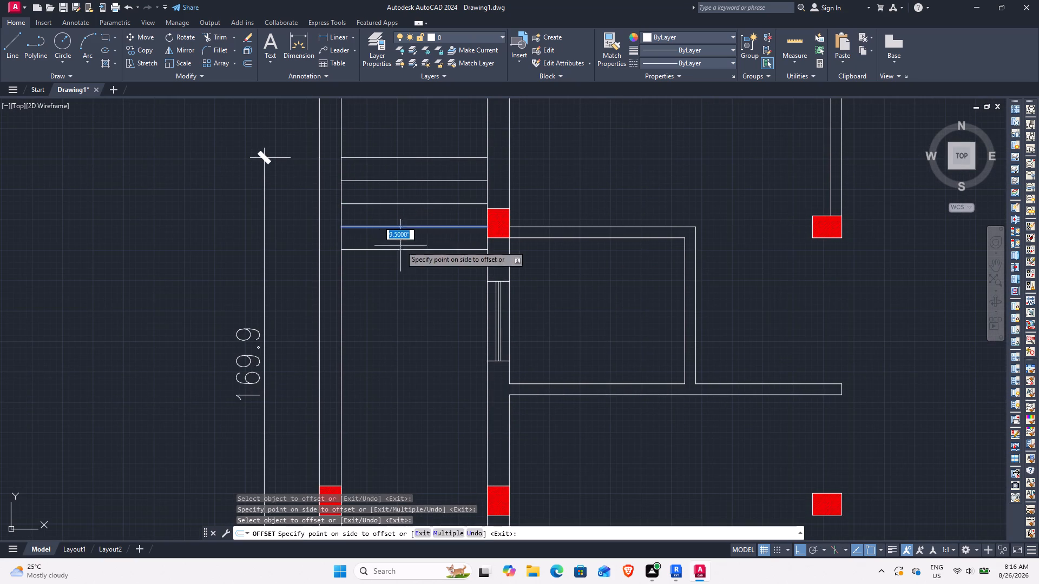
left_click(399, 269)
left_click_drag(397, 251, 397, 257)
left_click(397, 286)
left_click(397, 275)
left_click(392, 305)
Continue the stair with six more tread lines, each offset 9.5" south of the previous one.
left_click(392, 294)
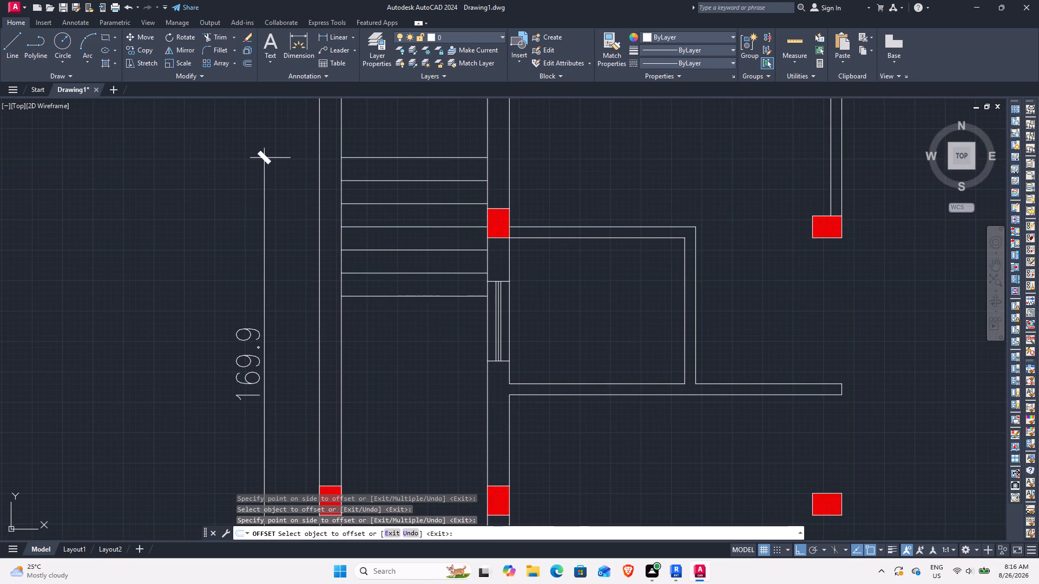
left_click(389, 344)
left_click_drag(387, 322, 389, 333)
left_click(387, 362)
double_click(386, 347)
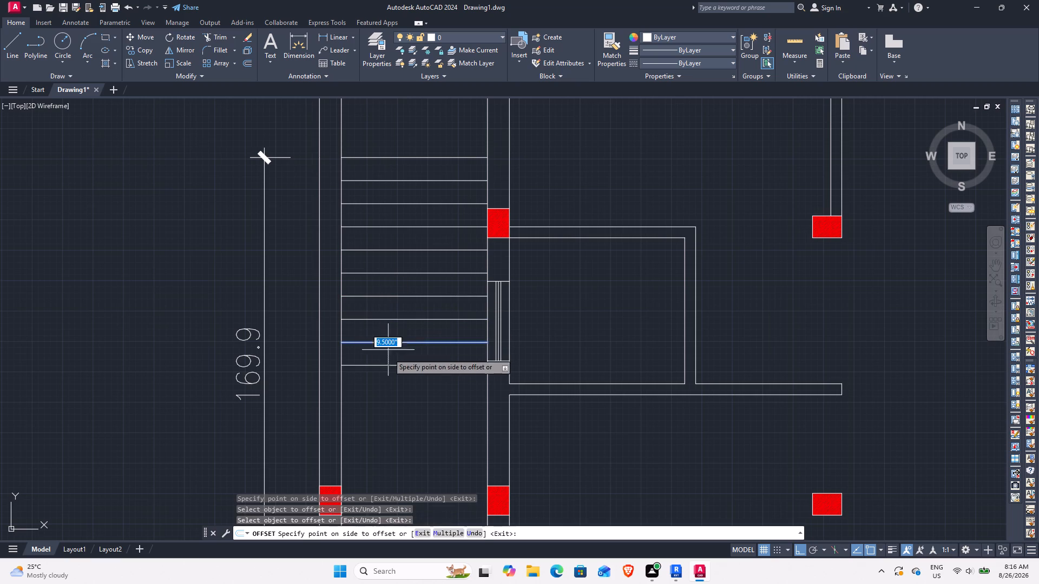
left_click(387, 375)
left_click(386, 362)
left_click(385, 383)
middle_click_drag(402, 367, 432, 220)
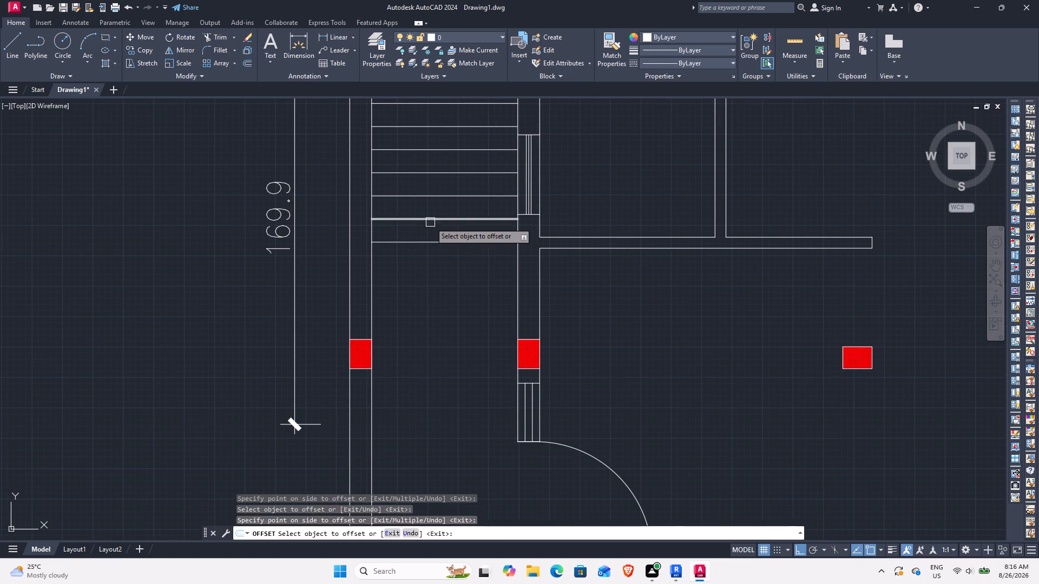
left_click(427, 243)
left_click(422, 290)
left_click_drag(423, 269, 424, 283)
left_click(420, 315)
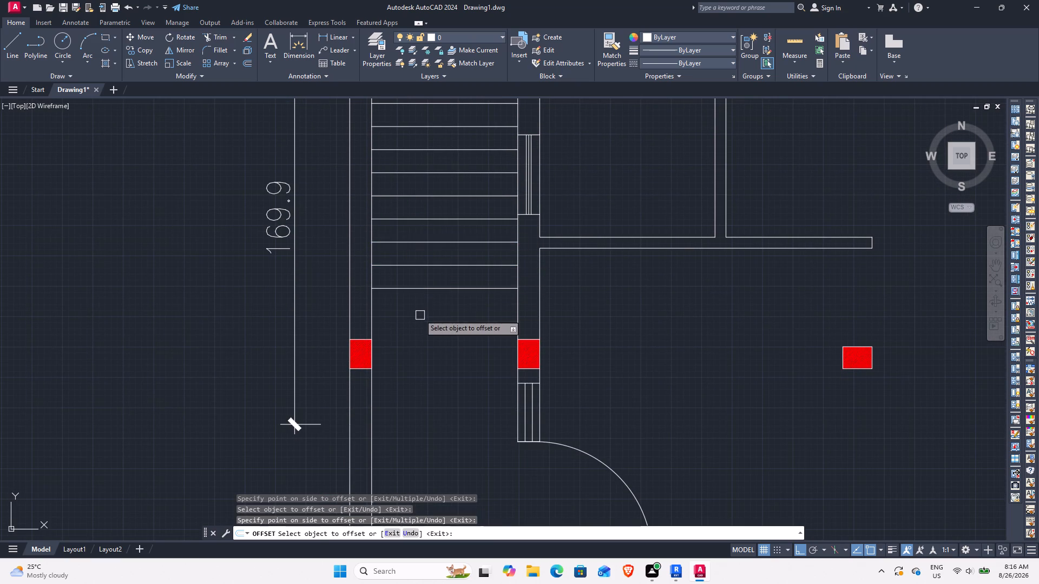
Offset six further tread lines 9.5" apart southward, past the columns to beside the window above the door.
left_click(419, 295)
left_click(418, 291)
left_click(416, 326)
left_click(415, 308)
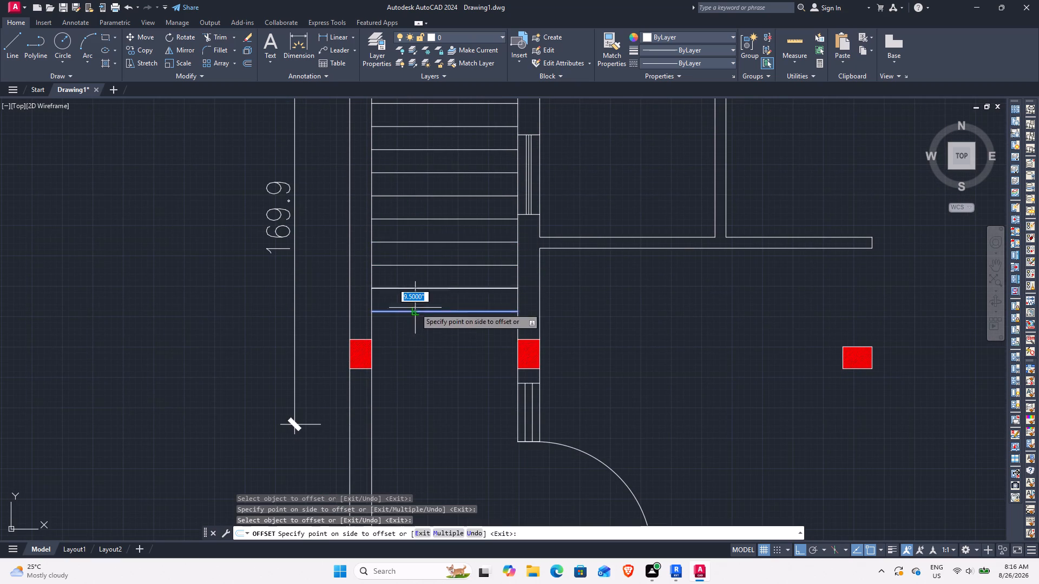
left_click(415, 343)
left_click(414, 333)
left_click(408, 367)
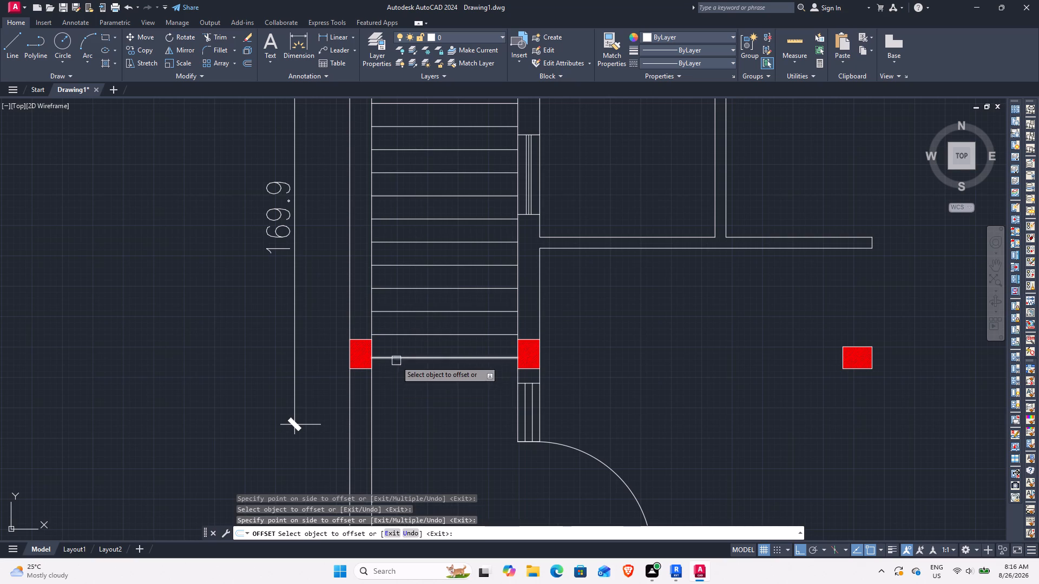
left_click(396, 361)
left_click(404, 386)
left_click(398, 380)
double_click(400, 399)
left_click(399, 419)
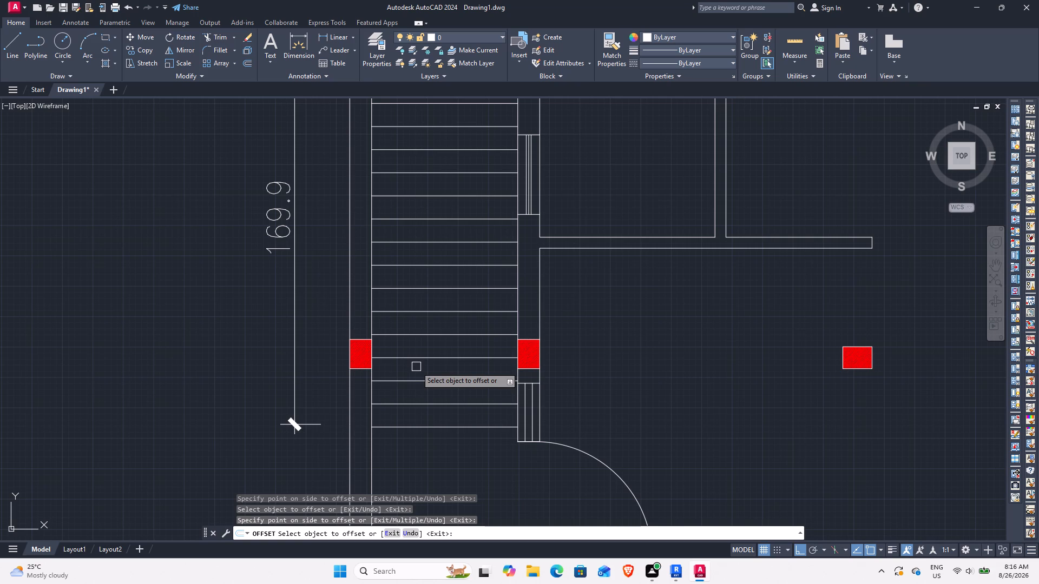
key("Escape")
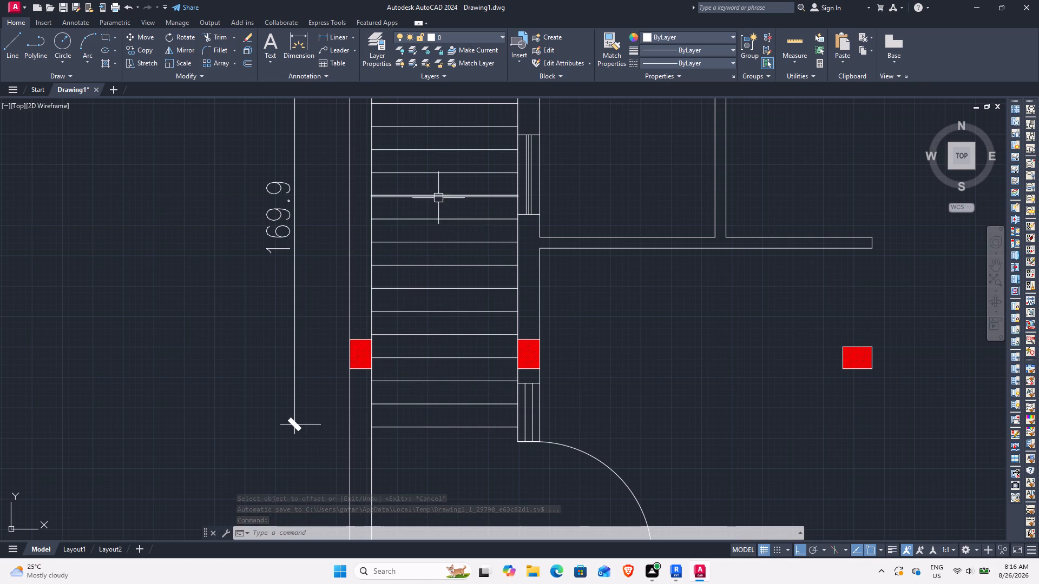
Erase the southernmost stair tread line.
scroll(440, 170, "up", 1)
middle_click_drag(440, 170, 431, 263)
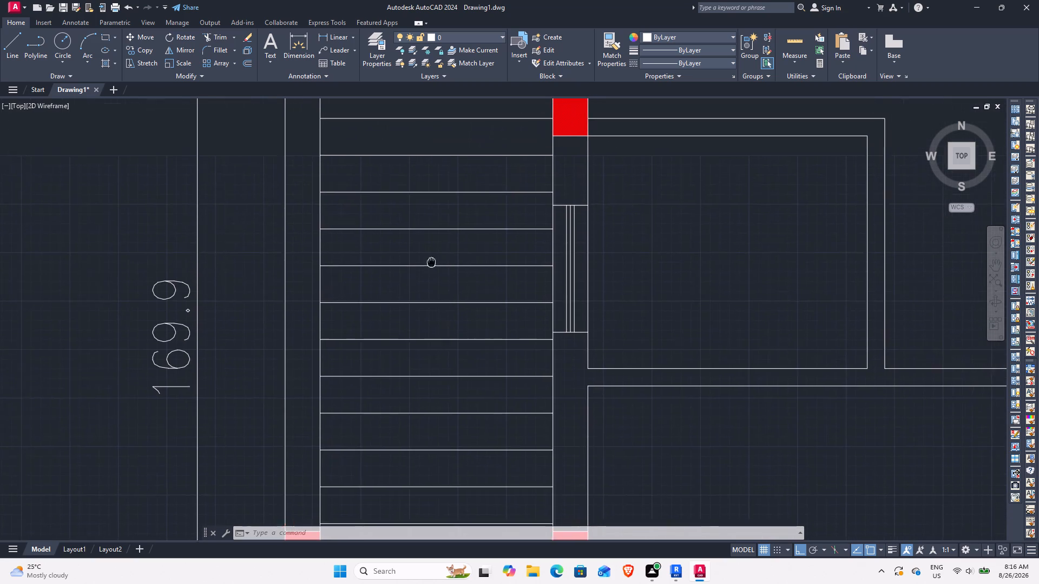
middle_click_drag(431, 263, 428, 283)
scroll(426, 283, "down", 3)
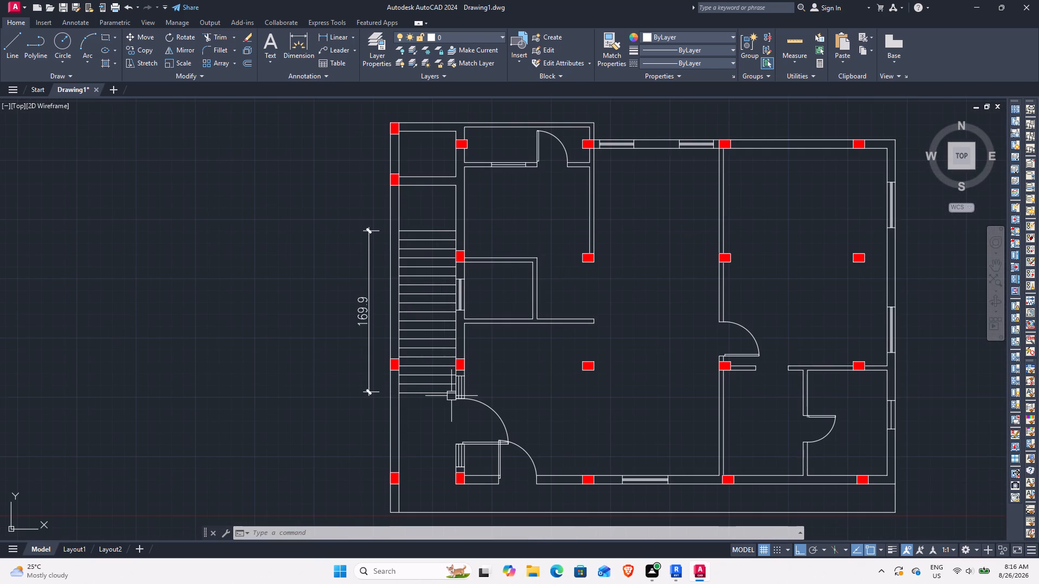
scroll(455, 436, "up", 1)
middle_click_drag(441, 403, 434, 446)
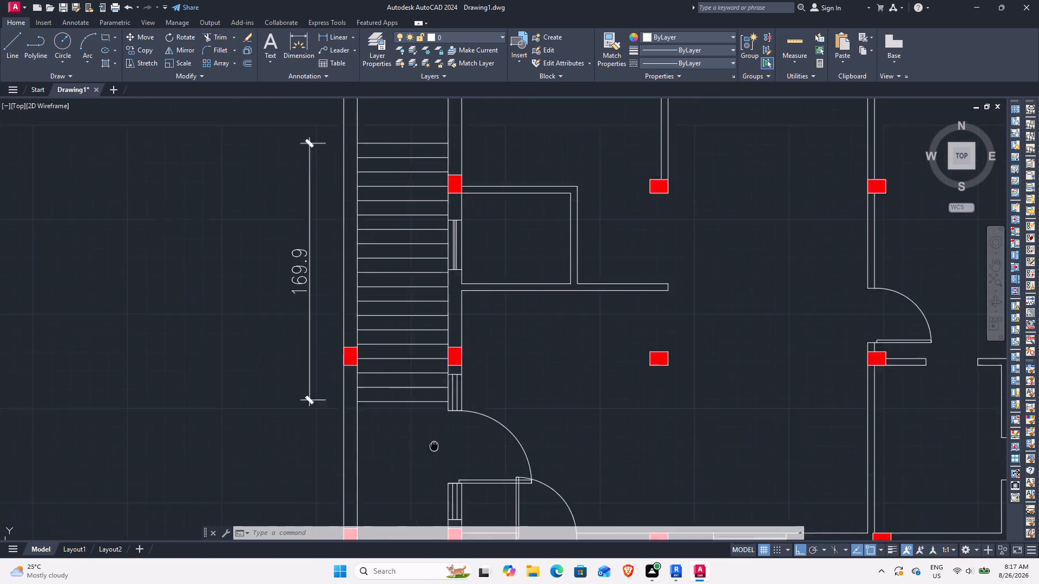
middle_click_drag(434, 446, 432, 476)
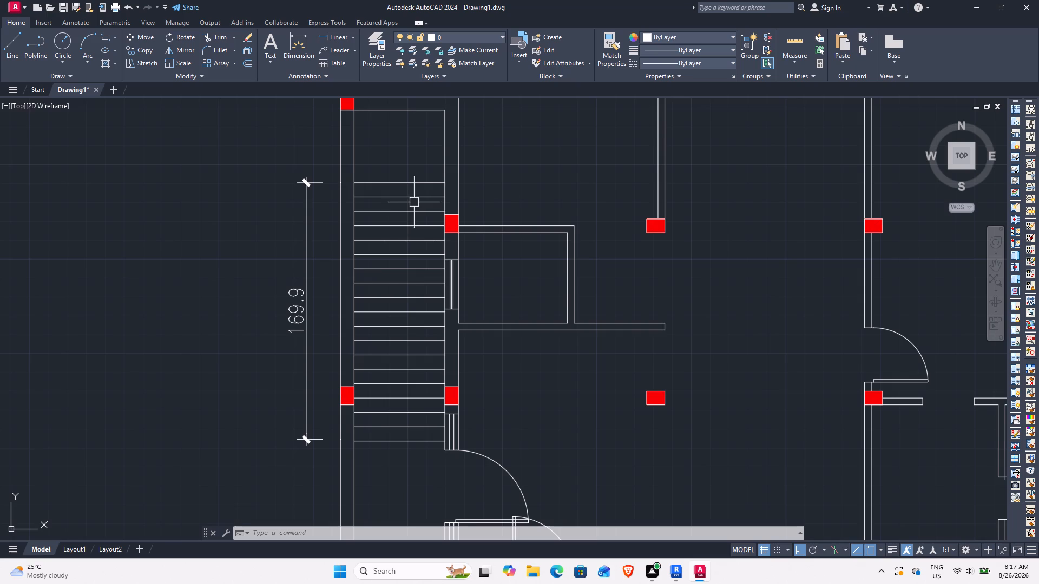
left_click(393, 441)
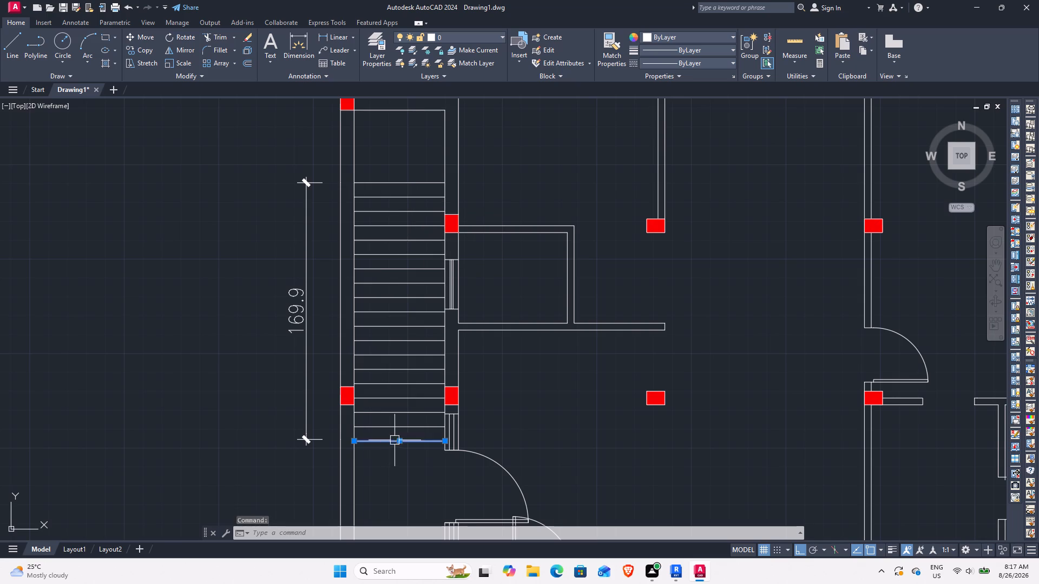
right_click(147, 441)
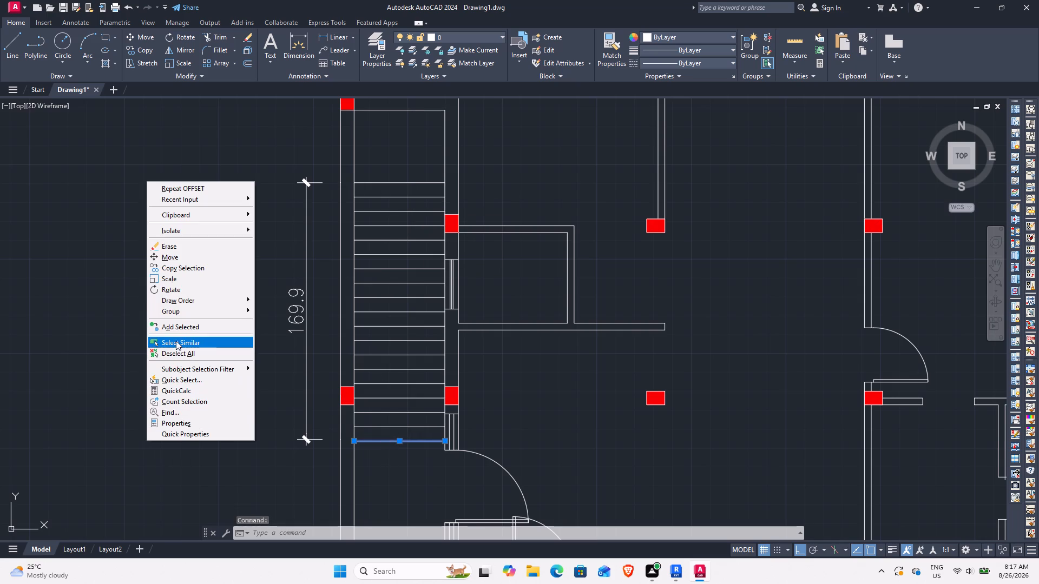
left_click(183, 242)
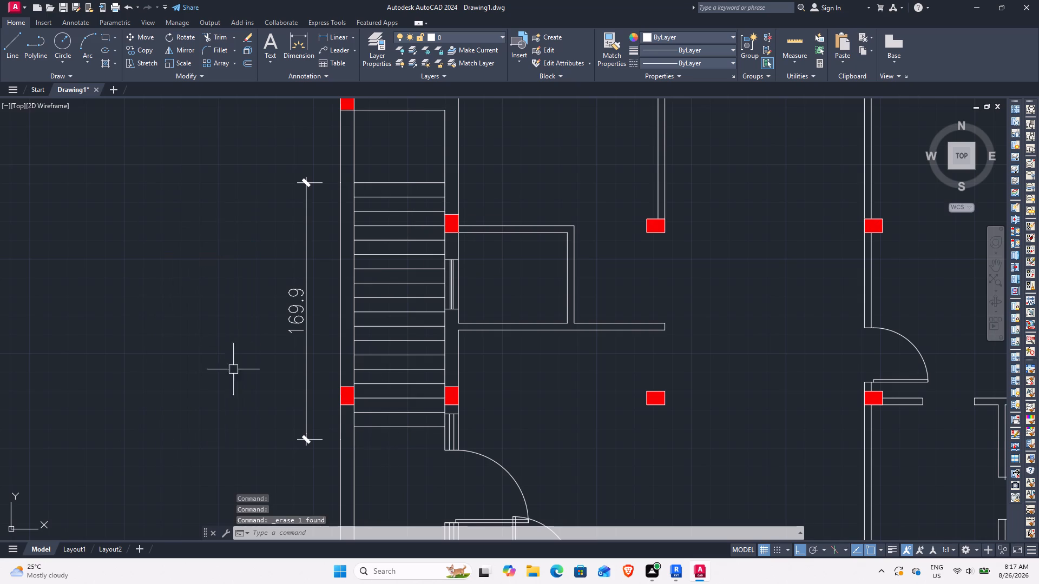
Erase the vertical dimension outside the outer west wall.
left_click(307, 434)
right_click(230, 401)
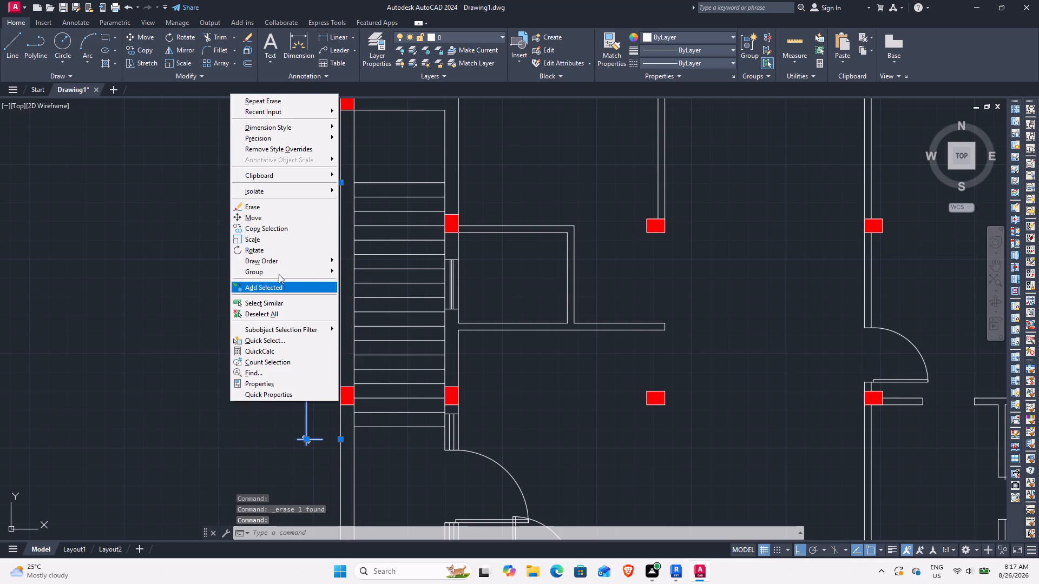
left_click(281, 208)
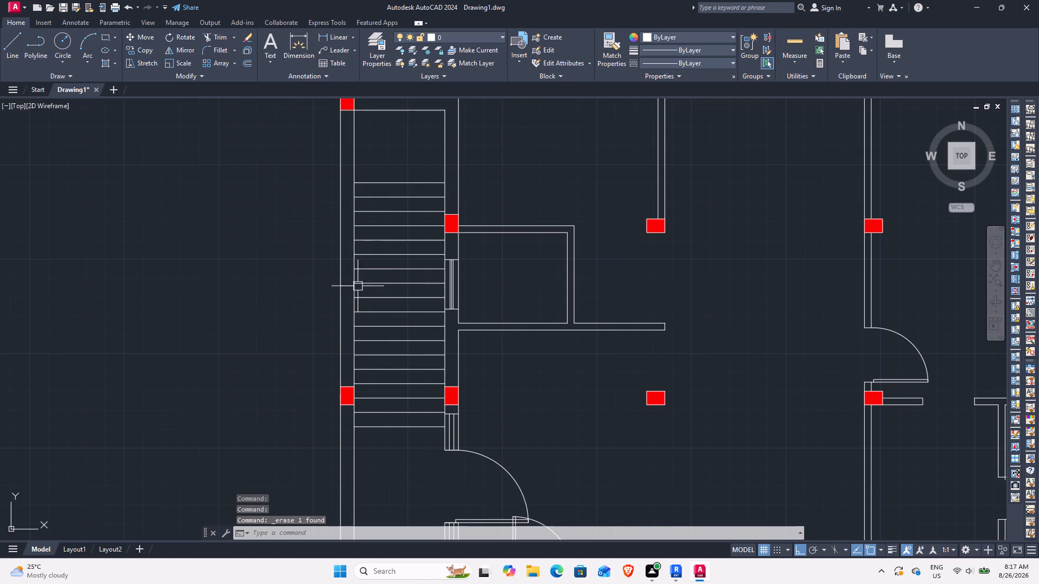
Offset the outer west wall's inside face 2.4' eastward to run a line down the middle of the stair.
type("O")
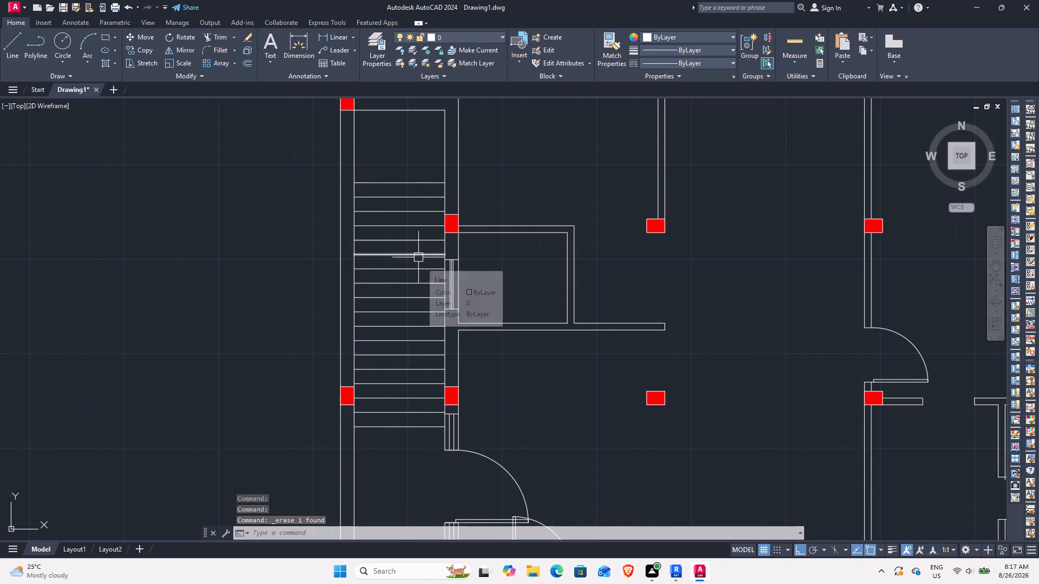
key("space")
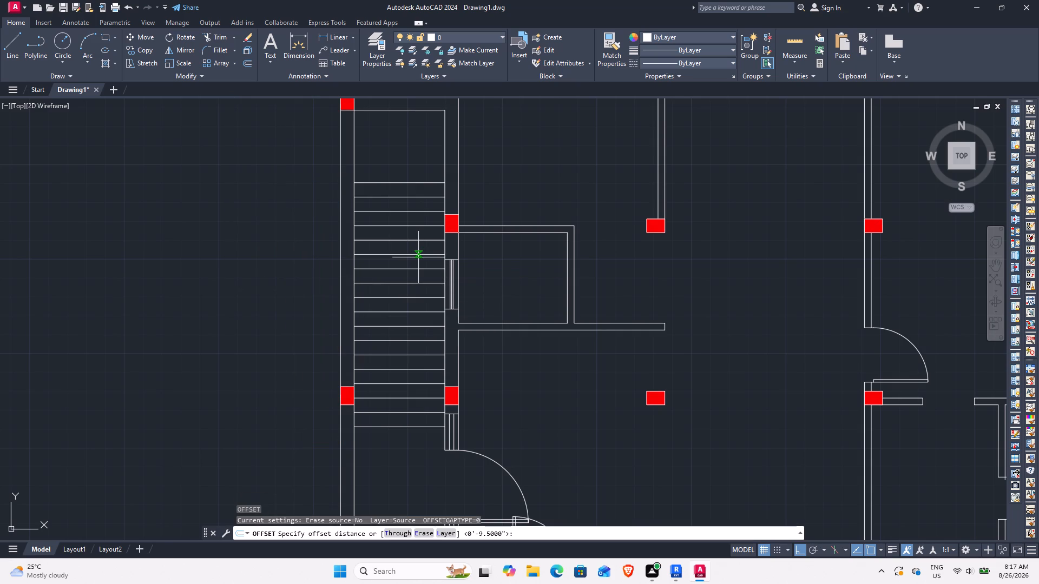
type("2.4'")
key("Return")
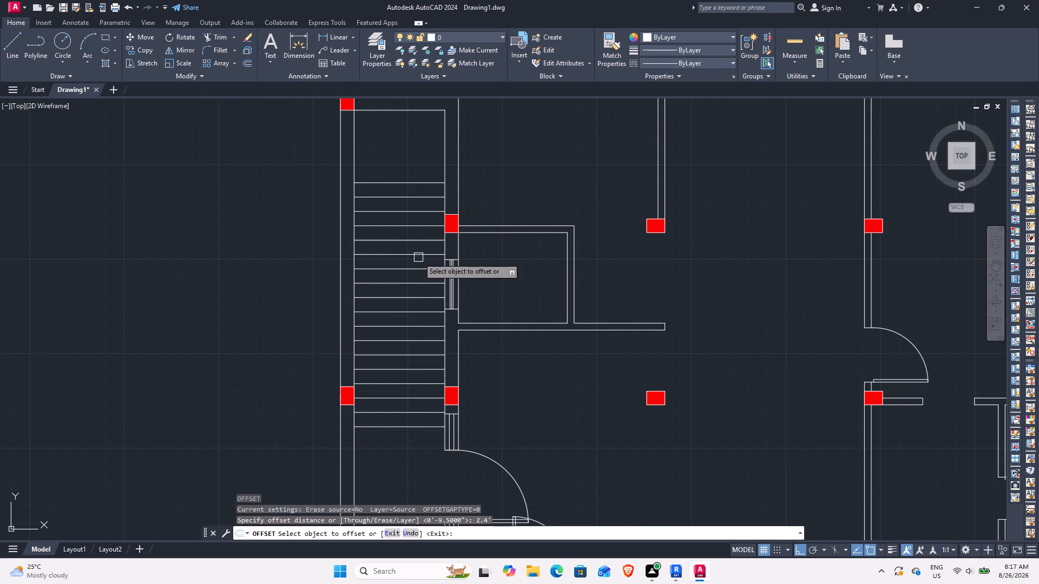
left_click(356, 289)
left_click(379, 288)
key("Escape")
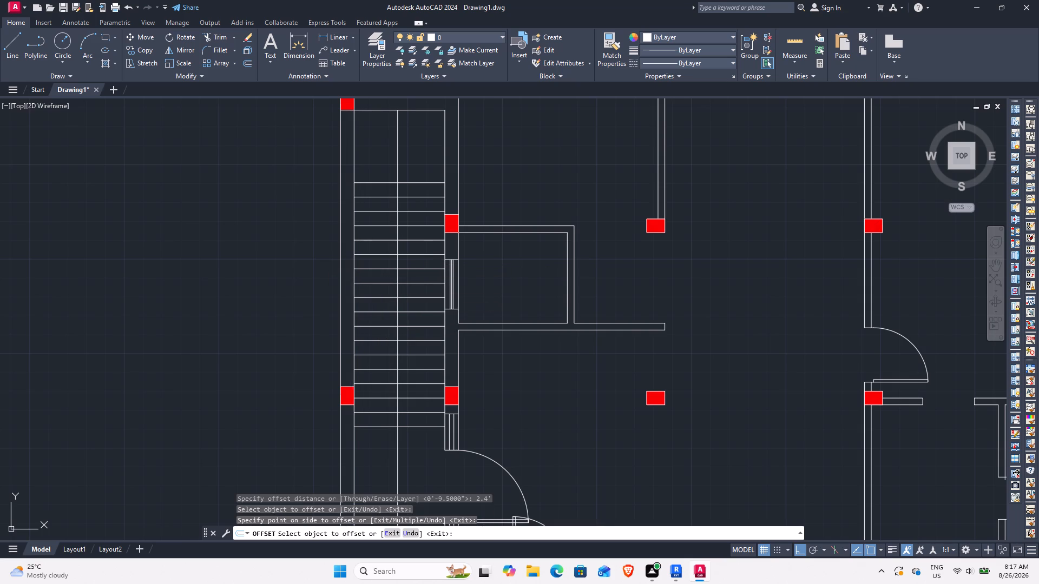
Offset the stair's middle line 2" eastward.
key("space")
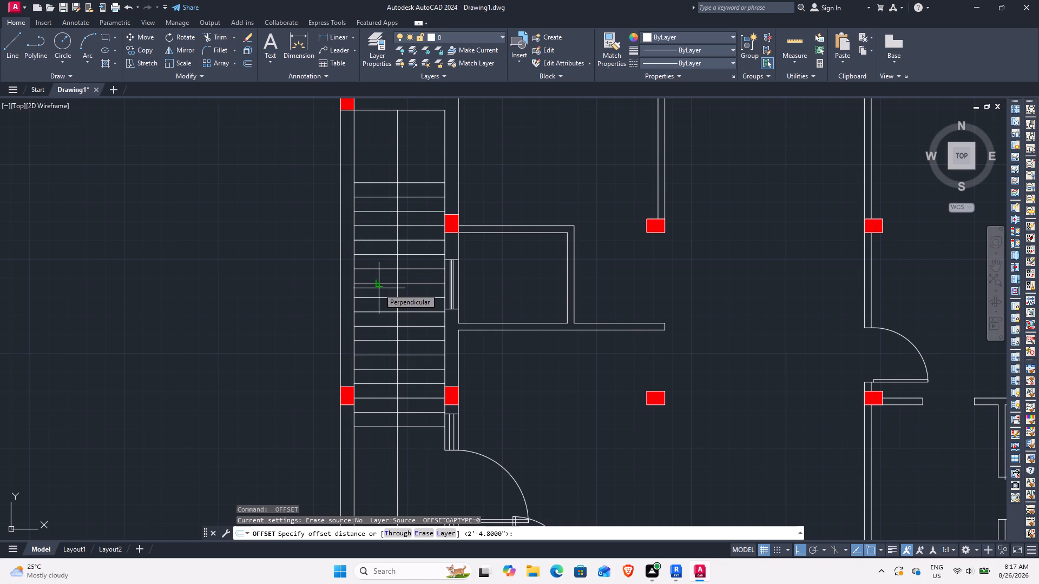
key("2")
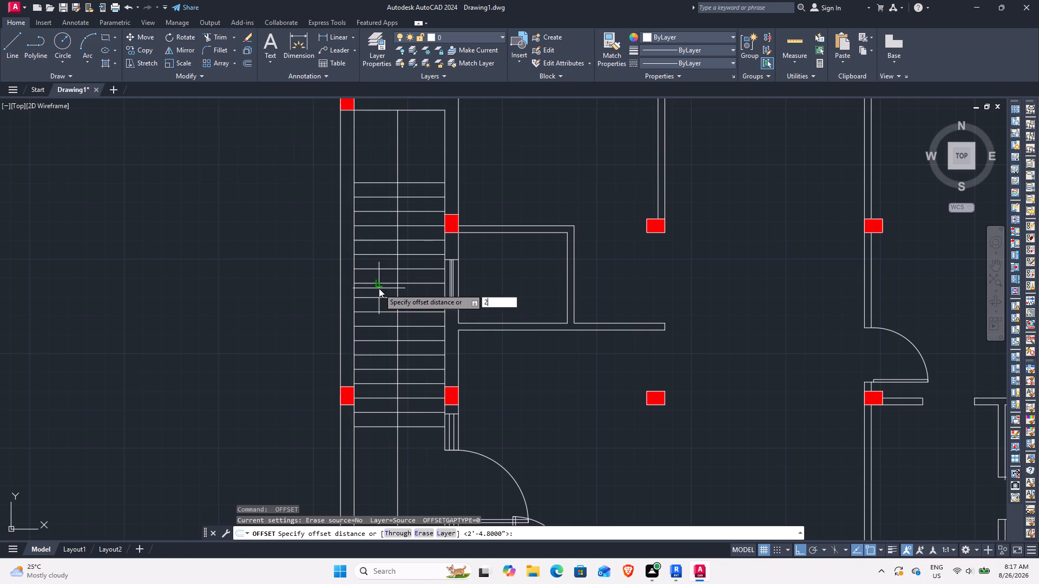
key("Return")
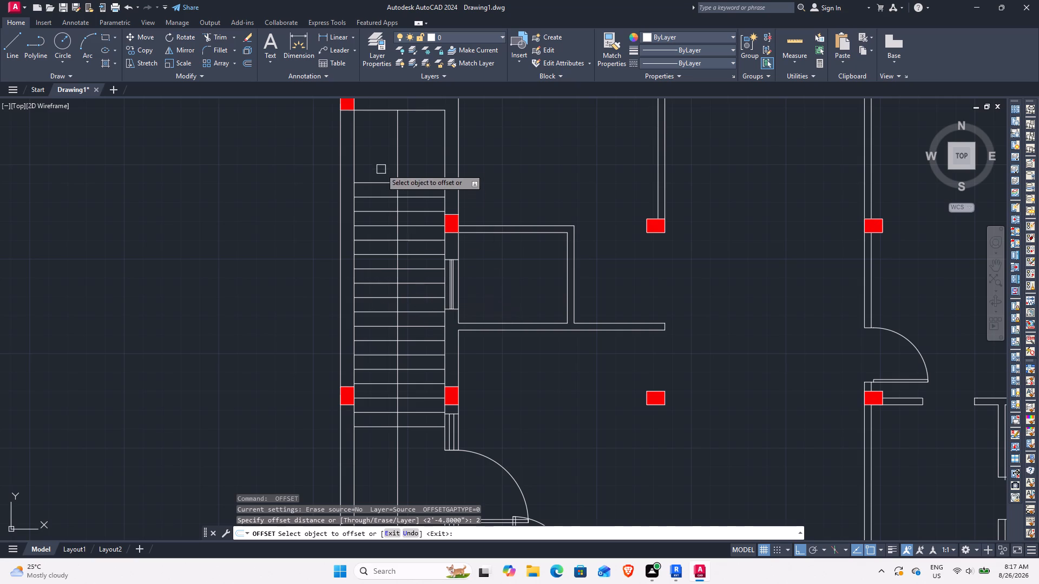
left_click(396, 151)
left_click(431, 143)
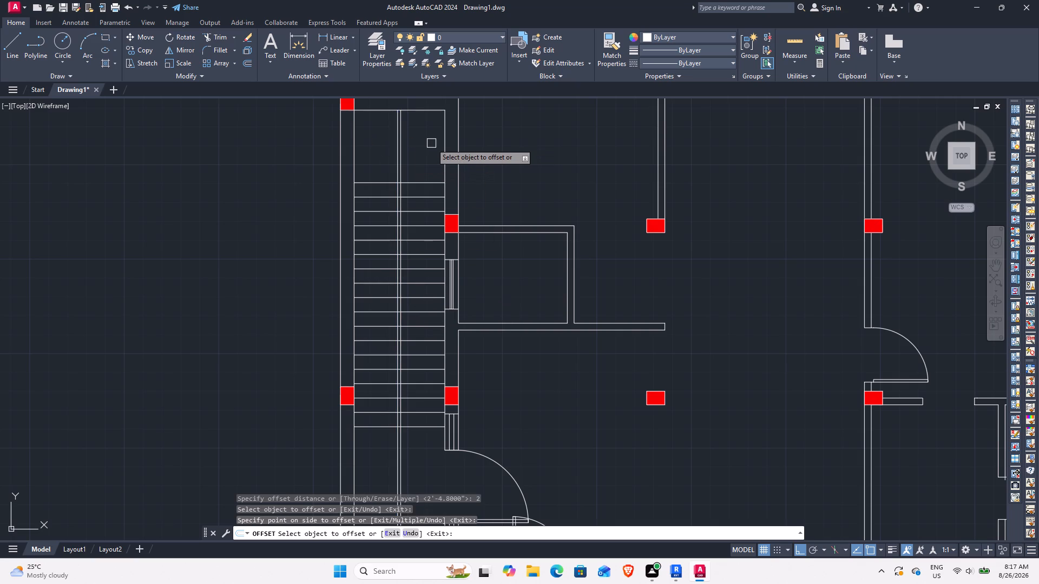
key("Escape")
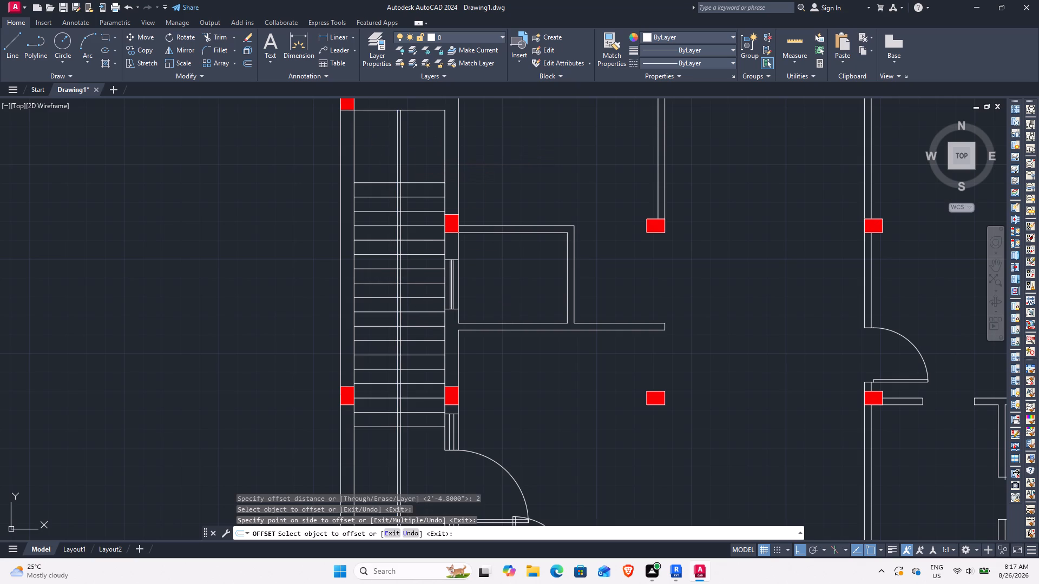
Trim both middle stair lines where they extend north of the first tread and south of the last tread.
type("TR")
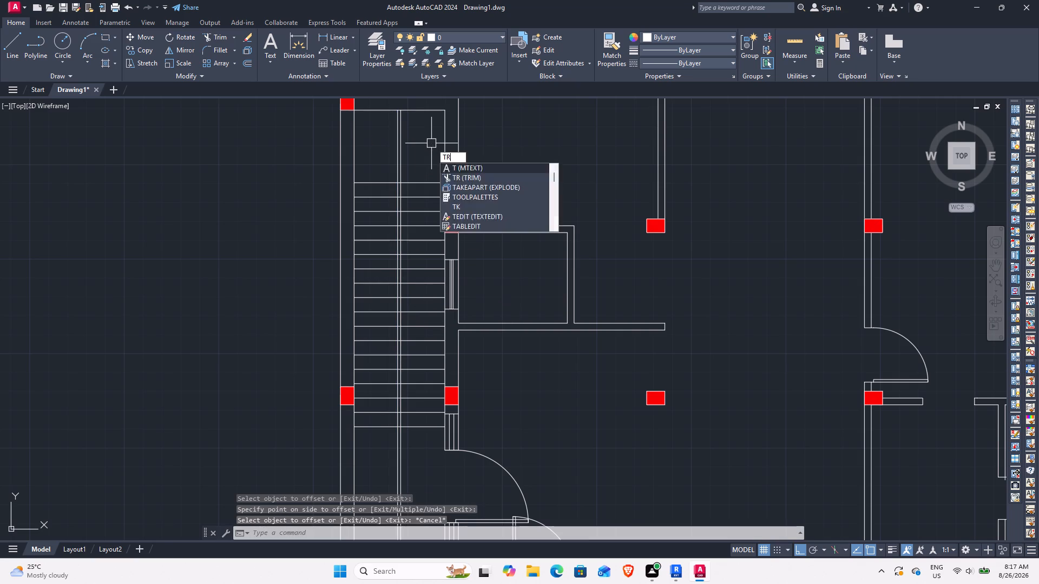
key("space")
left_click(413, 156)
left_click(387, 149)
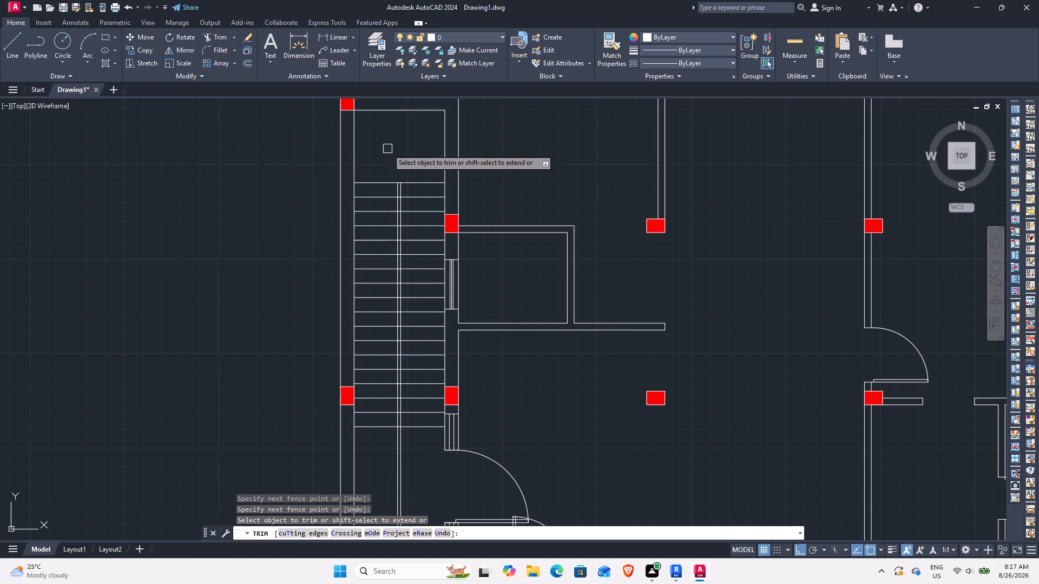
middle_click_drag(390, 160, 390, 87)
scroll(390, 92, "up", 1)
left_click_drag(423, 433, 416, 432)
left_click(383, 423)
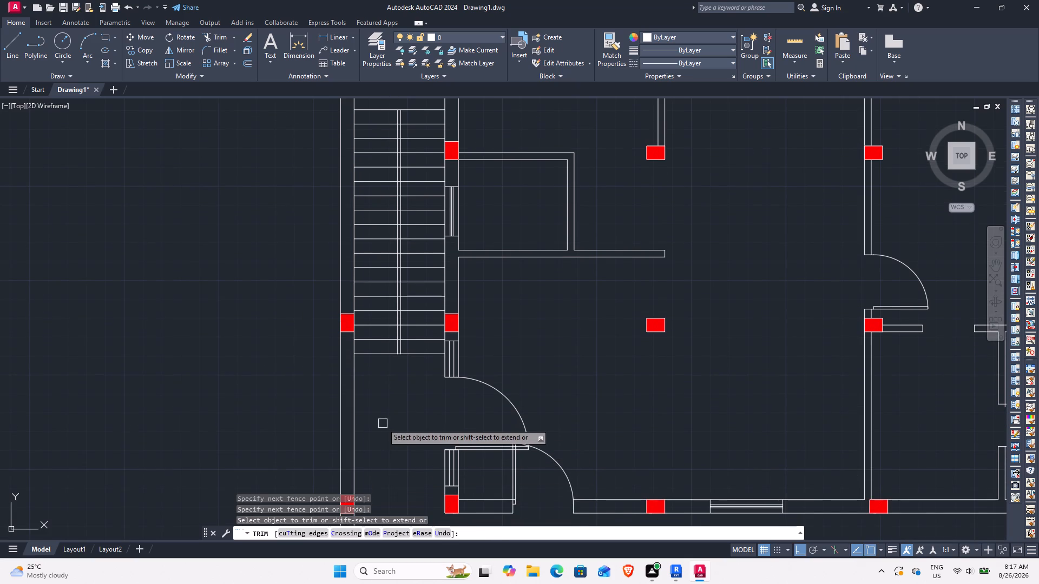
Trim the tread segments between the two middle stair lines, from the last tread up to the first tread.
middle_click_drag(379, 416, 376, 468)
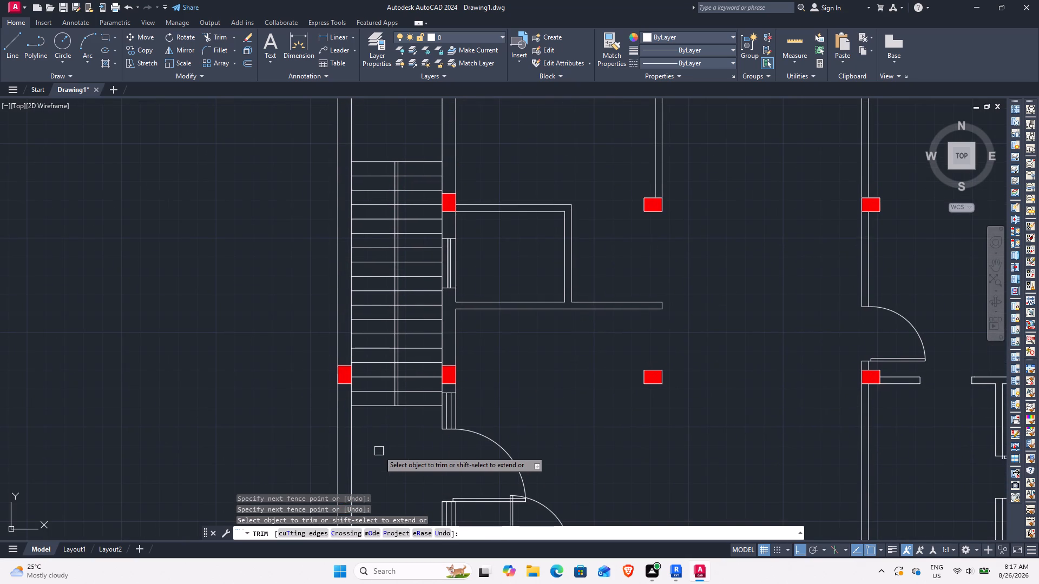
scroll(393, 435, "up", 2)
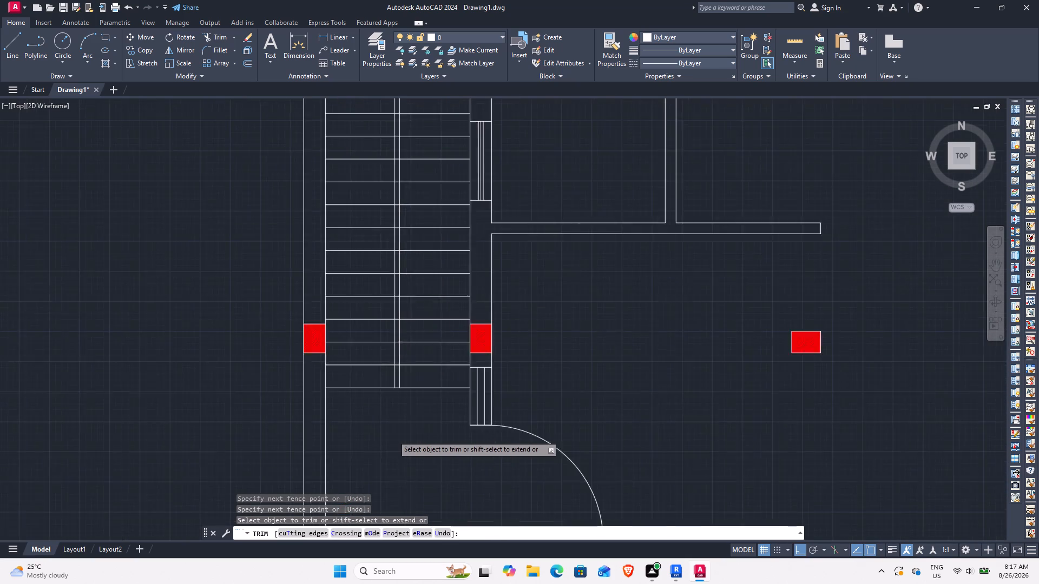
scroll(393, 435, "up", 3)
middle_click_drag(397, 364, 379, 534)
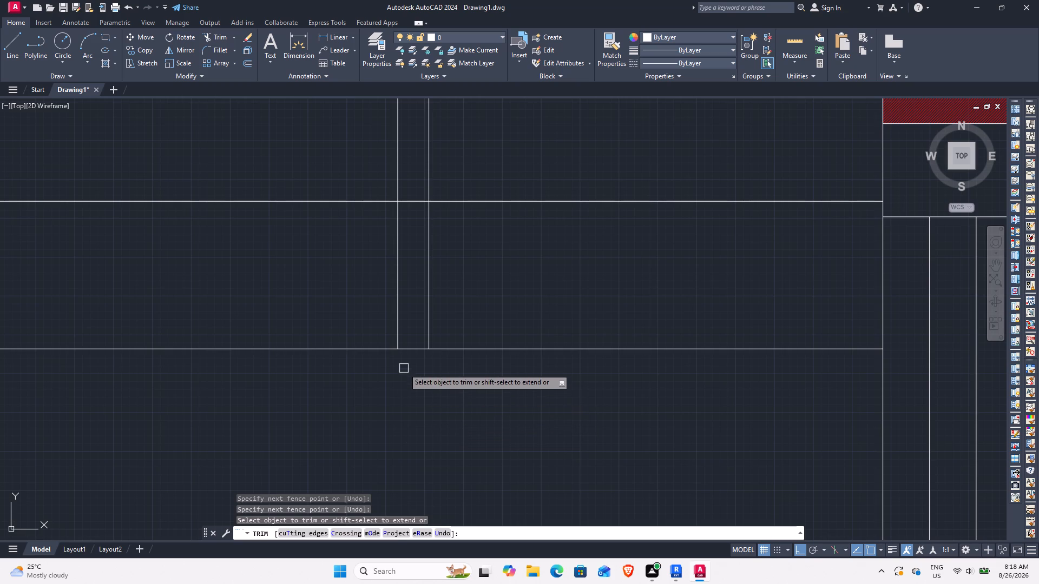
left_click(415, 354)
scroll(413, 286, "down", 4)
middle_click_drag(417, 198, 392, 454)
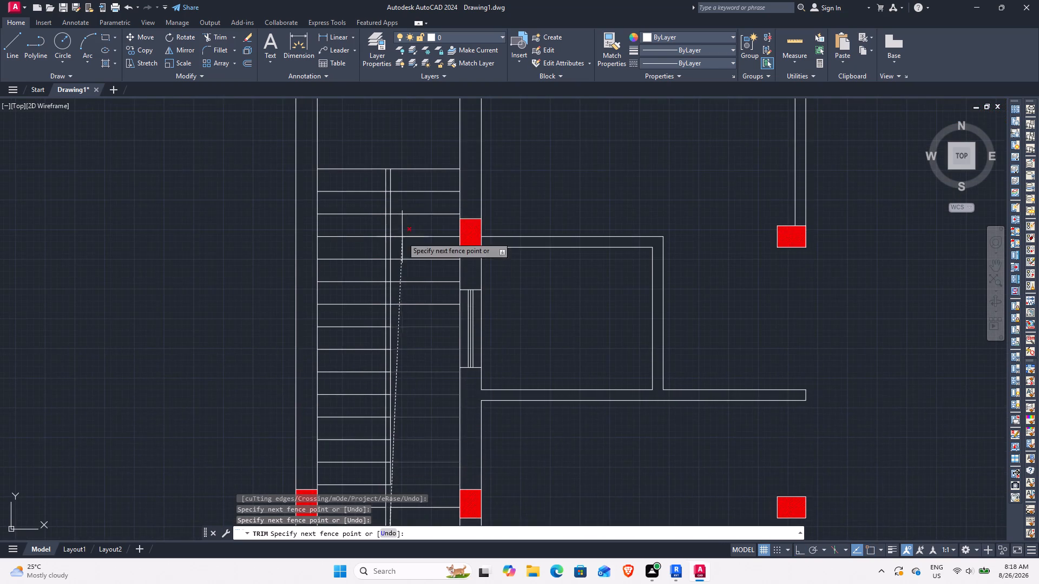
middle_click_drag(400, 223, 376, 388)
scroll(363, 339, "up", 4)
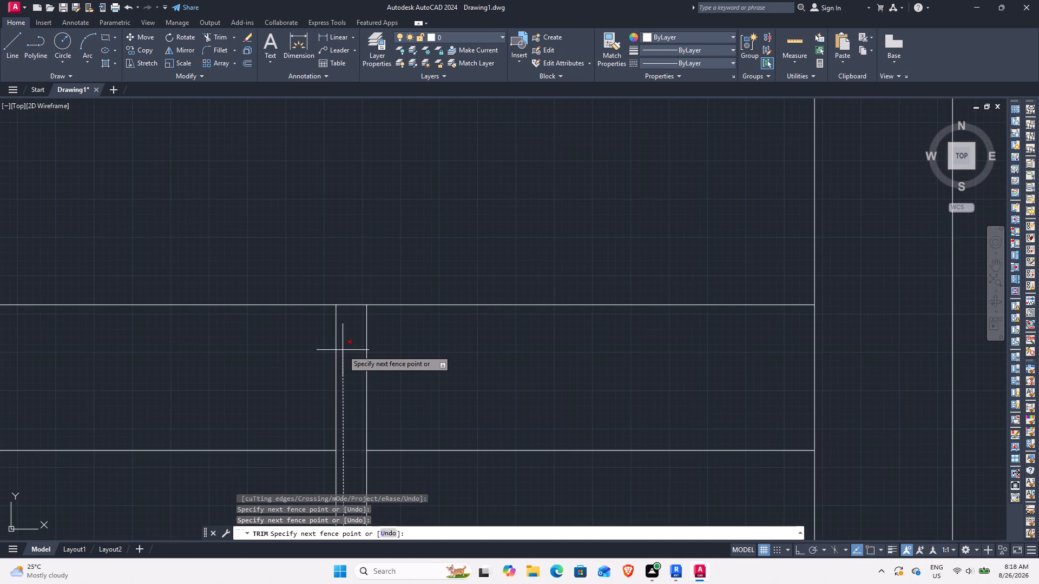
left_click(347, 347)
key("Escape")
Trim away the southern treads of the stair's east flight, keeping only the six northernmost treads.
scroll(360, 349, "down", 3)
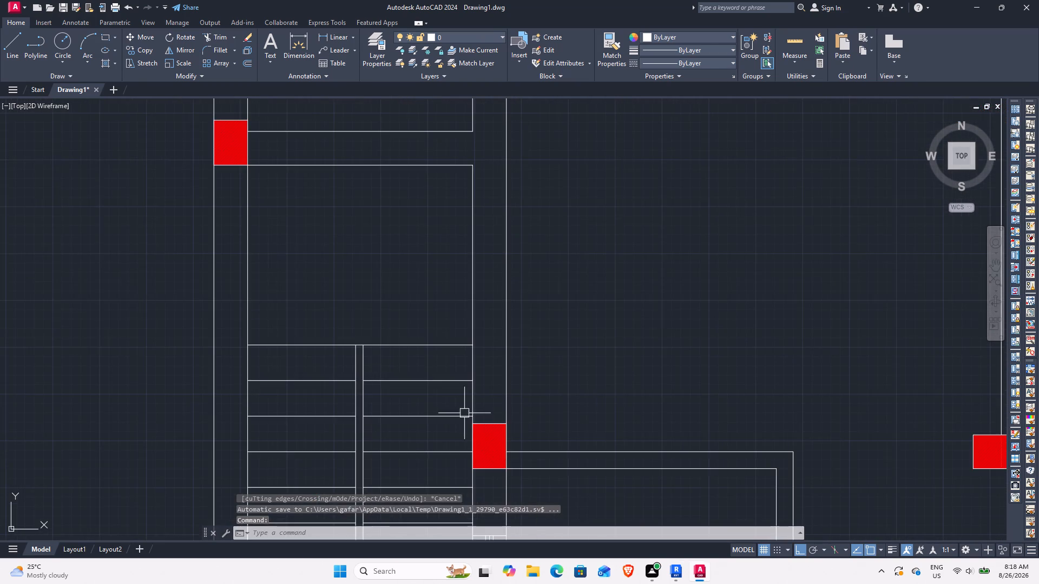
middle_click_drag(463, 413, 423, 264)
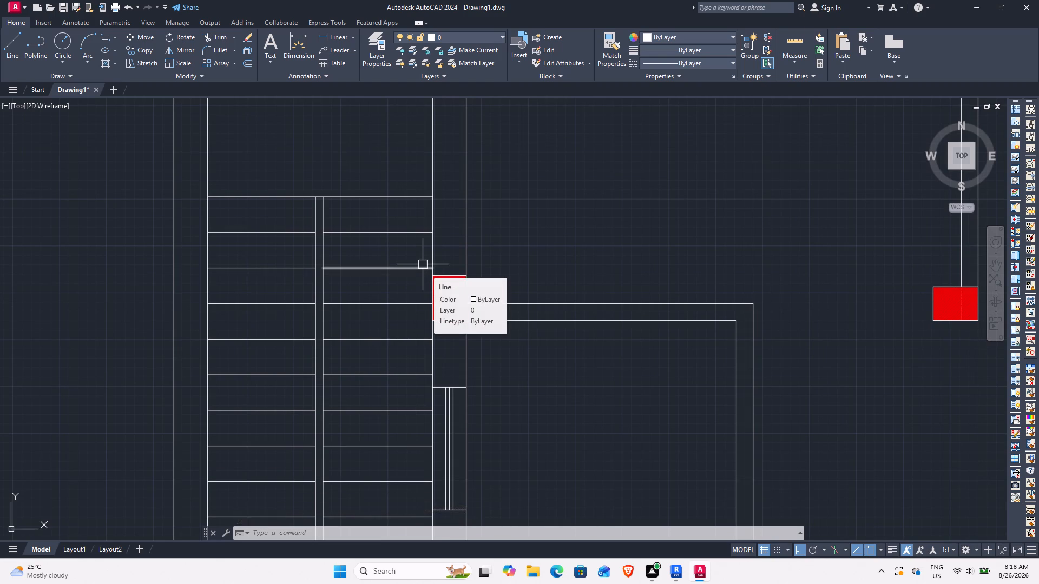
middle_click_drag(411, 359, 407, 220)
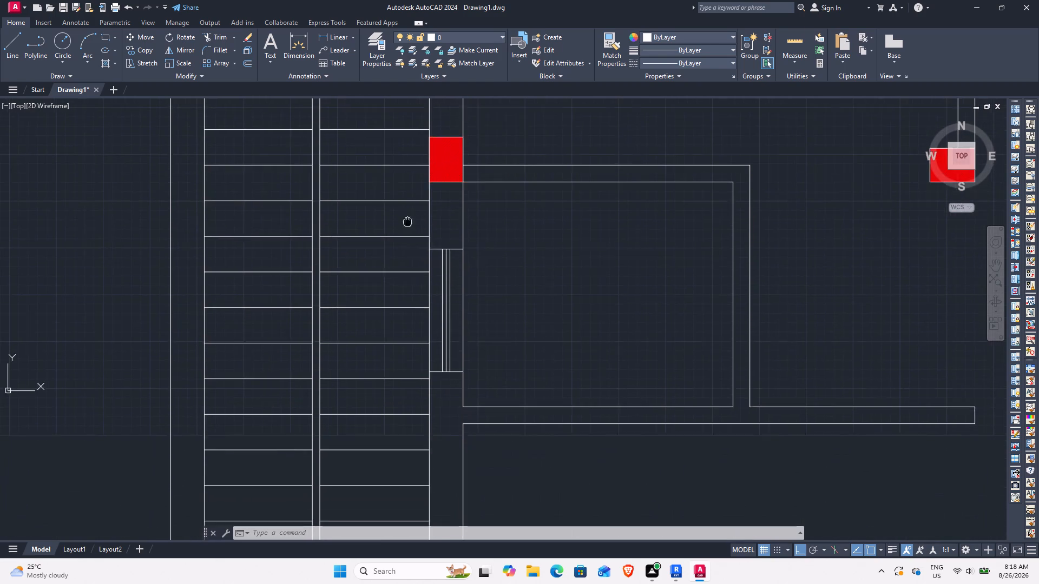
middle_click_drag(407, 220, 407, 219)
scroll(378, 231, "down", 2)
middle_click_drag(368, 275, 365, 327)
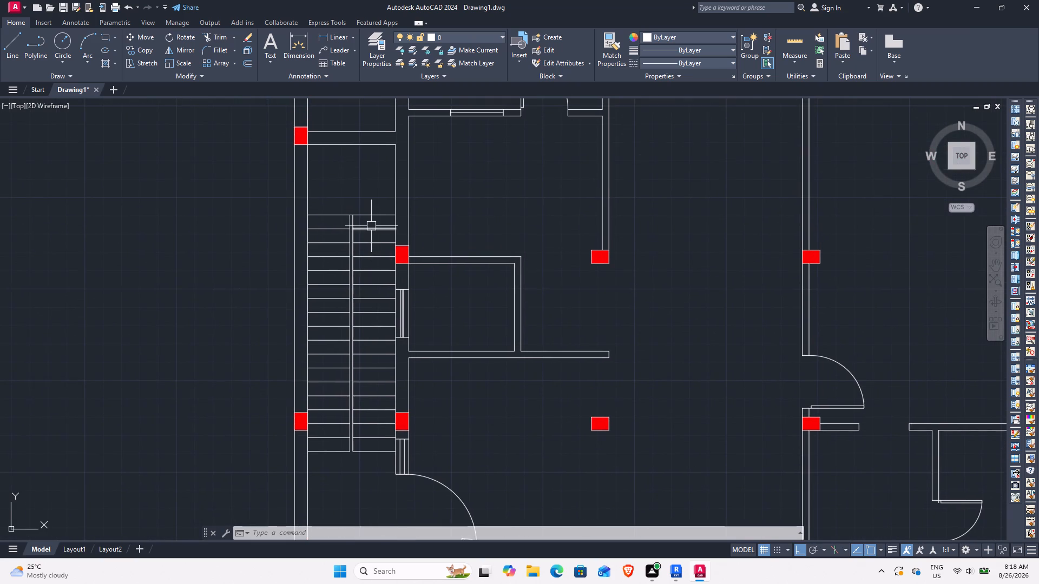
scroll(371, 226, "up", 1)
middle_click_drag(354, 316, 353, 271)
type("TR")
key("space")
middle_click_drag(356, 429, 353, 371)
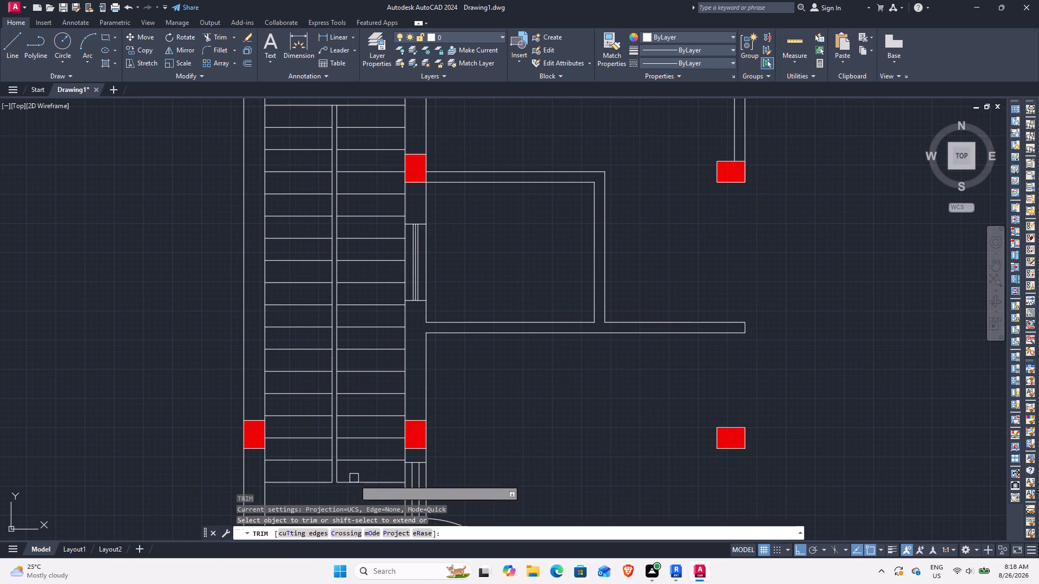
left_click(370, 489)
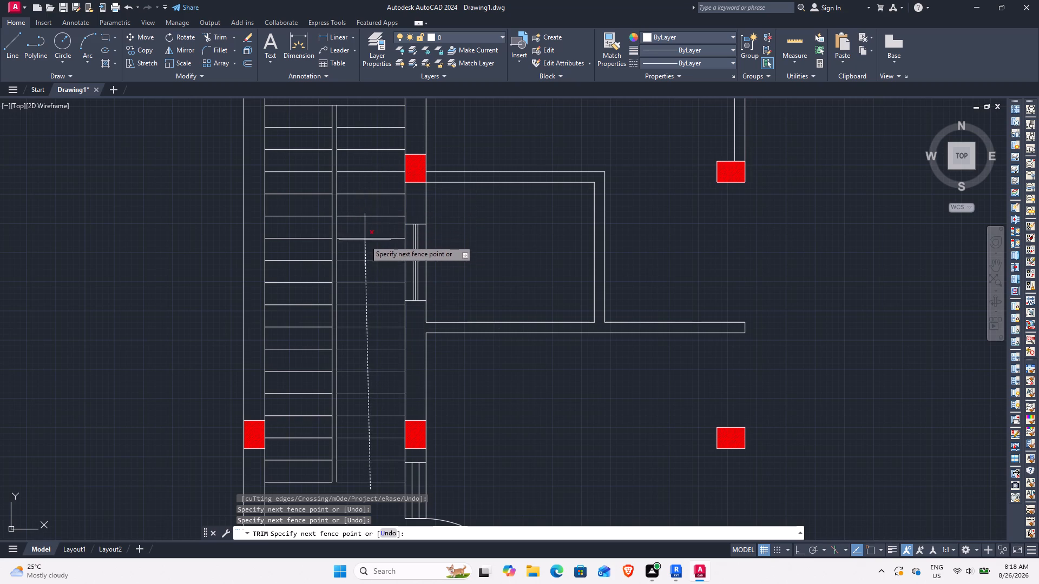
middle_click_drag(365, 241, 364, 348)
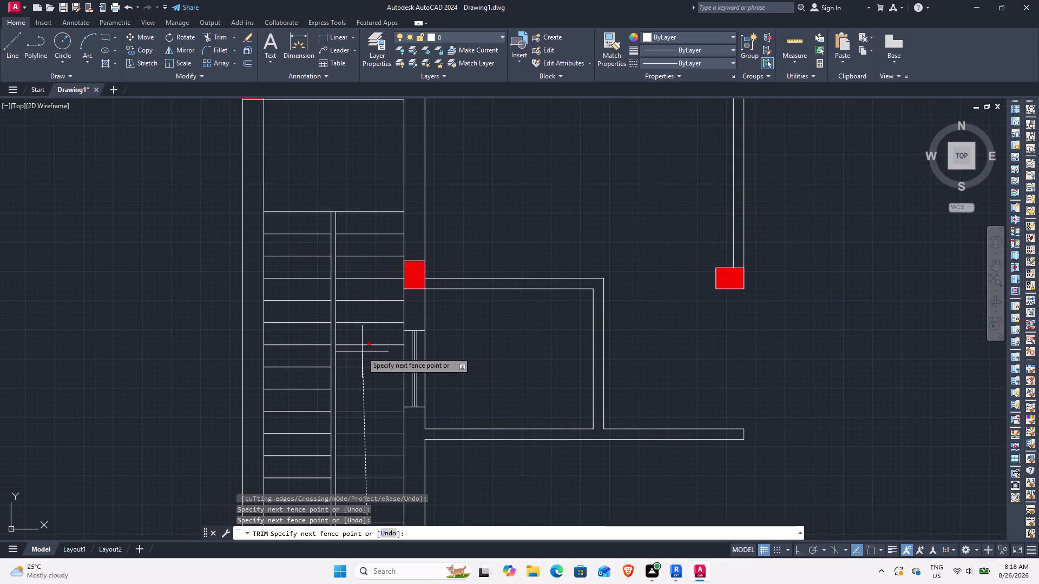
left_click(372, 342)
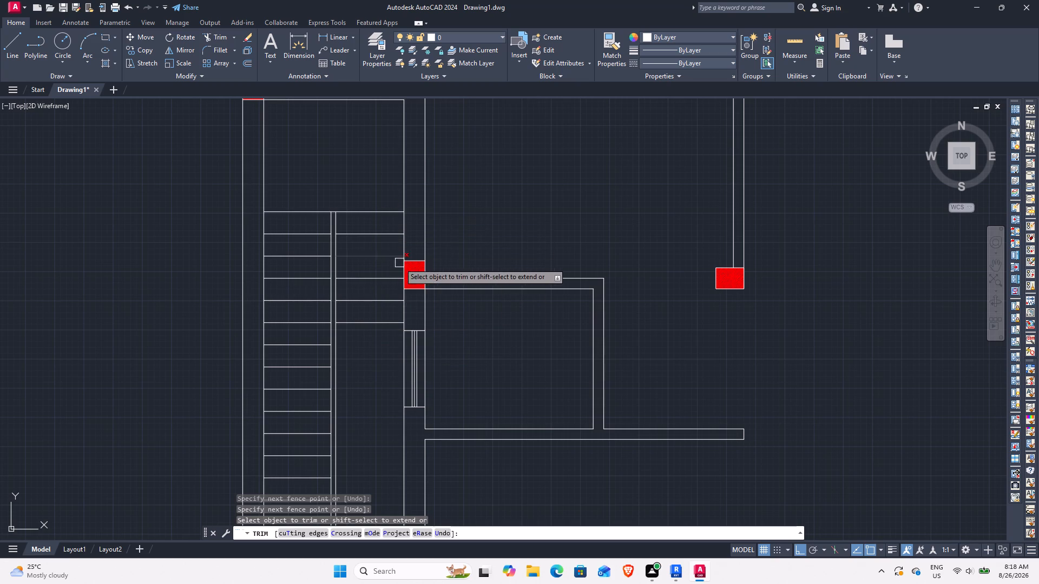
key("Escape")
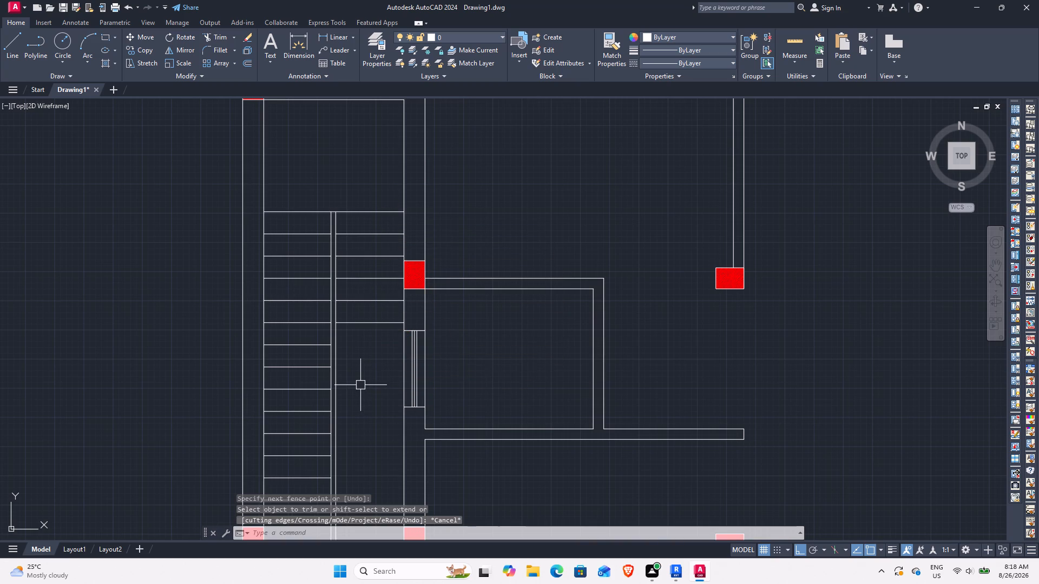
Trim the eastern middle stair line south of the east flight's last remaining tread.
key("space")
left_click(338, 370)
key("Escape")
Dismiss the Bentley CONNECTION Client sign-in window and return to the floor plan.
scroll(336, 366, "down", 2)
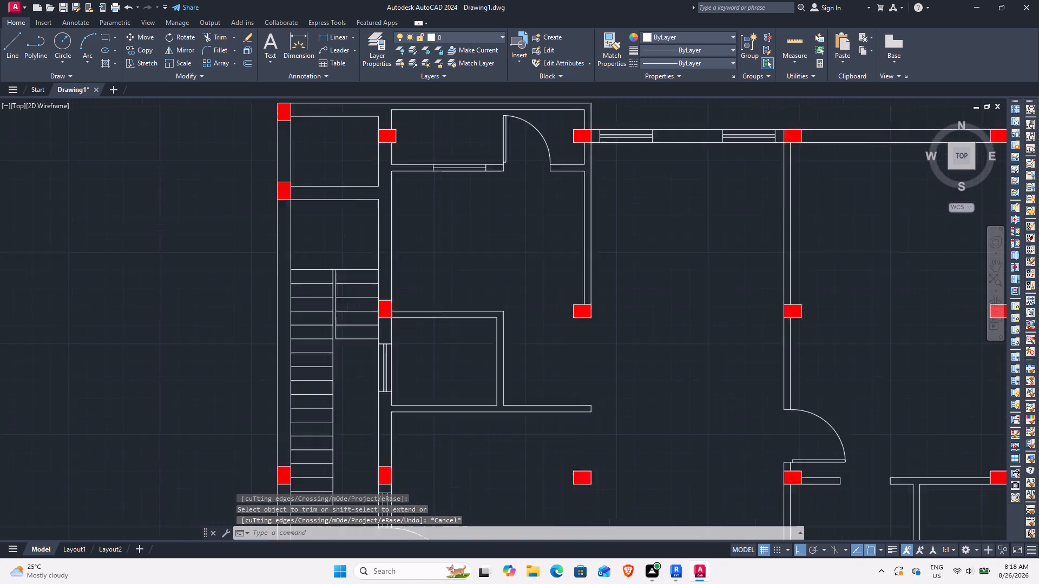
scroll(336, 366, "down", 1)
middle_click_drag(327, 369, 345, 310)
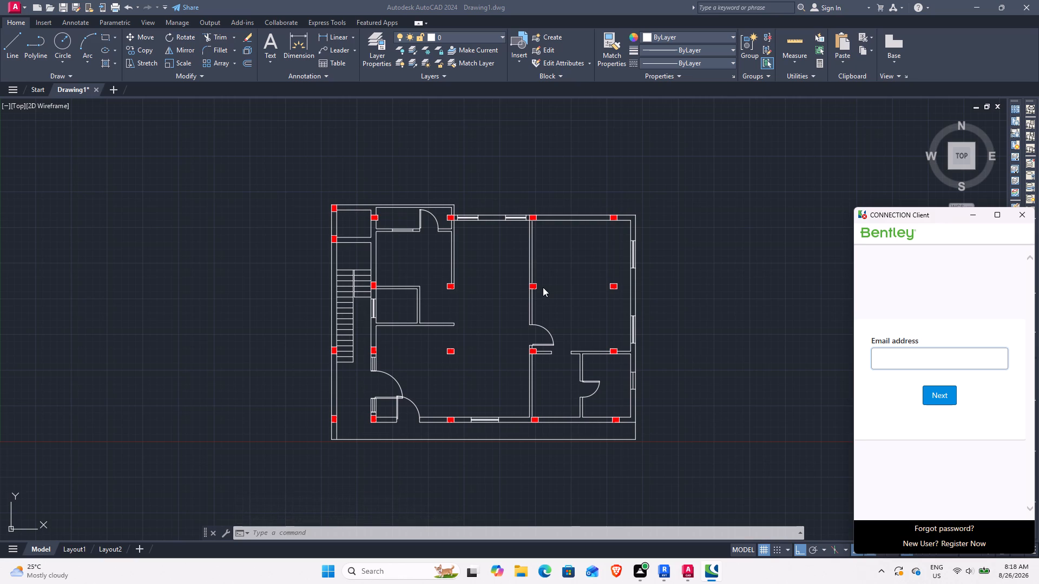
left_click(1024, 218)
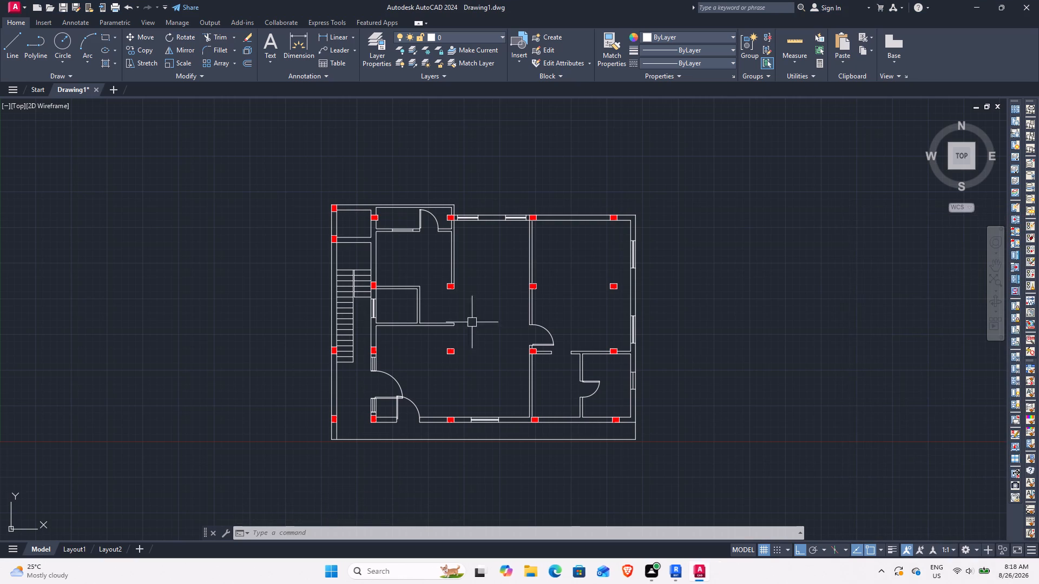
Examine the staircase and the northern rooms of the floor plan.
scroll(483, 228, "up", 3)
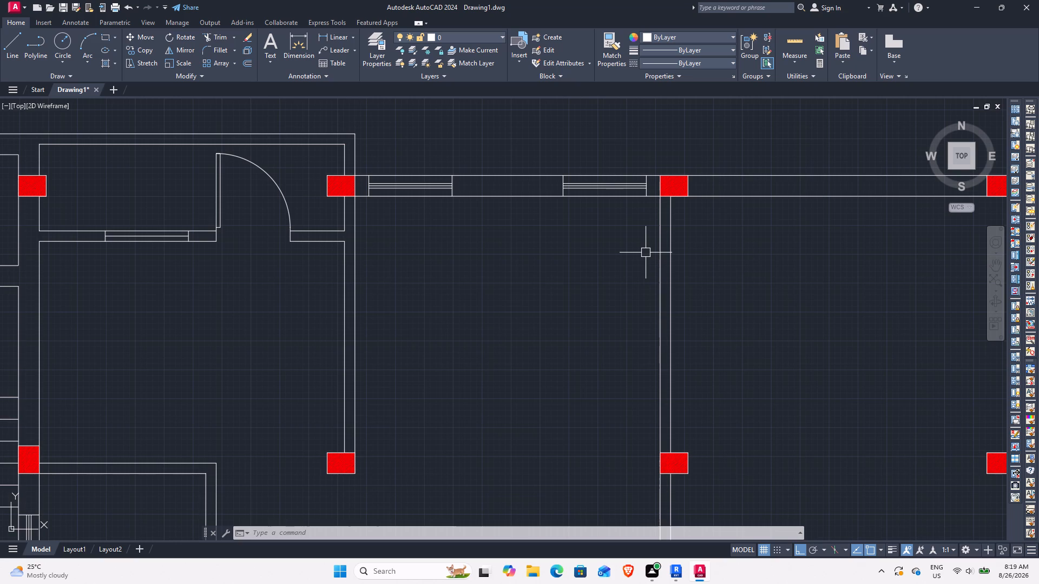
middle_click_drag(440, 340, 610, 298)
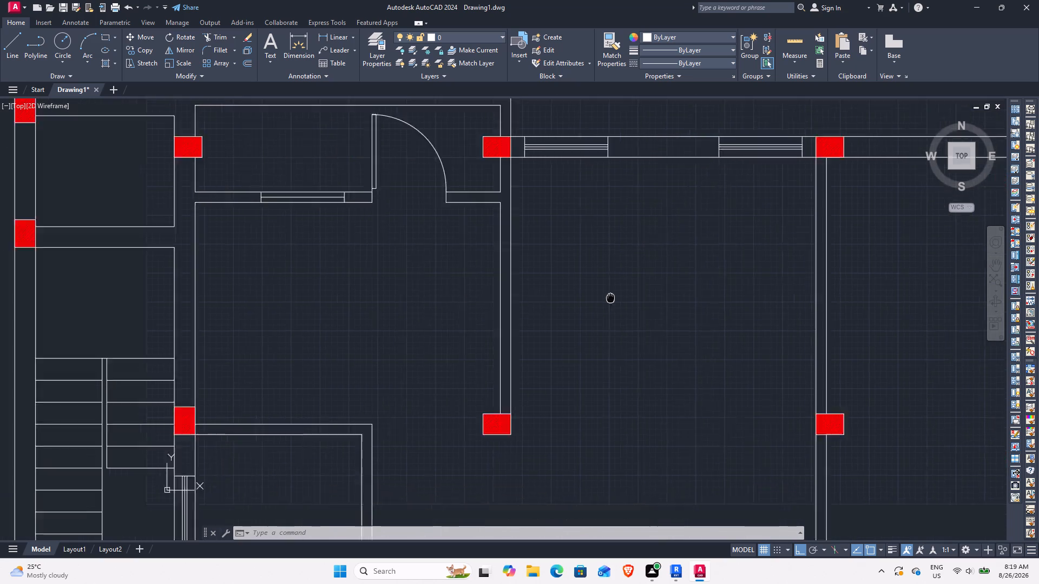
middle_click_drag(610, 298, 813, 230)
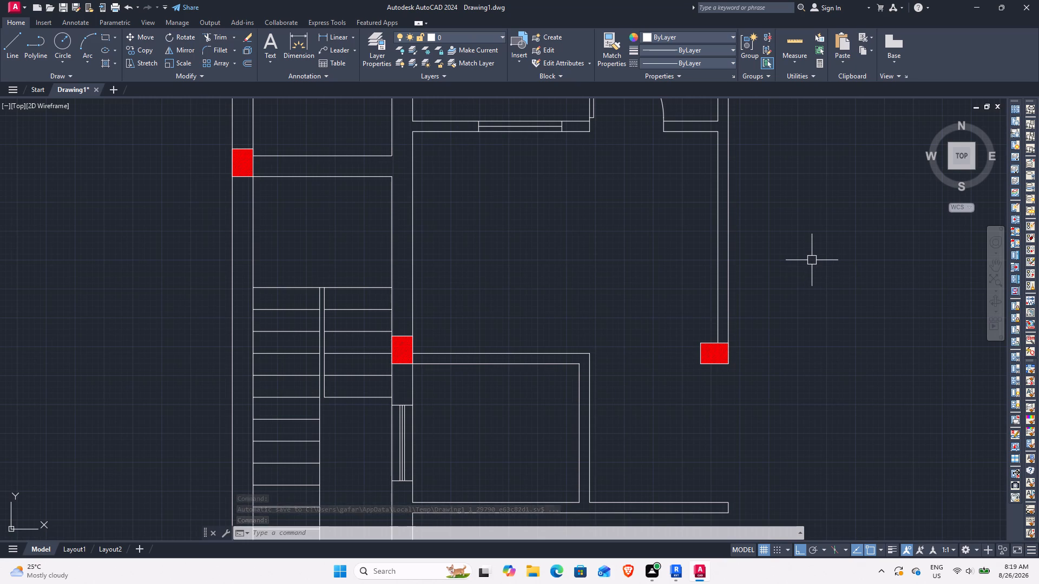
scroll(482, 348, "down", 1)
middle_click_drag(452, 334, 486, 224)
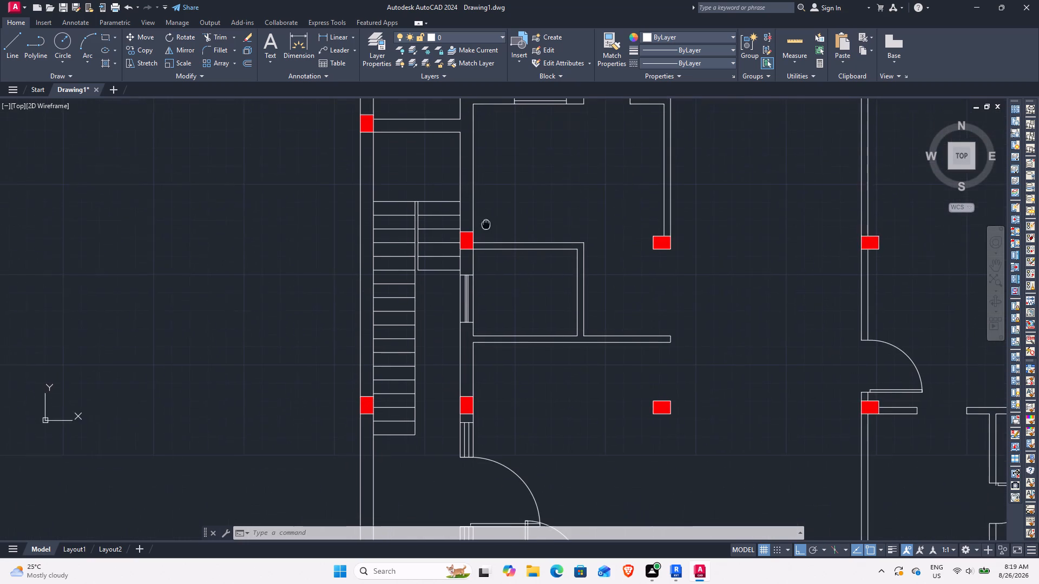
middle_click_drag(486, 224, 486, 223)
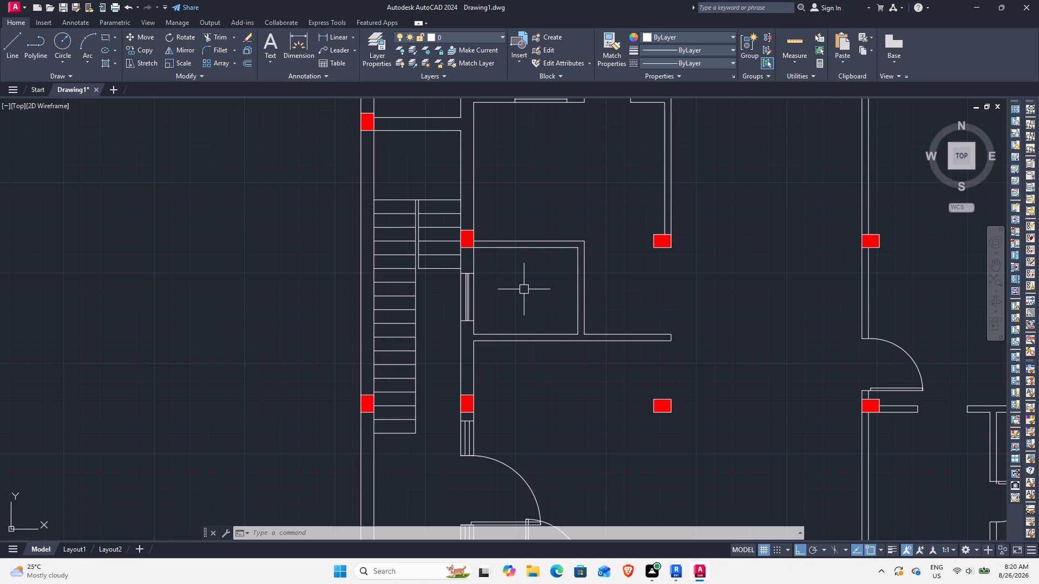
middle_click_drag(657, 265, 536, 415)
middle_click_drag(698, 388, 685, 385)
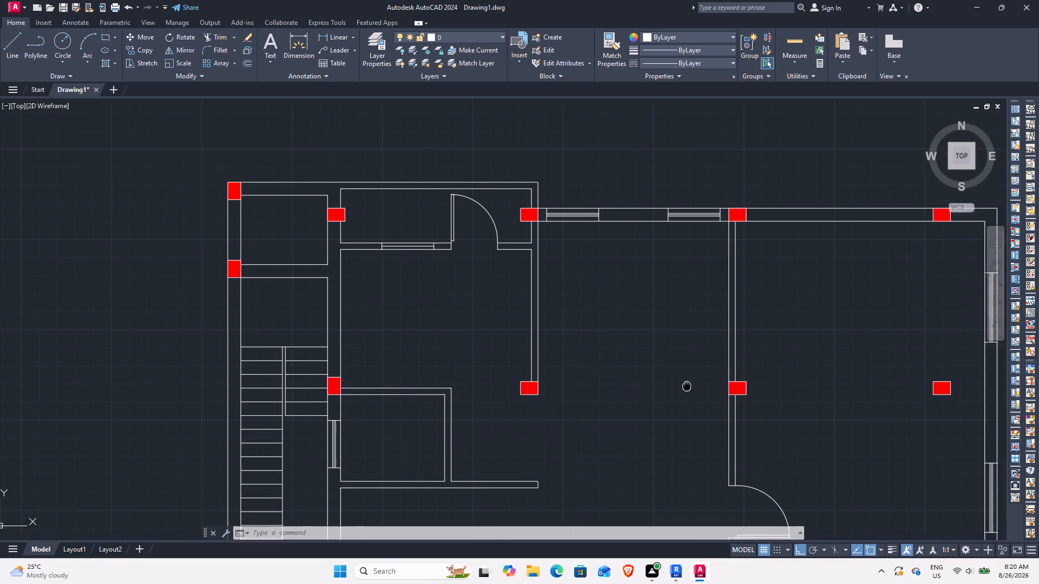
middle_click_drag(685, 385, 626, 393)
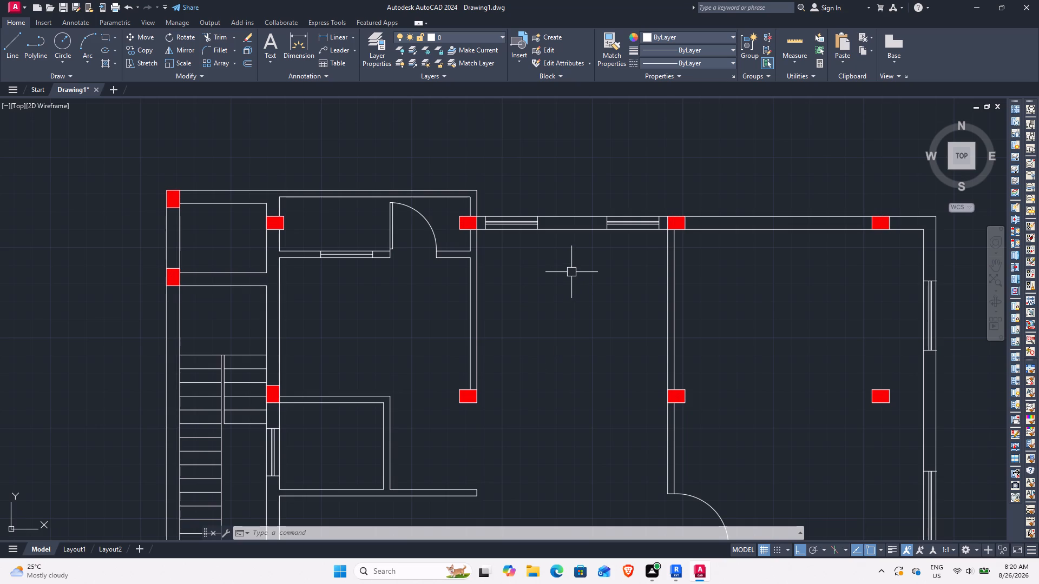
Offset the inside faces of the north, east and west walls of the middle north room 3'6" into the room.
key("o")
key("space")
type("3'6")
key("Return")
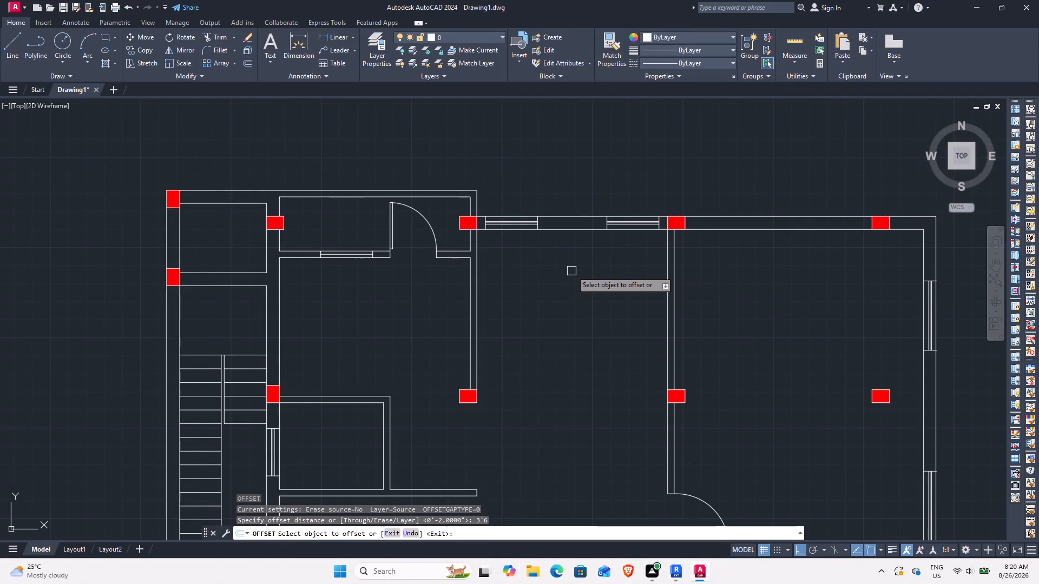
left_click(584, 230)
left_click(590, 293)
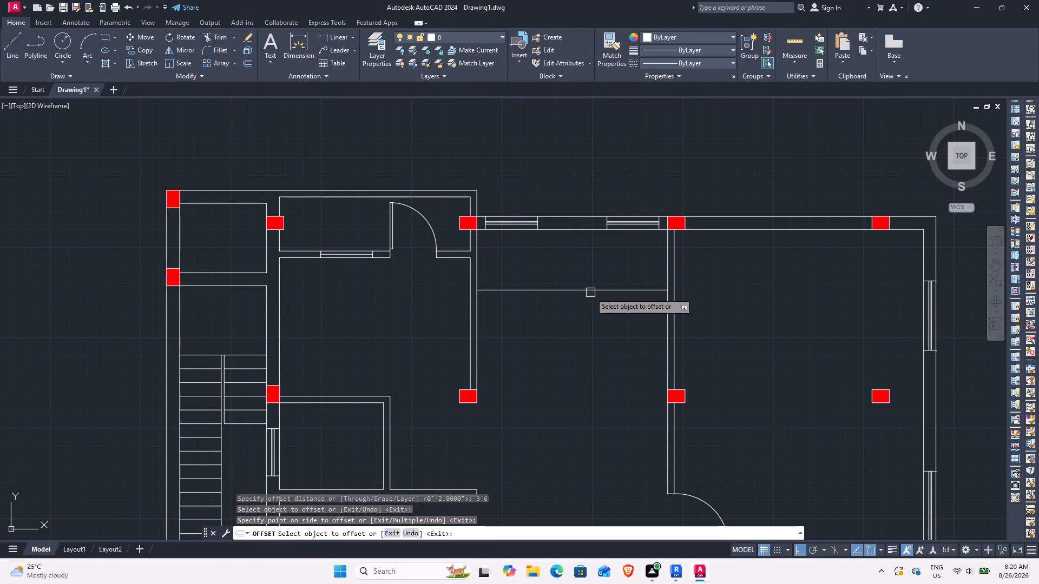
left_click(666, 326)
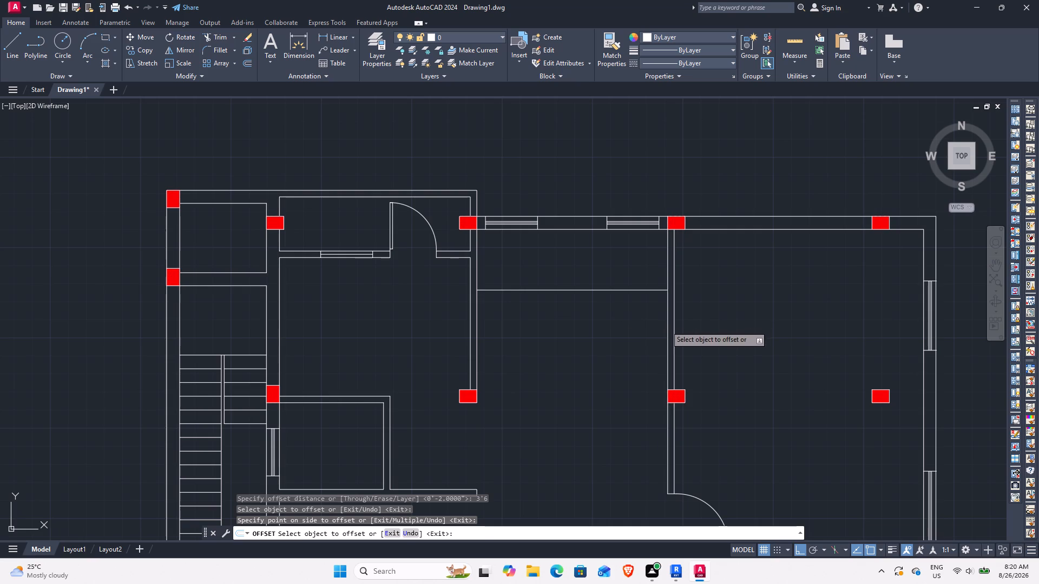
left_click(636, 334)
left_click(480, 342)
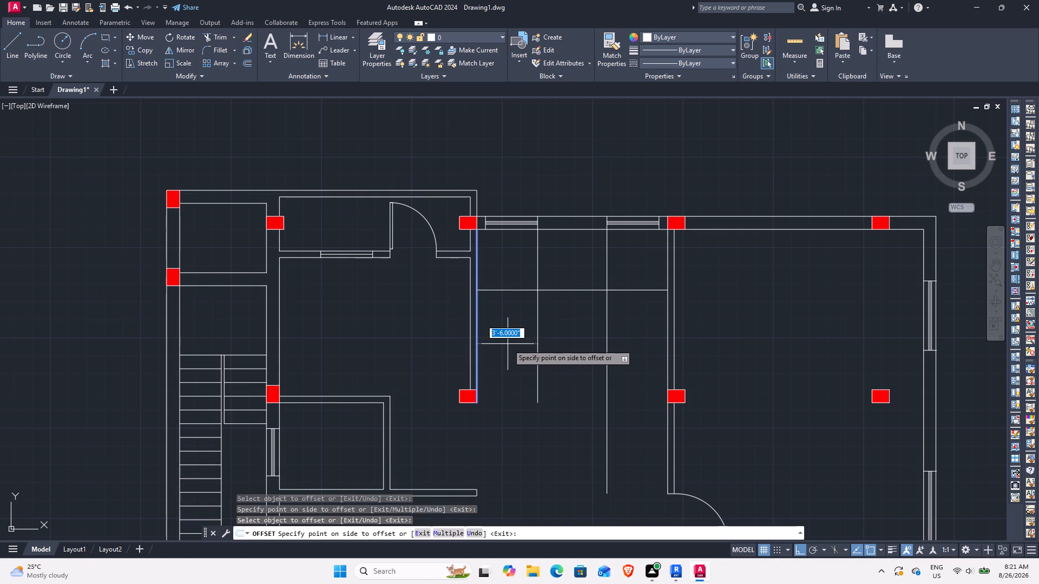
left_click(523, 344)
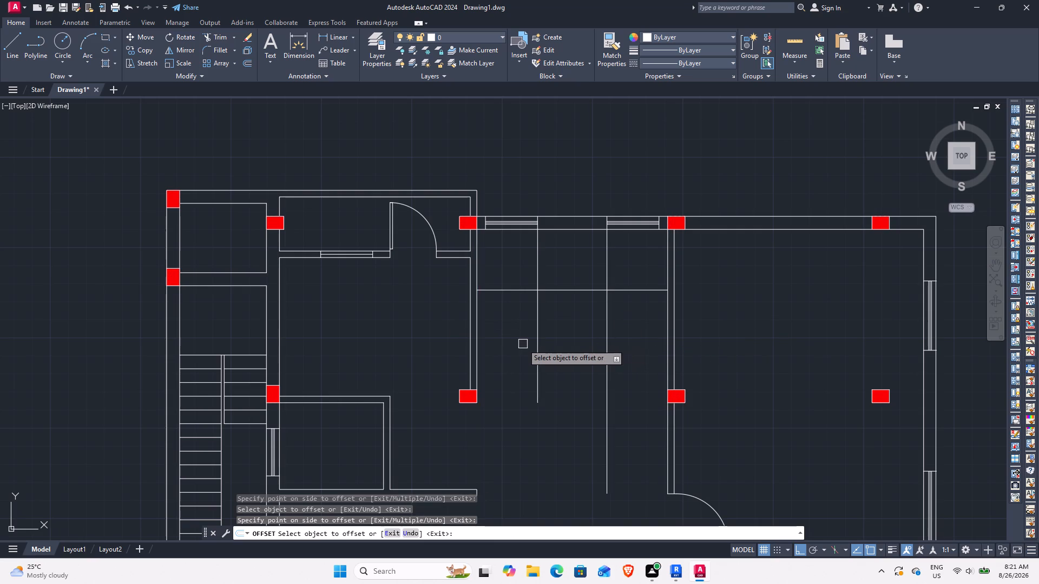
middle_click_drag(541, 311, 543, 346)
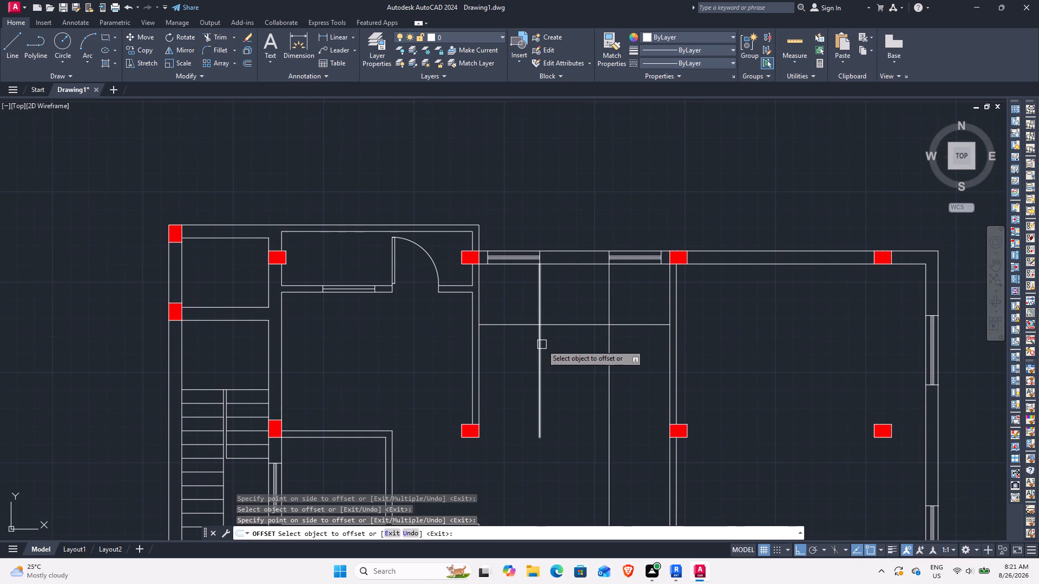
key("Escape")
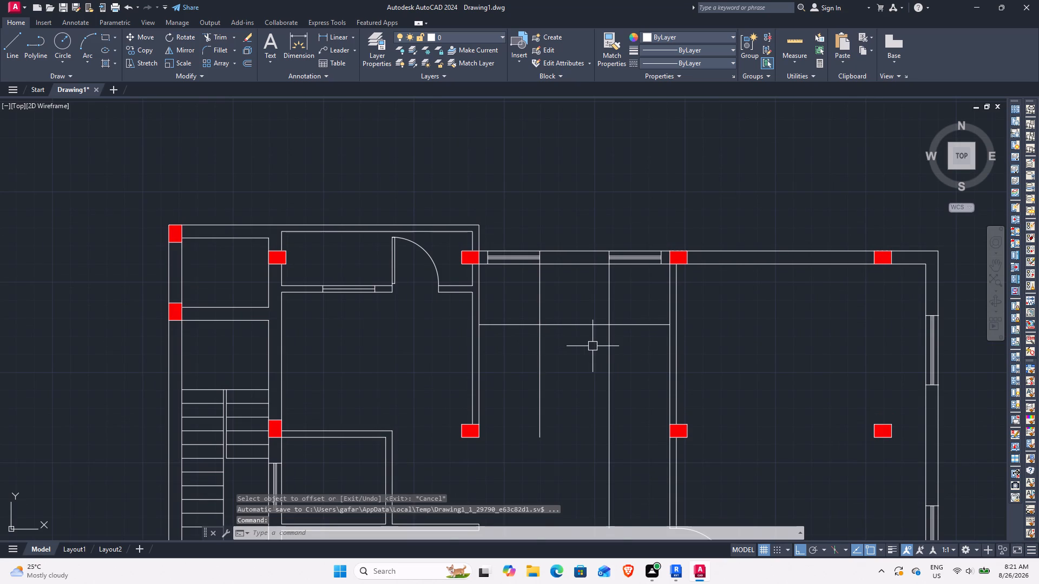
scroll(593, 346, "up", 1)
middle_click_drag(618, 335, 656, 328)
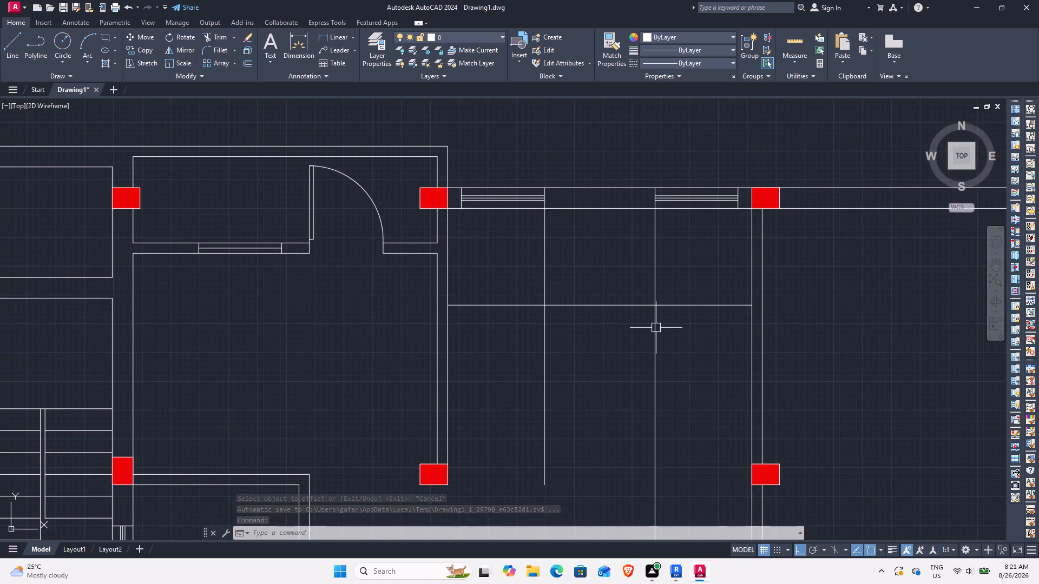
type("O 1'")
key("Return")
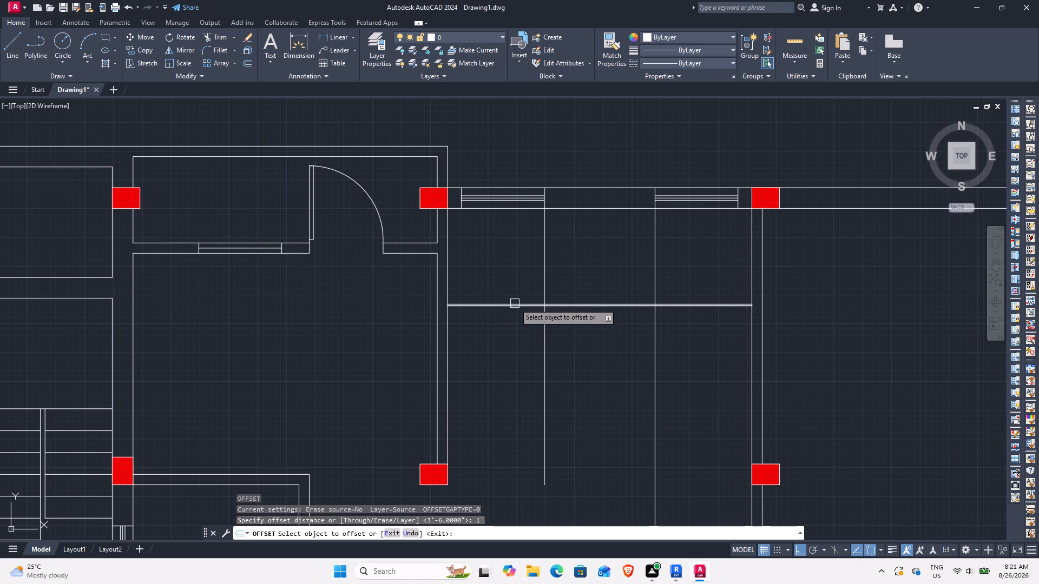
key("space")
Offset the horizontal stair line in the middle north room southward at 10" spacing to make seven more tread lines.
key("space")
type("10")
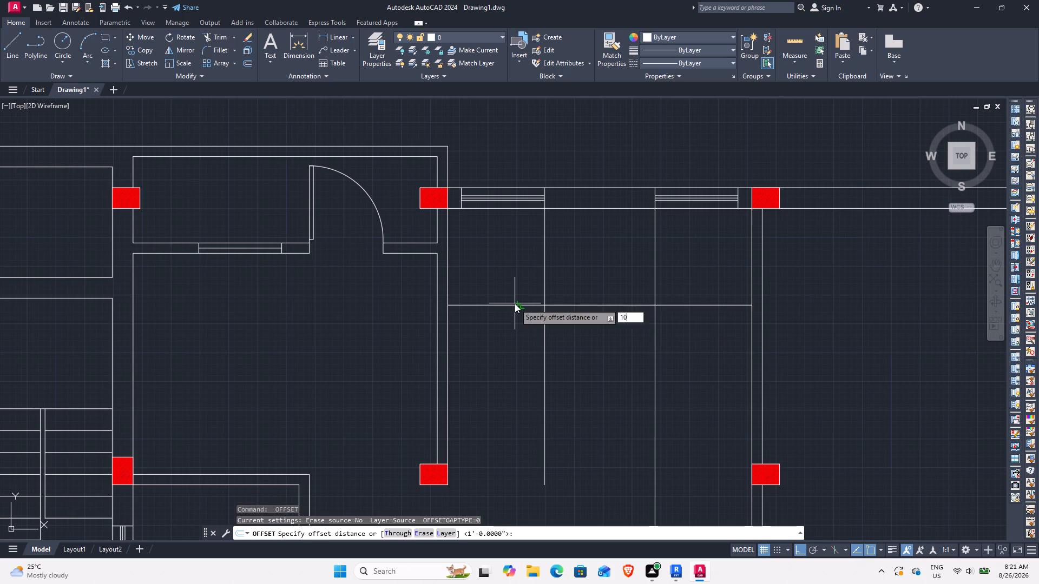
key("Return")
left_click(511, 304)
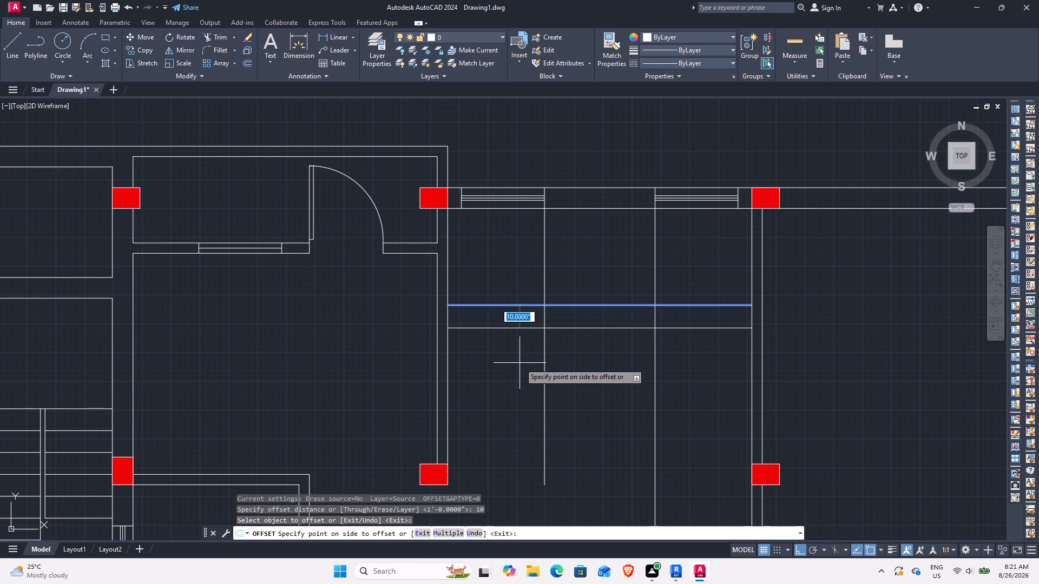
left_click(519, 363)
left_click(519, 329)
left_click(519, 375)
left_click(517, 354)
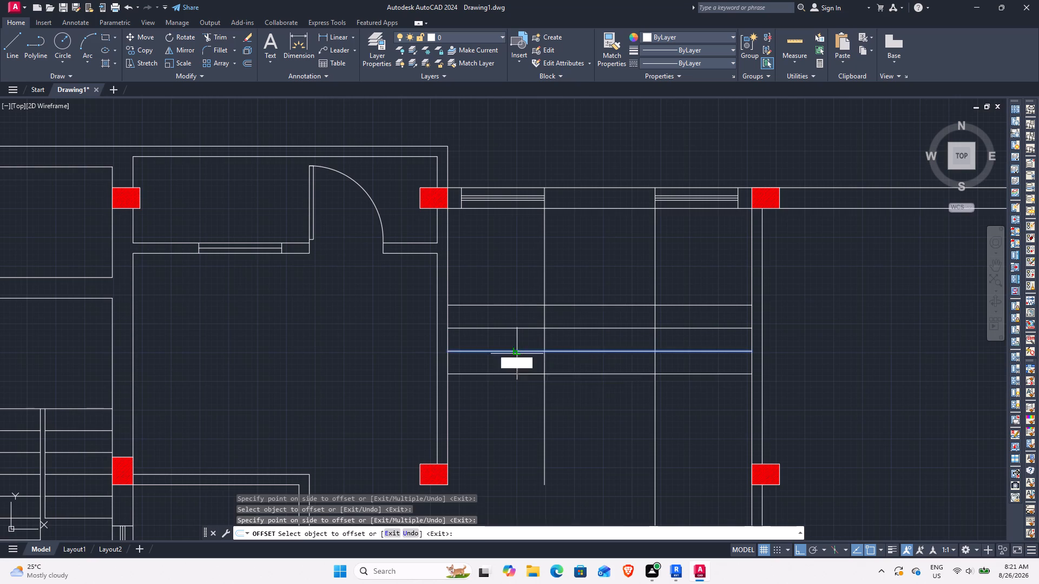
left_click(514, 387)
left_click(512, 377)
left_click(512, 402)
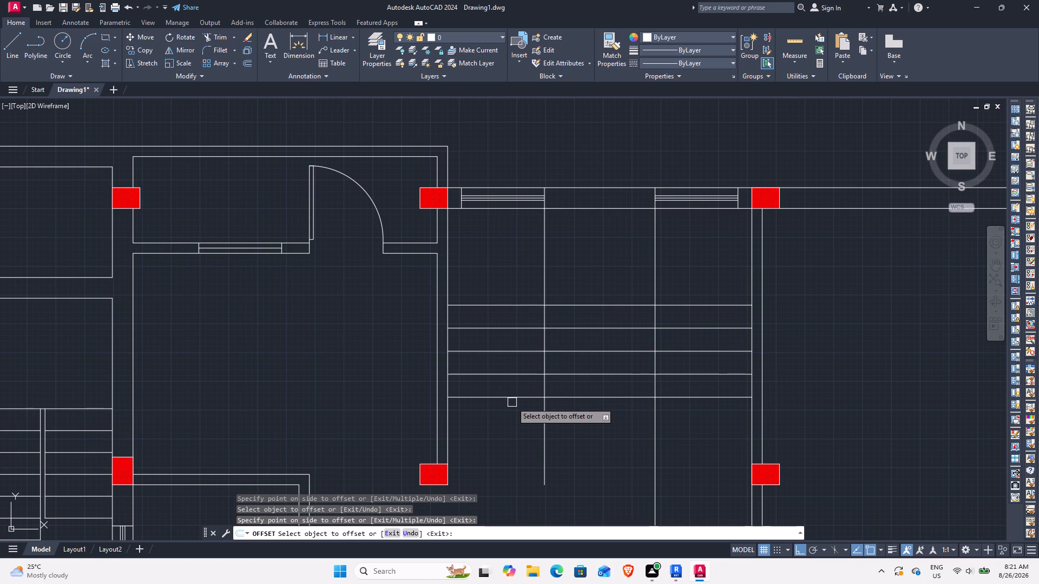
left_click(512, 396)
left_click(516, 435)
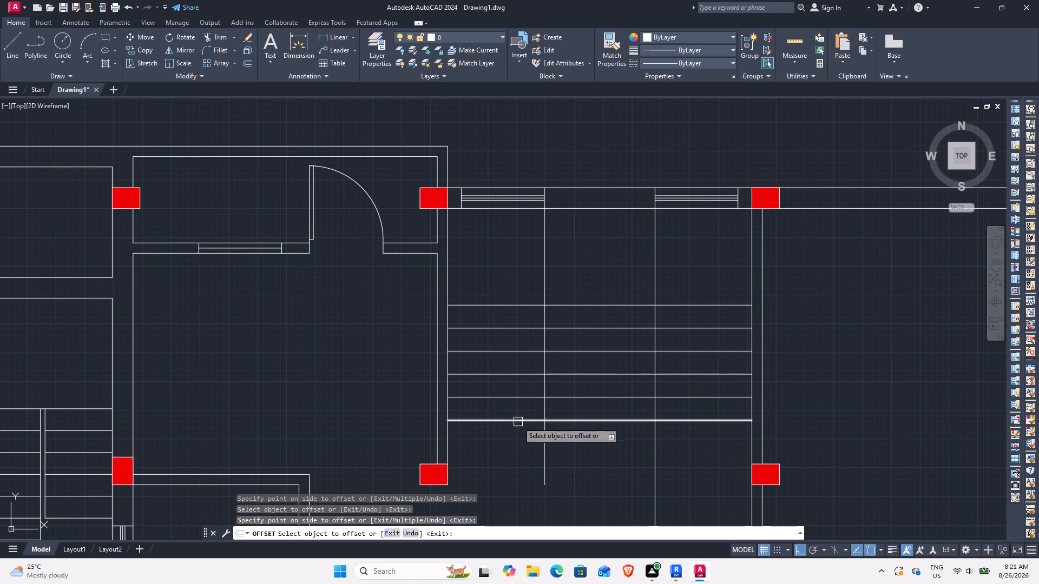
left_click_drag(516, 423, 516, 431)
left_click(522, 473)
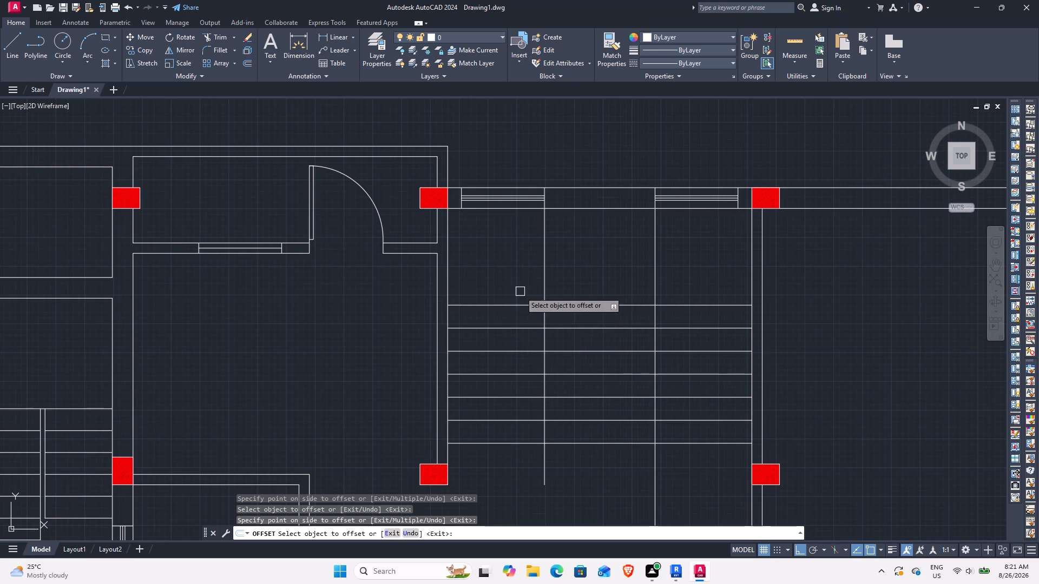
middle_click_drag(599, 353, 523, 288)
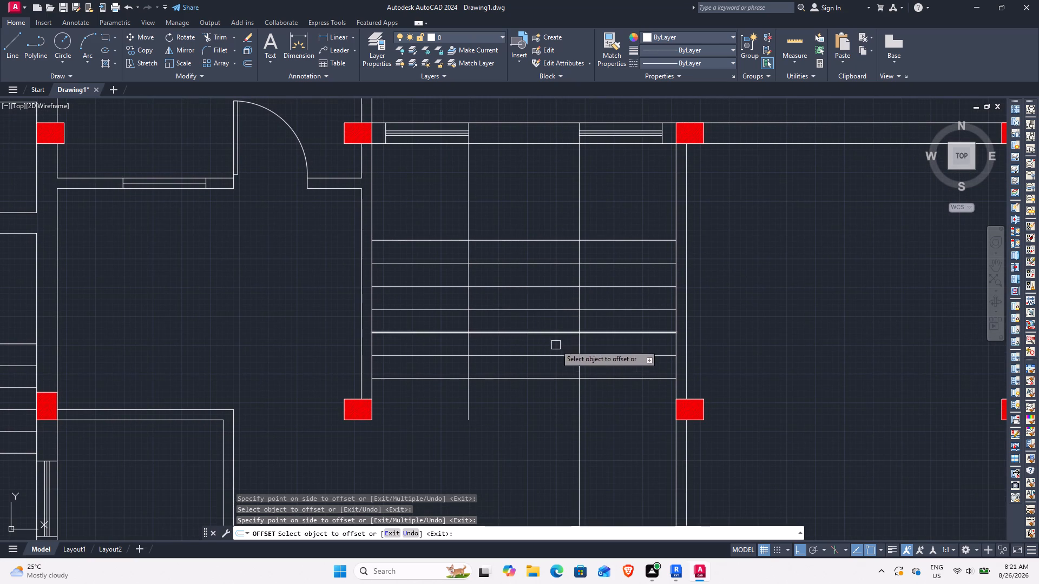
left_click(604, 381)
left_click(615, 426)
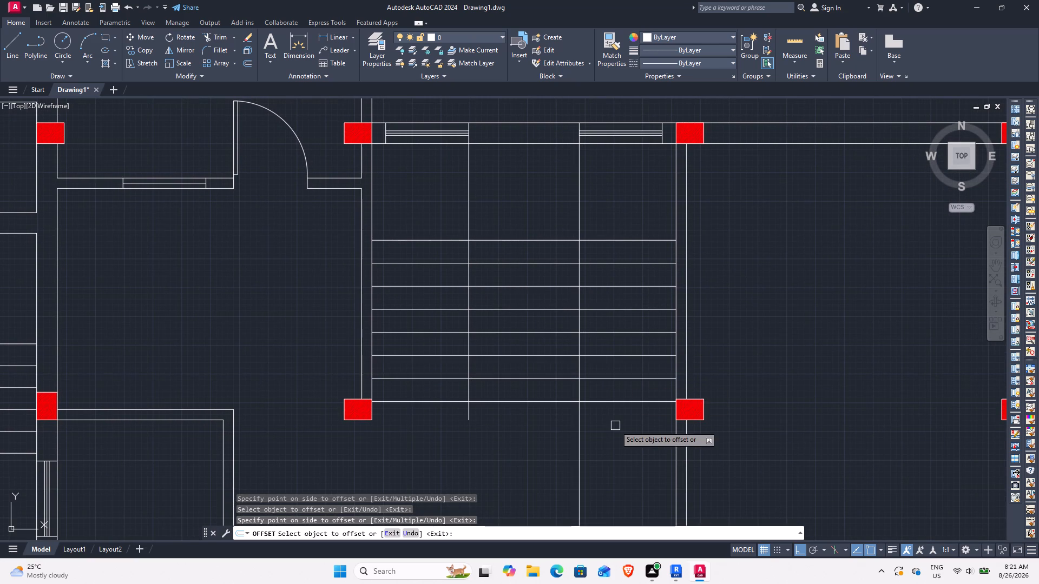
key("Escape")
Trim the southernmost tread line to the east flight, removing its middle and western portions.
type("TR")
key("space")
left_click(525, 400)
left_click(446, 399)
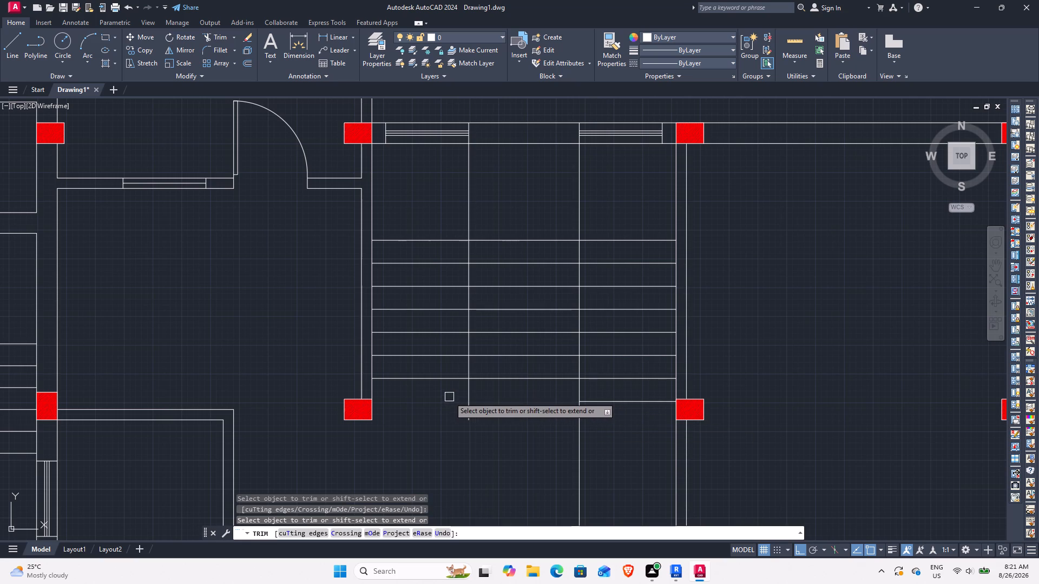
key("Escape")
Draw diagonal landing lines from the inner ends of both flights' northernmost tread to the room's northwest and northeast corners.
middle_click_drag(507, 298, 525, 398)
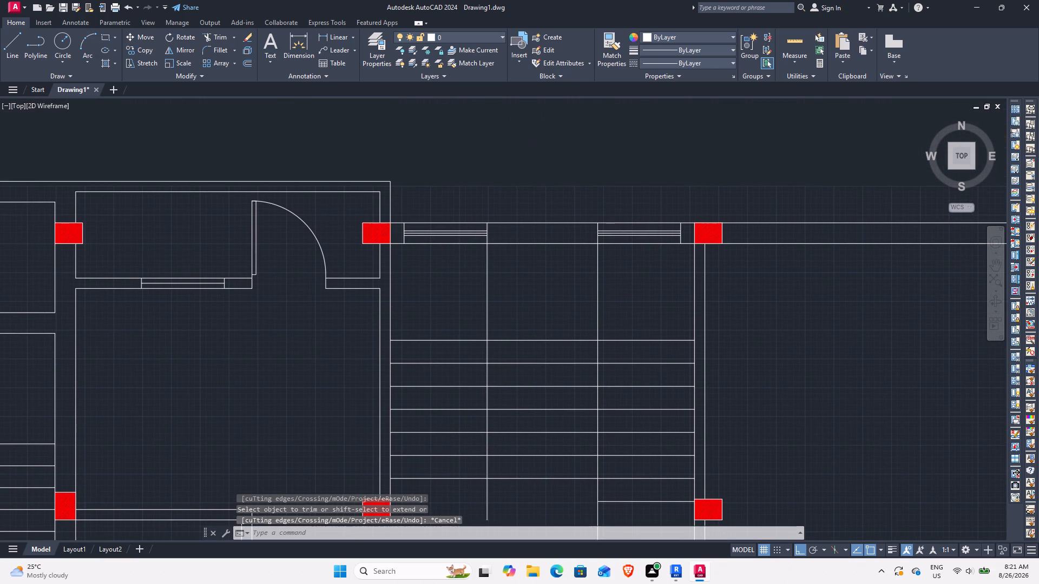
type("L")
key("space")
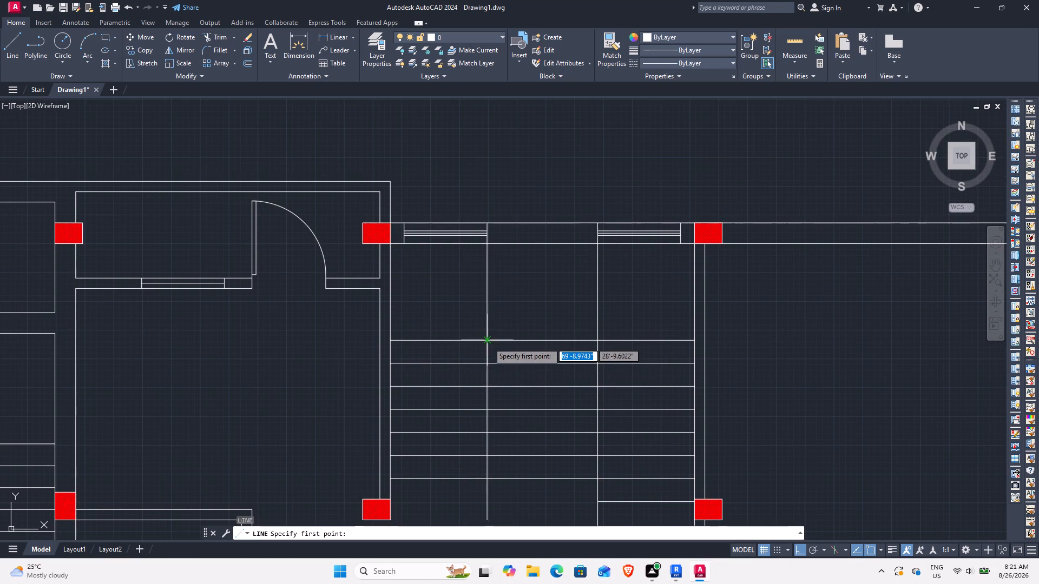
left_click(488, 342)
left_click(390, 245)
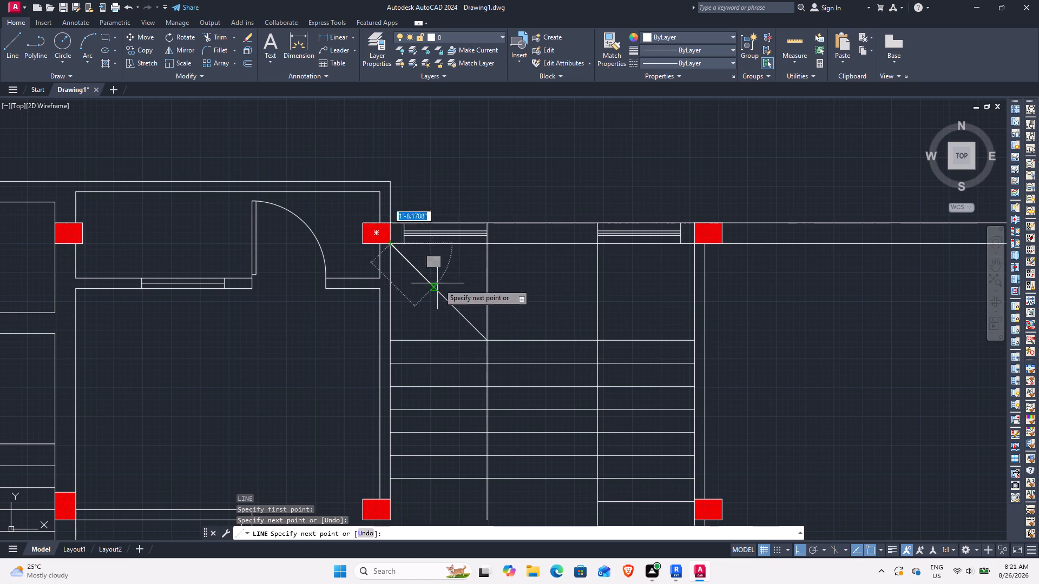
key("Escape")
key("space")
left_click(602, 337)
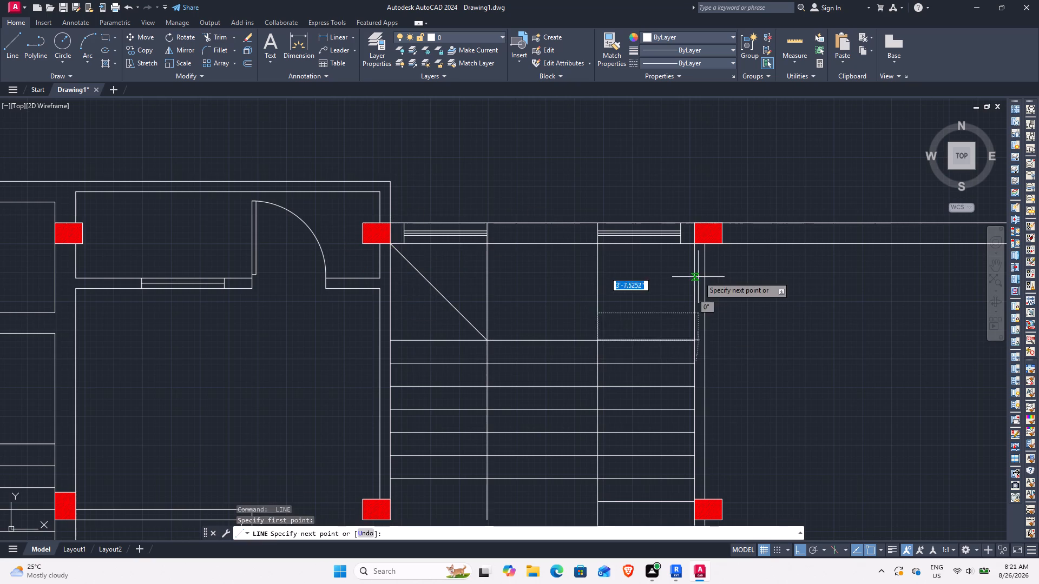
left_click(693, 246)
key("Escape")
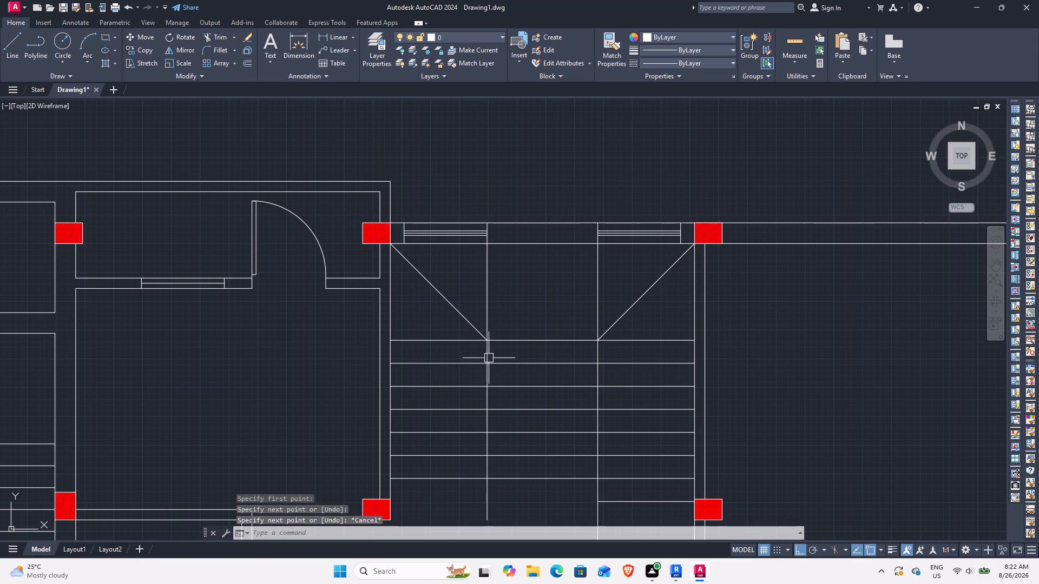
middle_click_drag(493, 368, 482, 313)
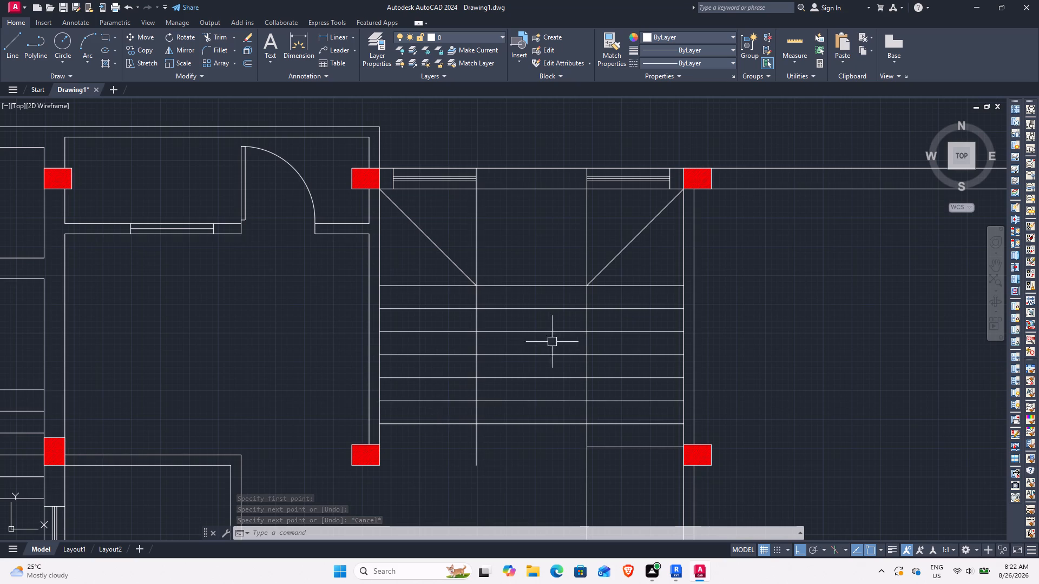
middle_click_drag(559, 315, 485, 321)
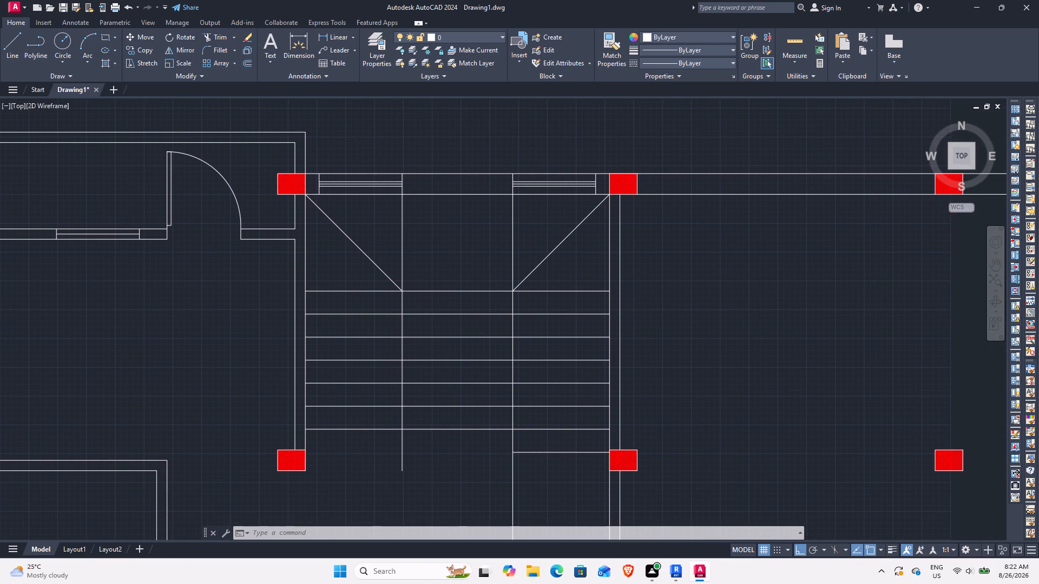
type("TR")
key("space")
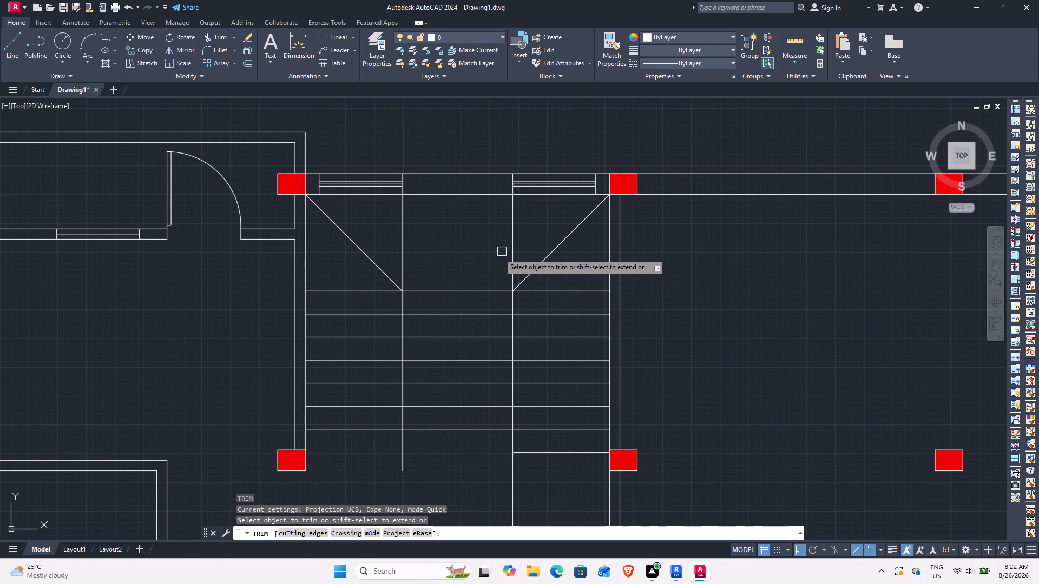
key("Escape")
Offset the east flight's inner vertical line westward at 10" spacing to make four vertical lines between the flights.
type("O")
key("space")
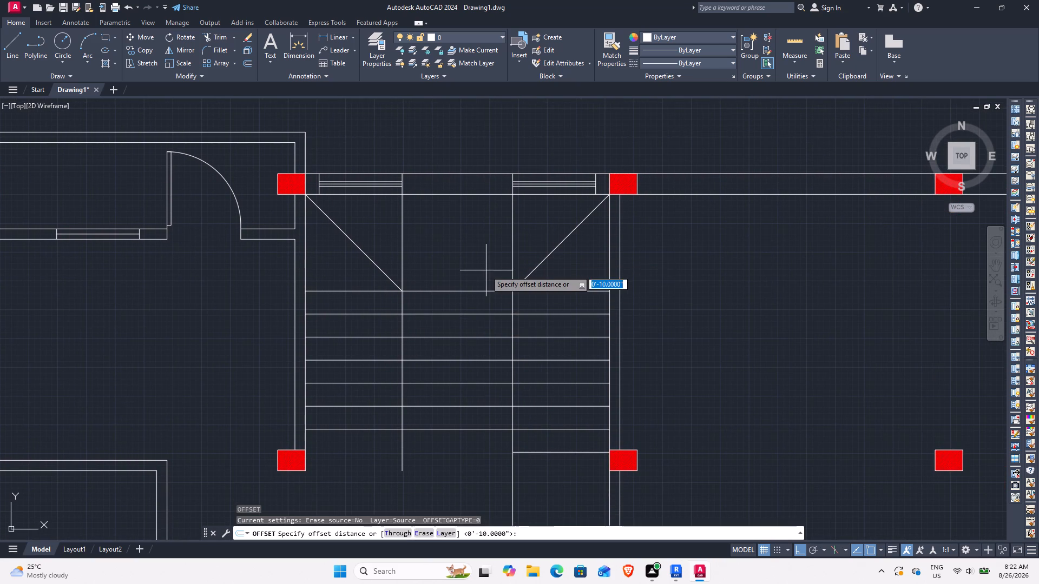
key("space")
left_click(510, 257)
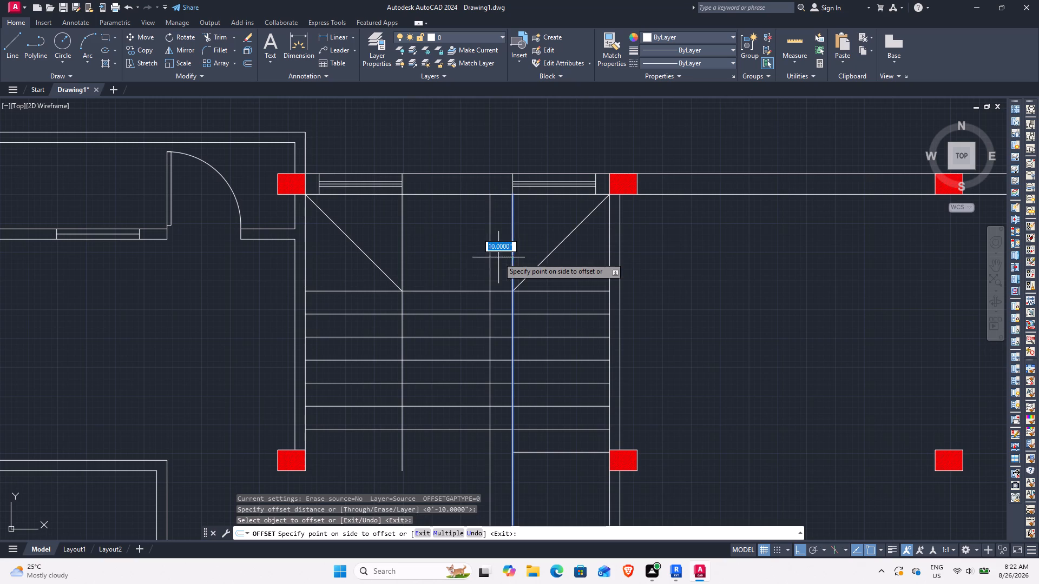
left_click(461, 257)
left_click(486, 260)
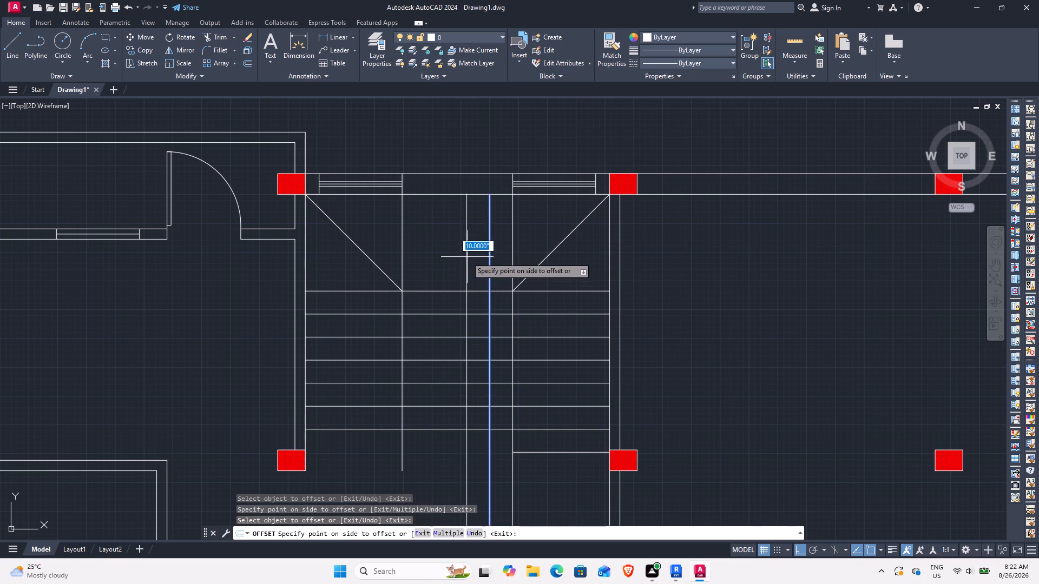
left_click(462, 256)
left_click(465, 259)
left_click(442, 259)
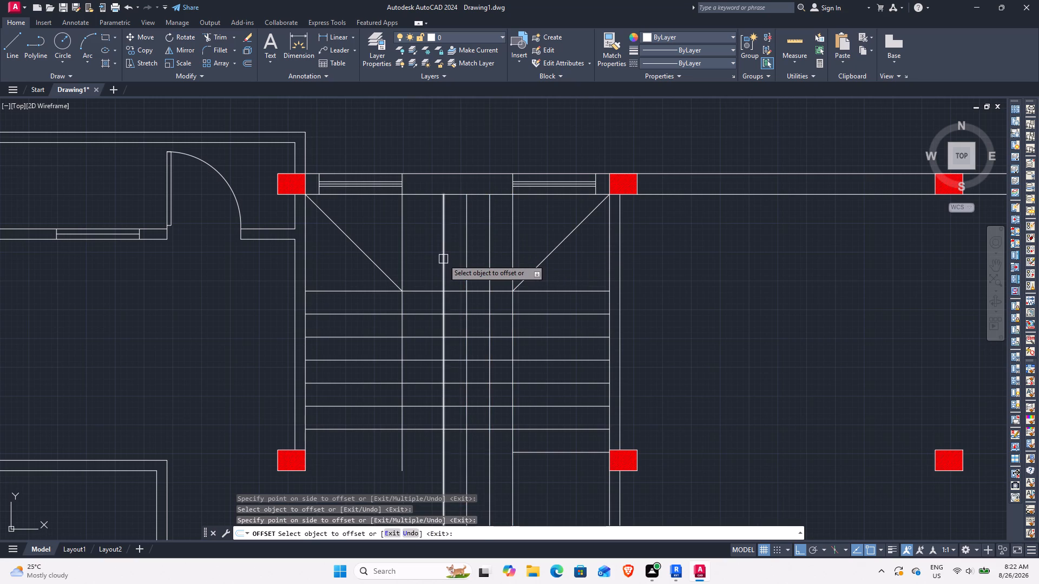
left_click(443, 259)
left_click(435, 262)
left_click(420, 268)
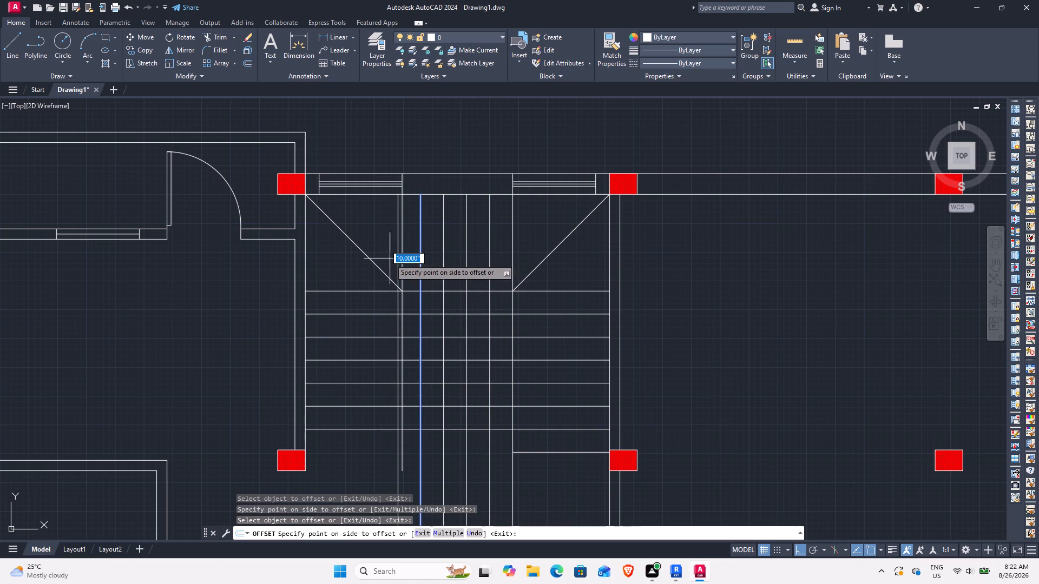
key("Escape")
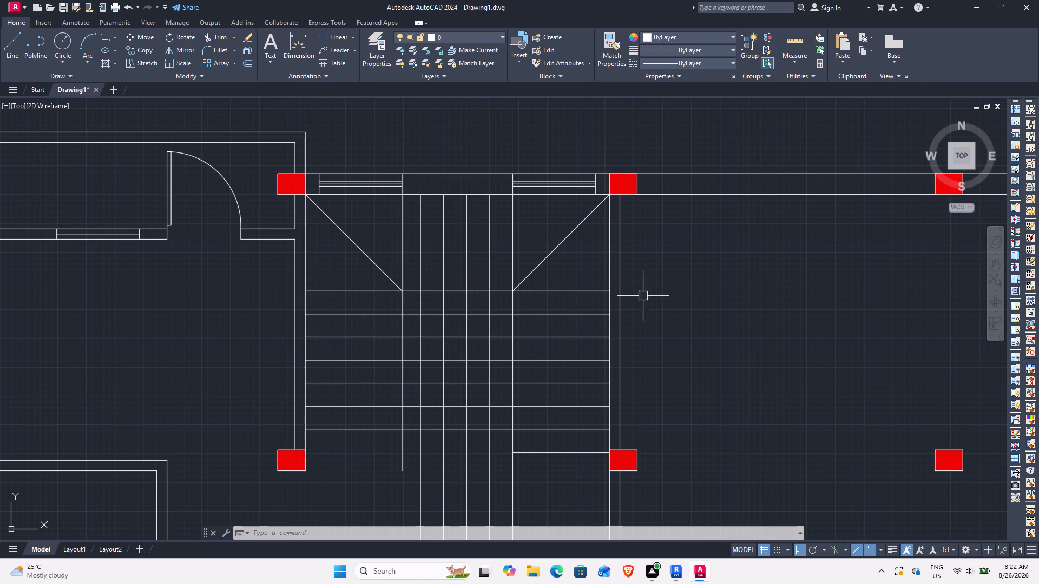
key("Escape")
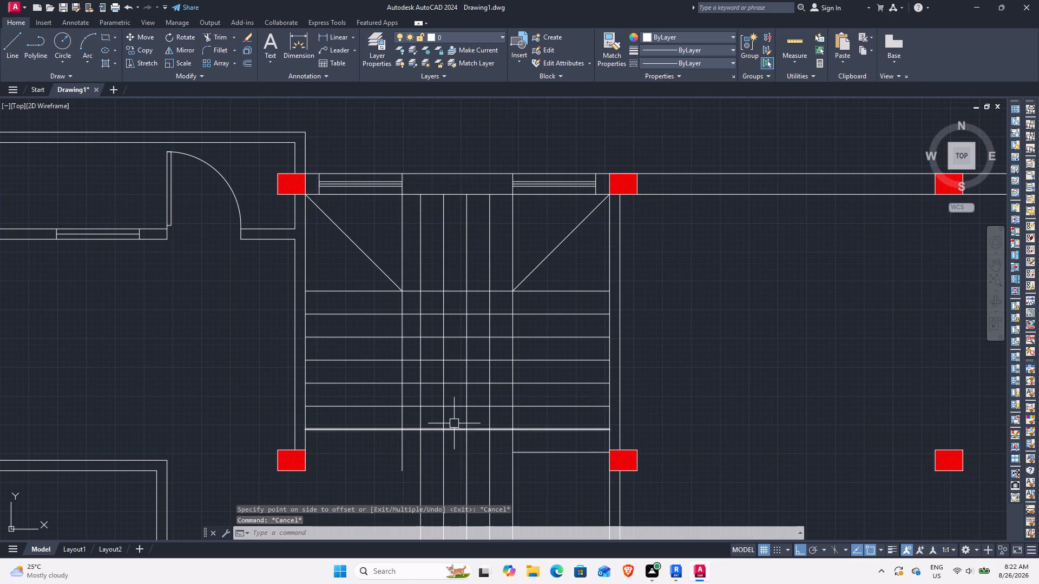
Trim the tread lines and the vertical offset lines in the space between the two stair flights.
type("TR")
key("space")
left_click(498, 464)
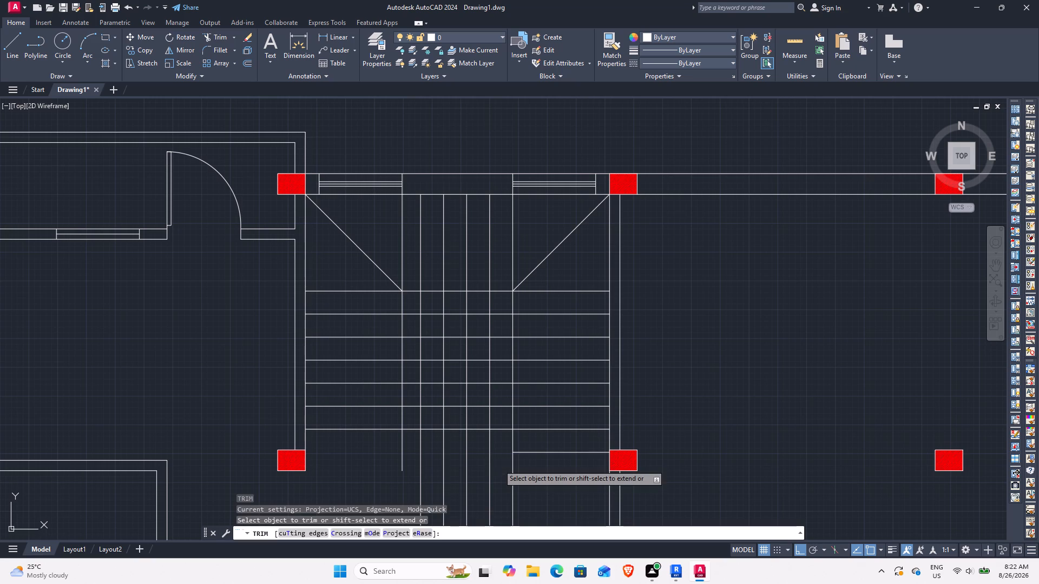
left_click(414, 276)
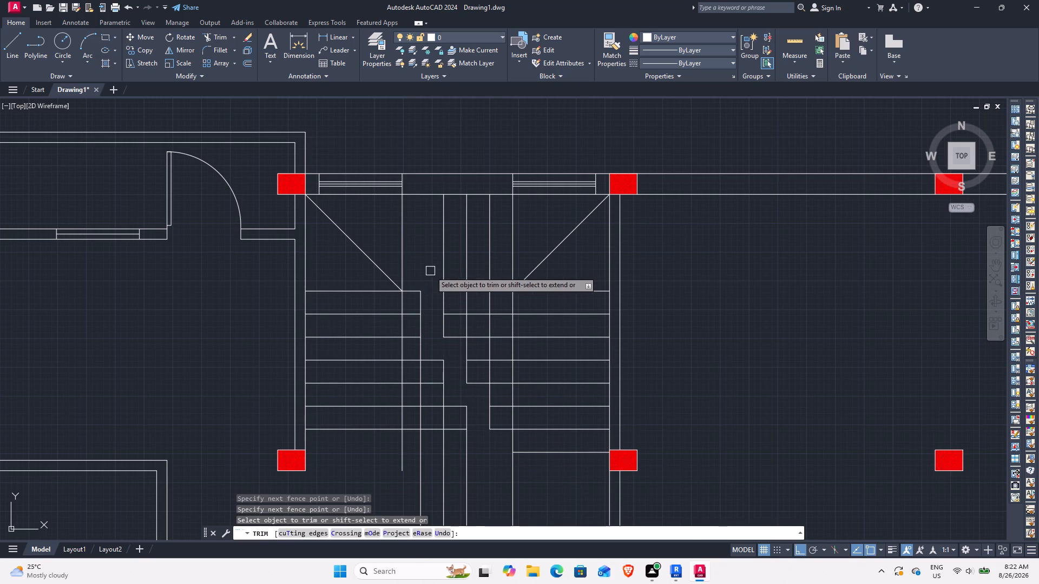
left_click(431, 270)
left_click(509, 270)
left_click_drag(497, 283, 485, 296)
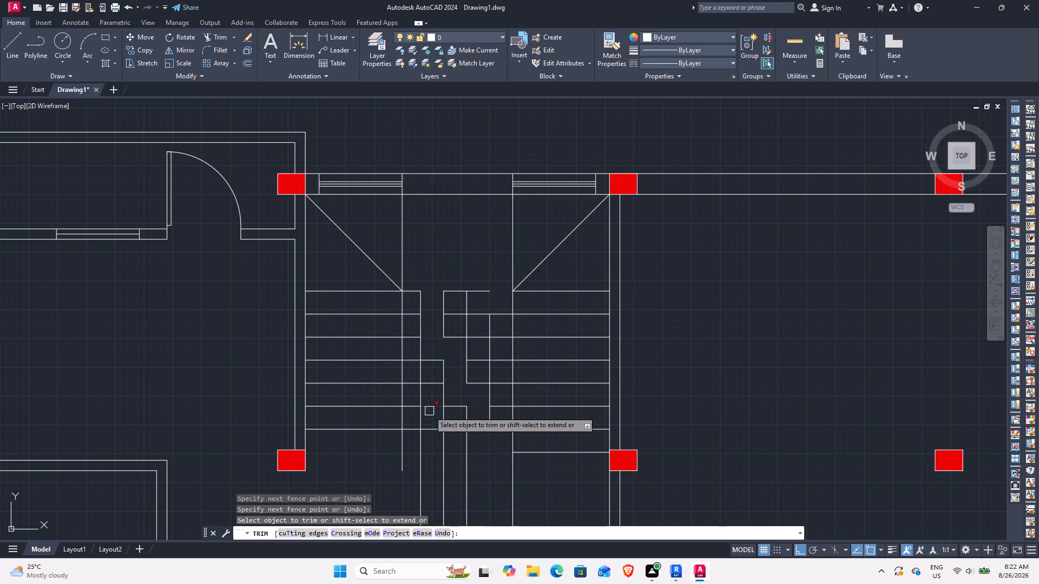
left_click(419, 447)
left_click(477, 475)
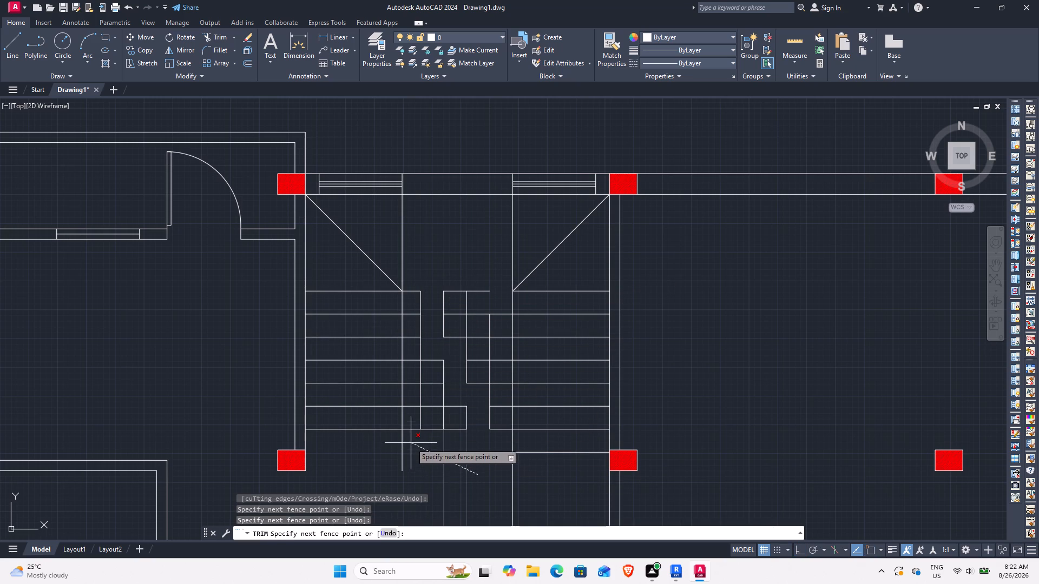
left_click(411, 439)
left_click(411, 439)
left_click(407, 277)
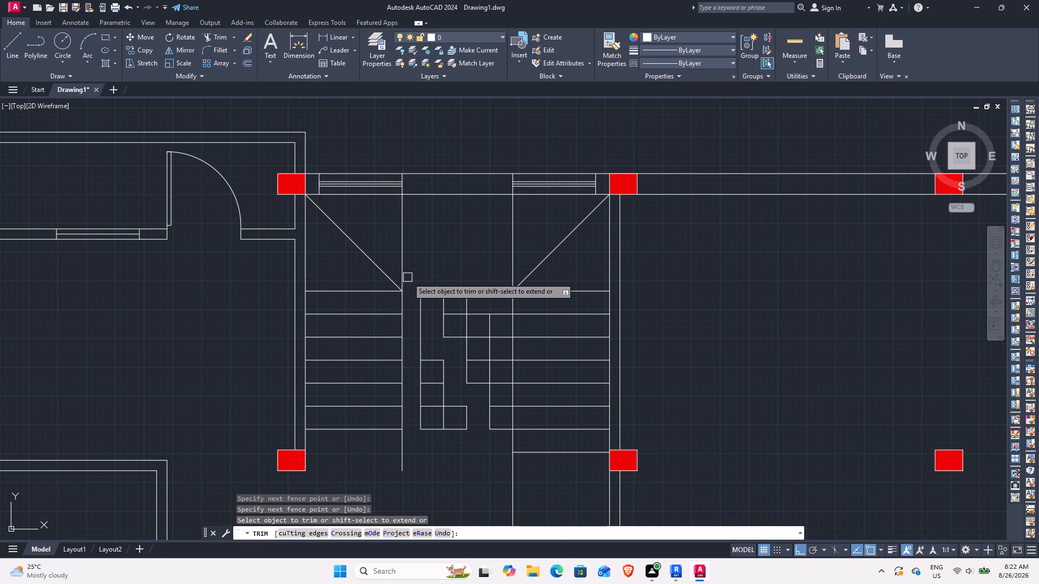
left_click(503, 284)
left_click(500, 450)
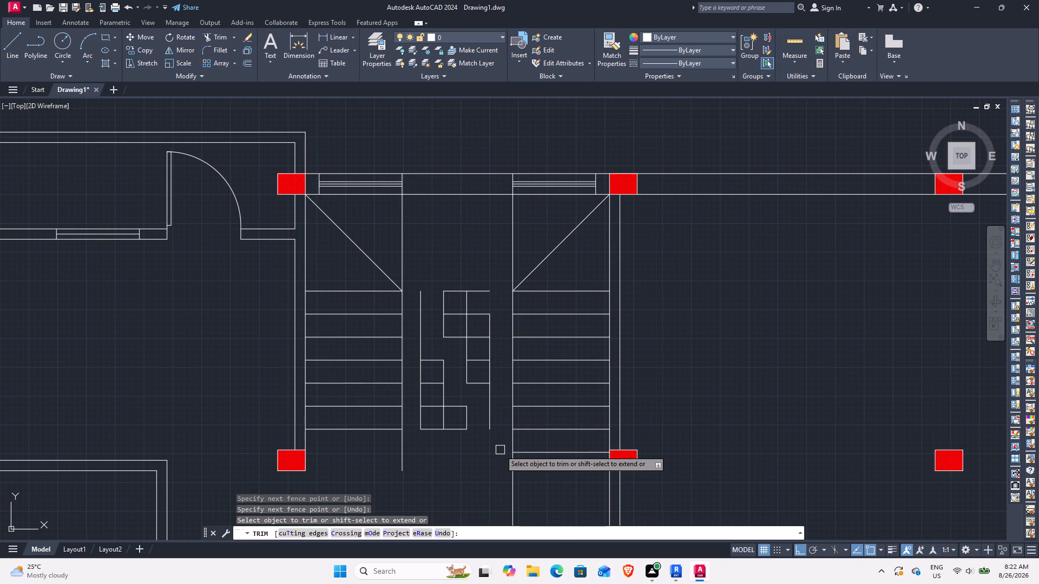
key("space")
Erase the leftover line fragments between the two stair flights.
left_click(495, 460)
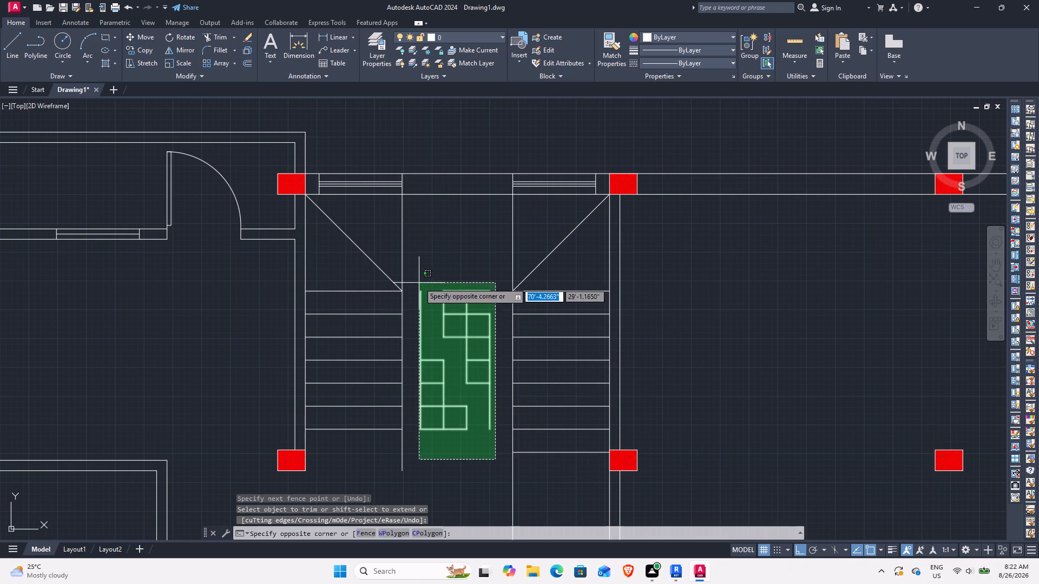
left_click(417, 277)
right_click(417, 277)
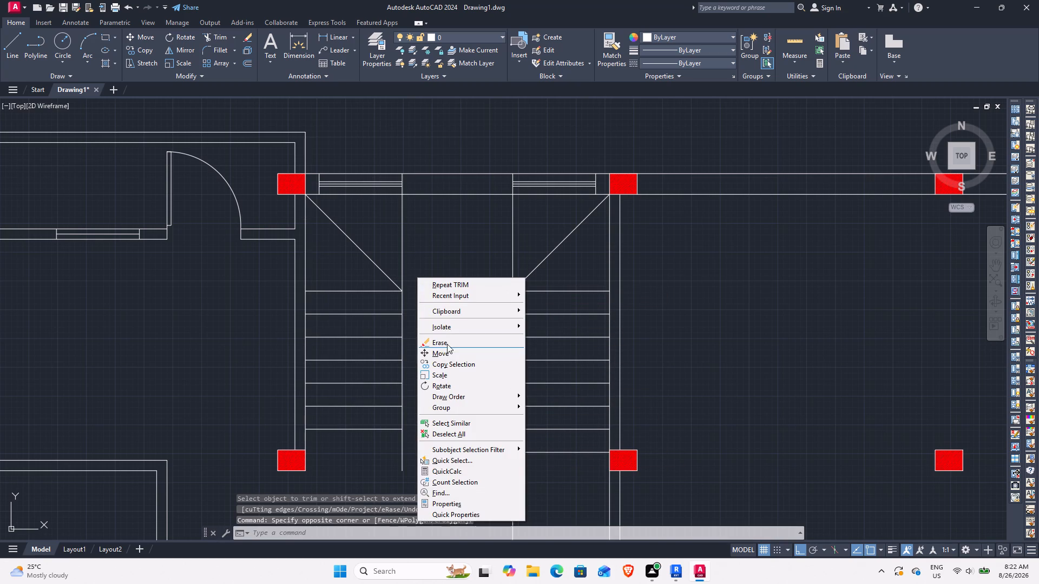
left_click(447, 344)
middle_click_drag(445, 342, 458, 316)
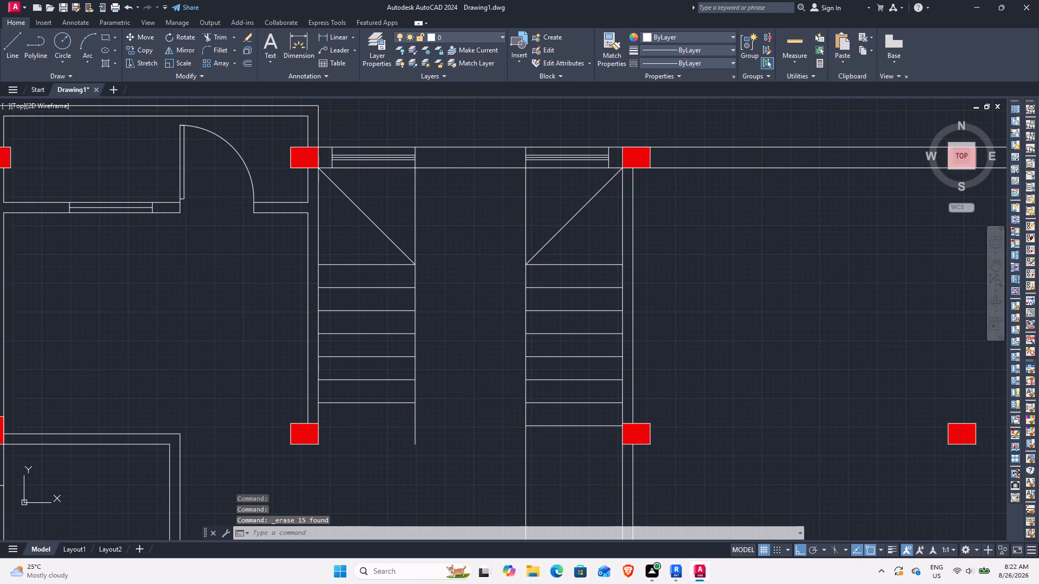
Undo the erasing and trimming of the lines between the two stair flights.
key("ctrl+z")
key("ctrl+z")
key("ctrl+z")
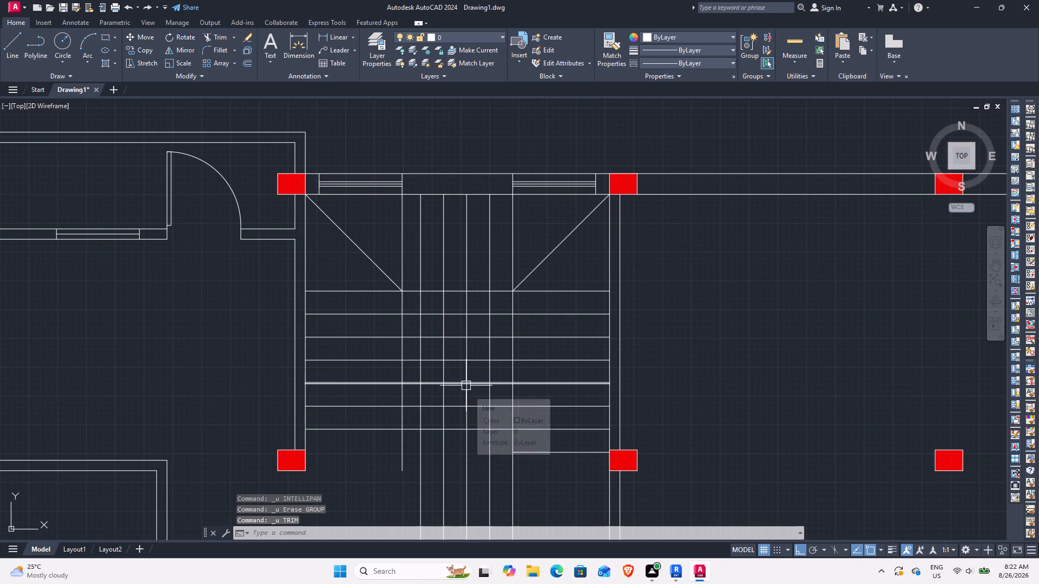
Trim the vertical offset lines below the landing edge and cut the tread lines free from both flights in the space between them.
type("TR")
key("space")
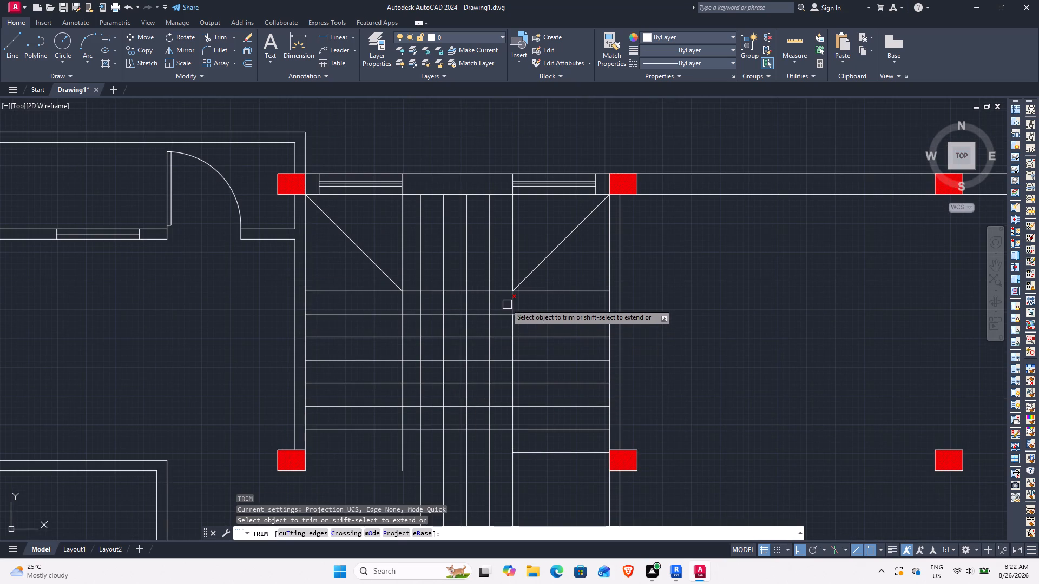
left_click(505, 302)
left_click(417, 300)
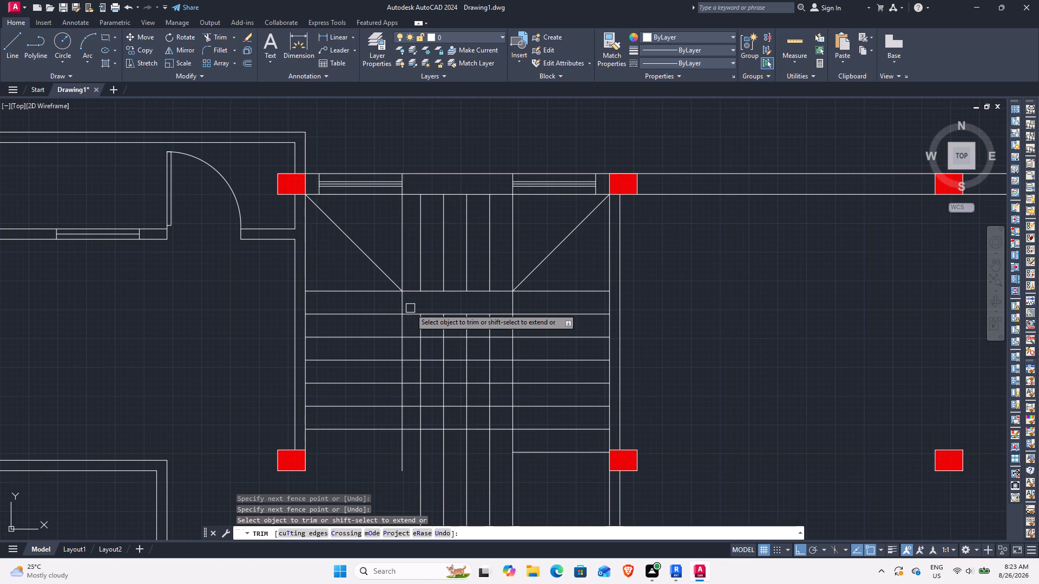
left_click(410, 308)
left_click(407, 439)
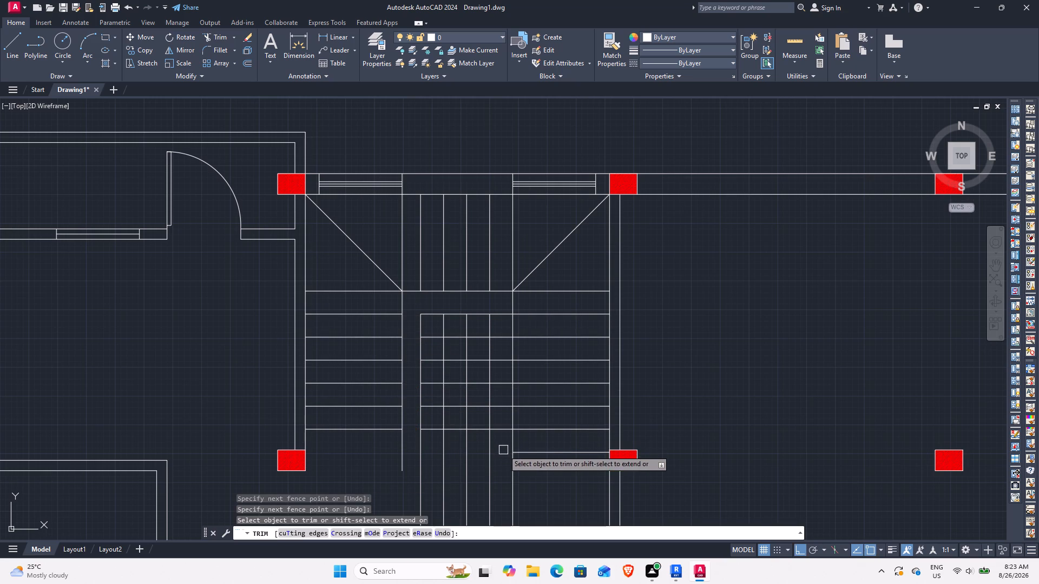
left_click(503, 446)
left_click(497, 308)
key("space")
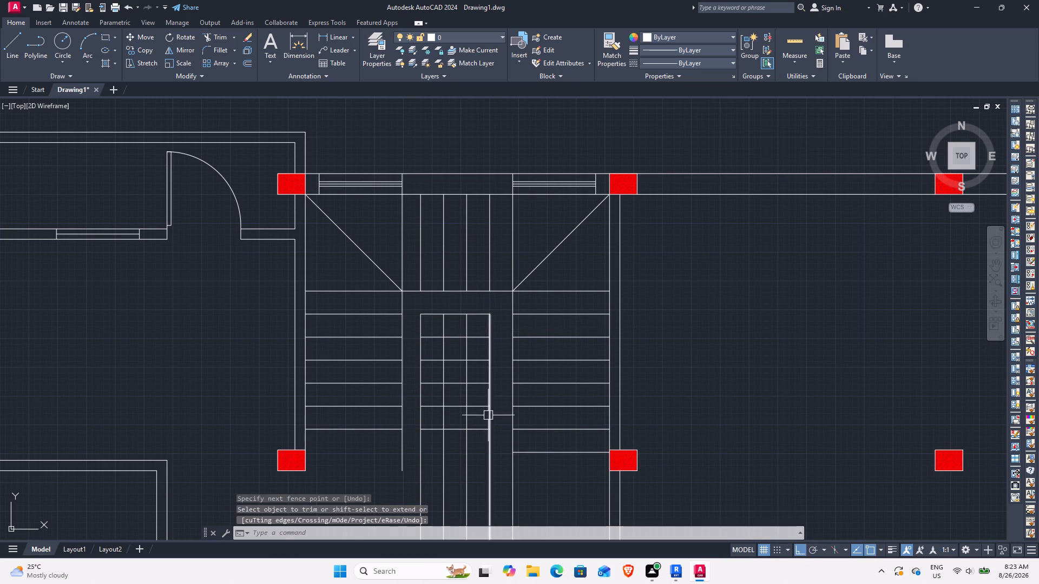
Erase the leftover grid of line fragments between the two stair flights, south of the upper connecting flight.
left_click(502, 449)
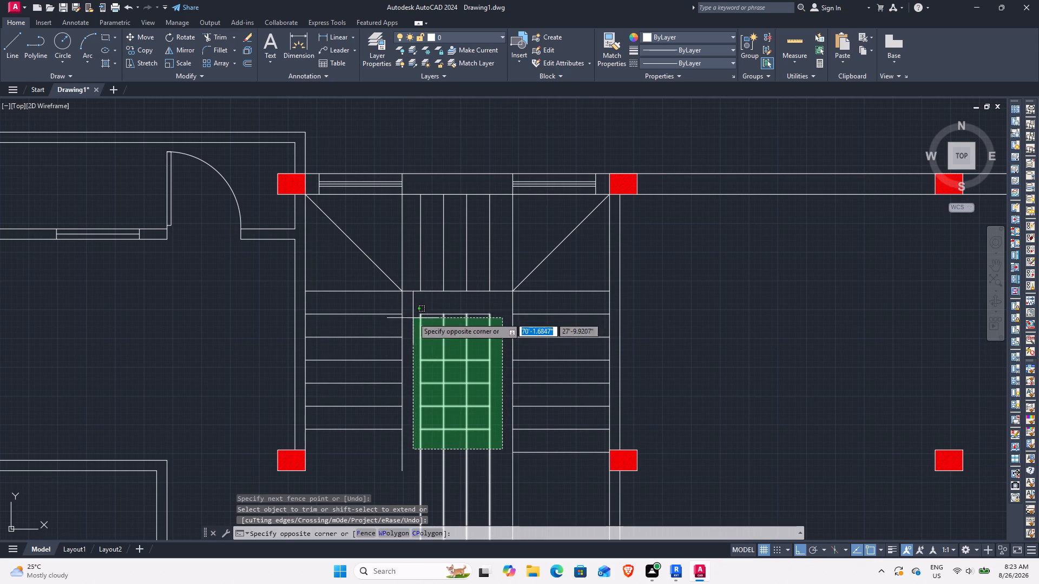
left_click(415, 307)
right_click(415, 307)
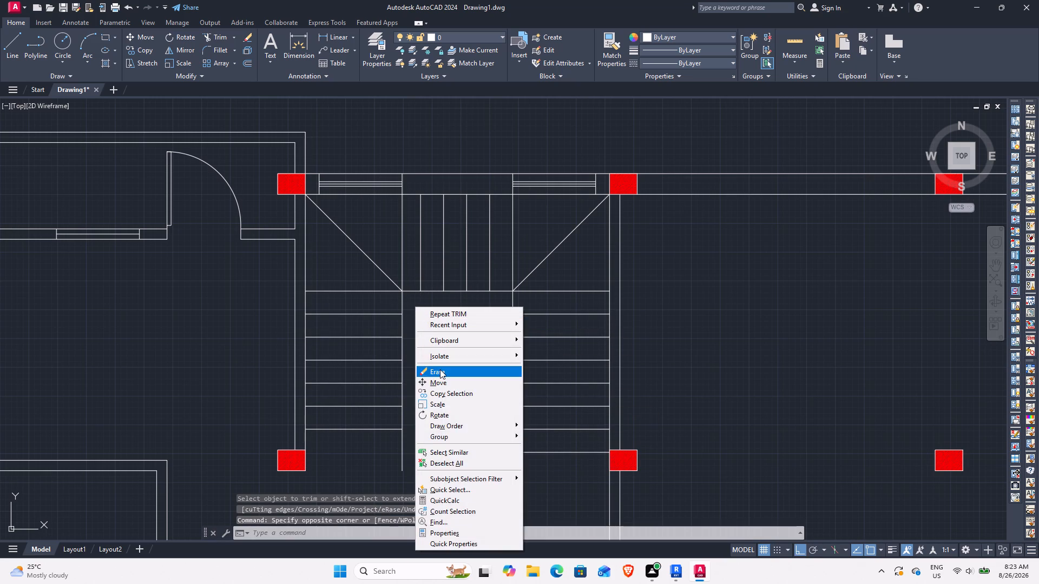
left_click(440, 369)
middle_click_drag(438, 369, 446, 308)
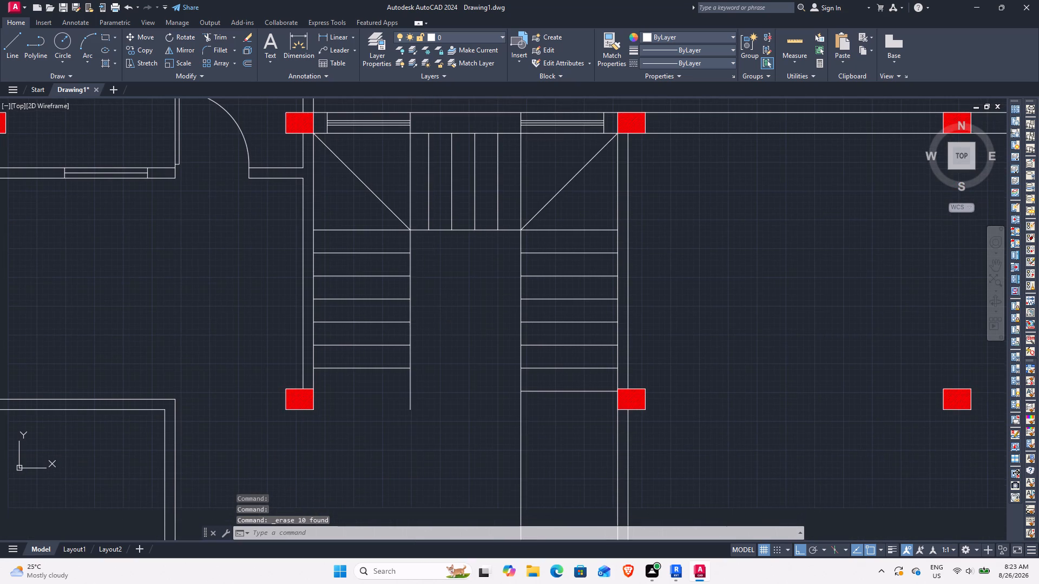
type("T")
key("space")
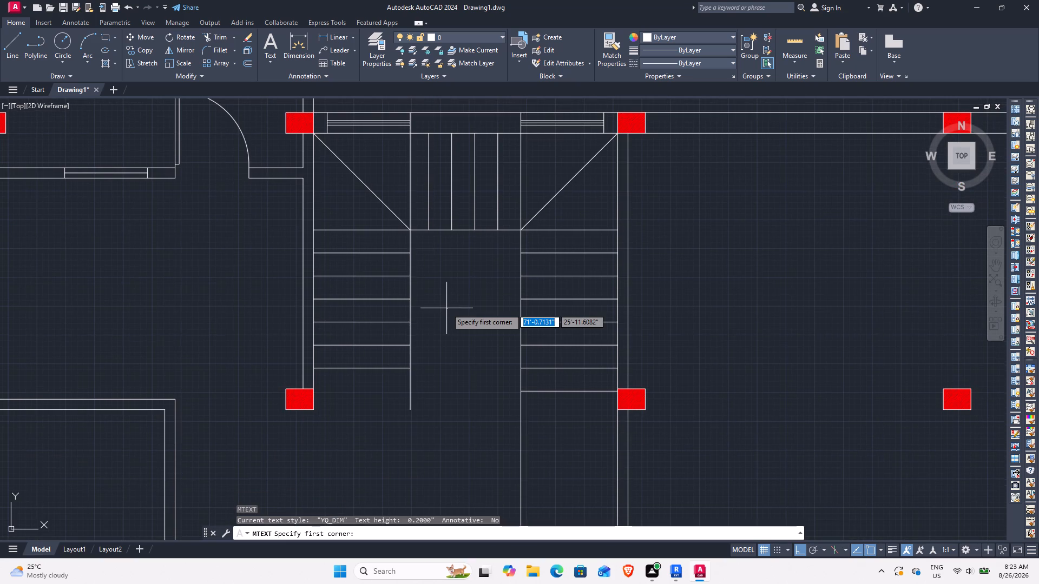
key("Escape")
Trim the inner vertical lines of the west and east flights where they extend south past the last treads.
type("TR")
key("space")
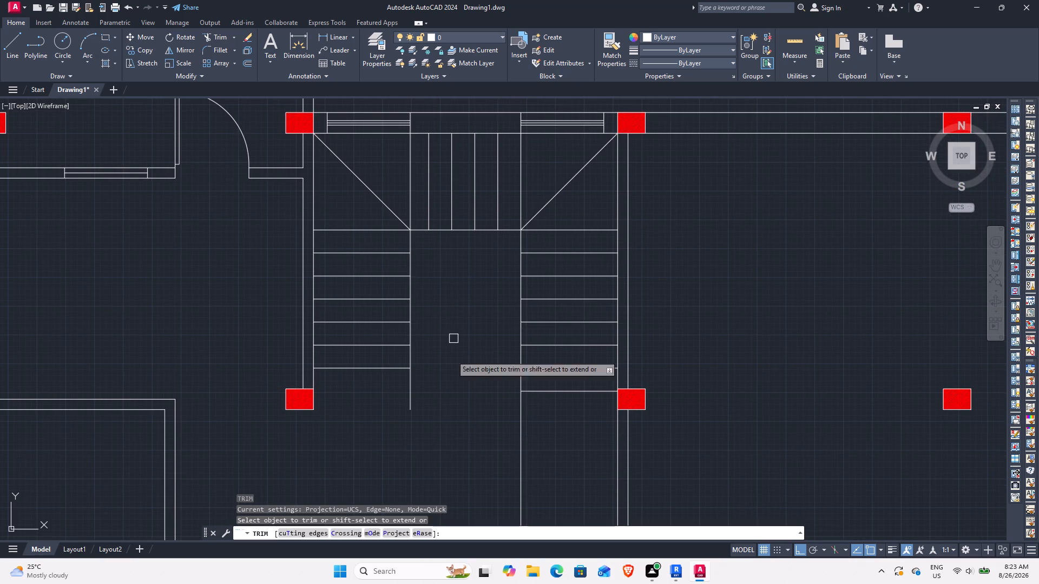
left_click(411, 402)
left_click(523, 429)
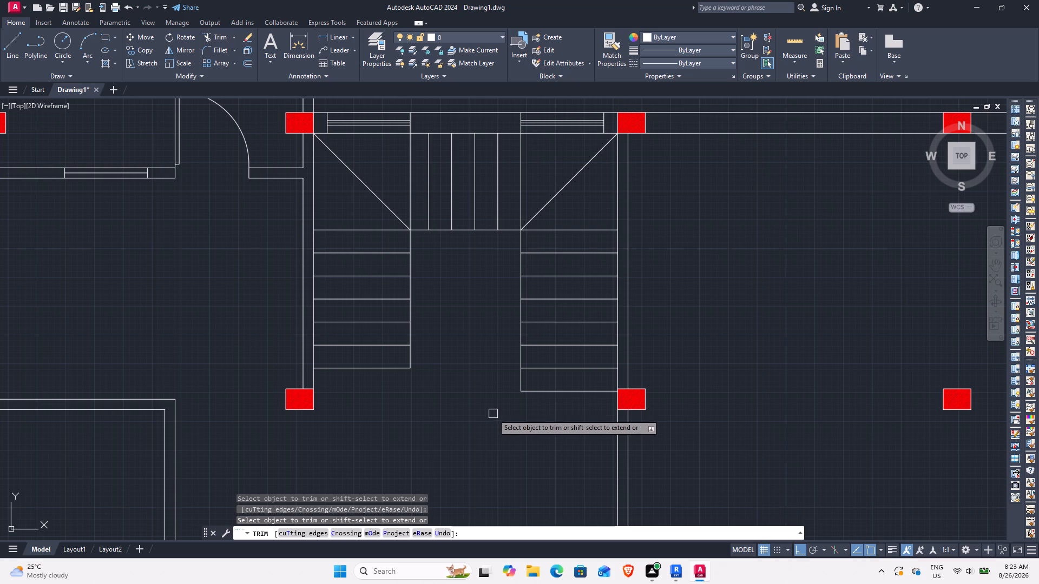
key("Escape")
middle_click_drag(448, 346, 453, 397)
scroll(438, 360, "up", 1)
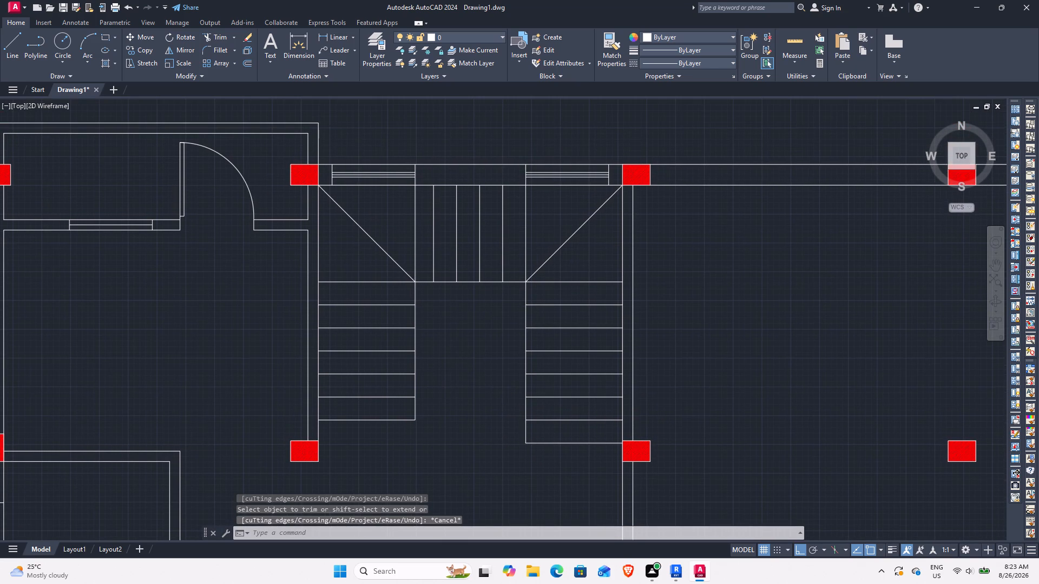
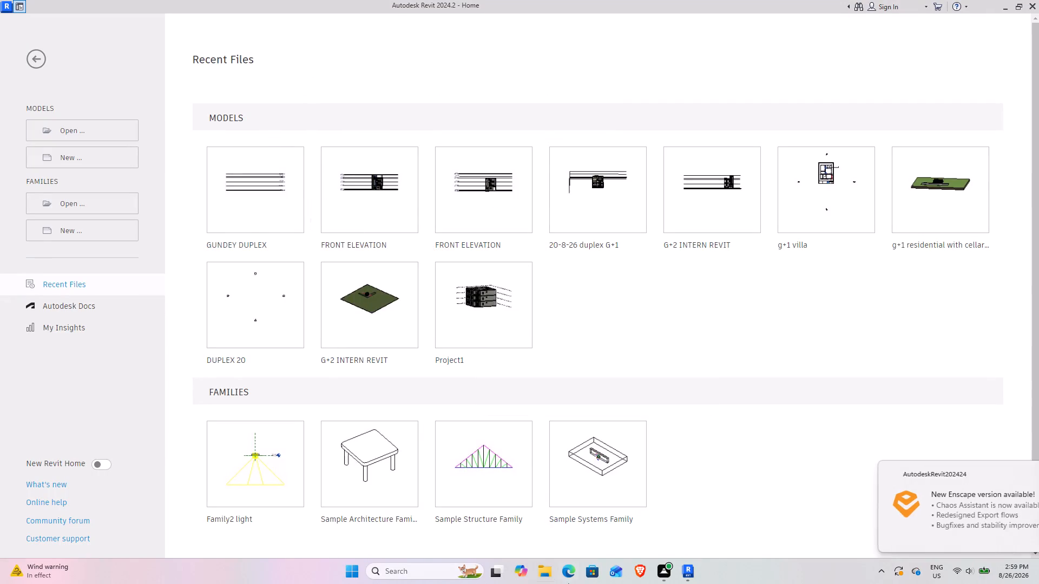
Switch to AutoCAD 2024 and open the recent drawing GUNDEY DUPLEX.
left_click(1018, 481)
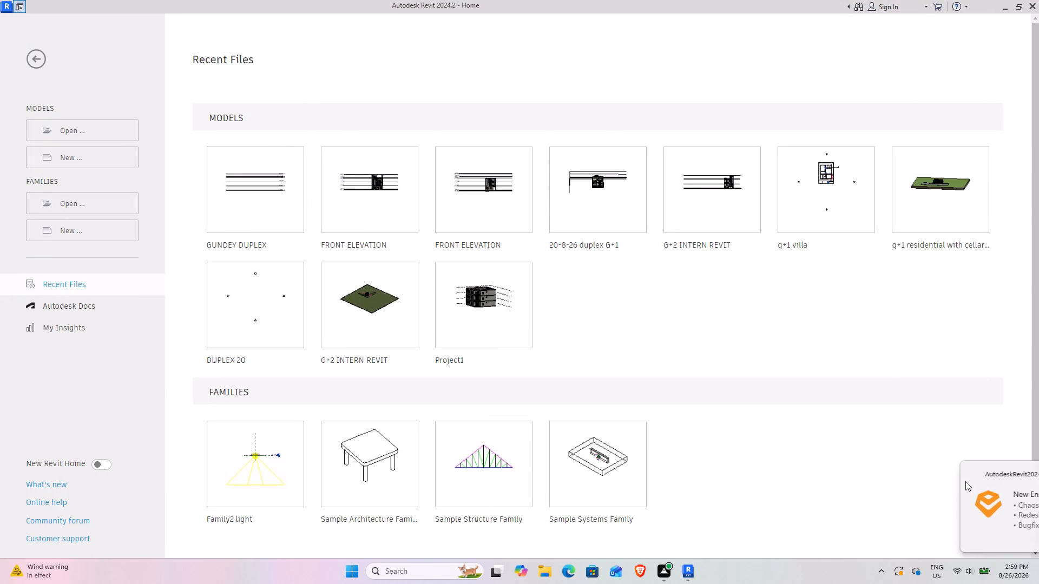
left_click(428, 565)
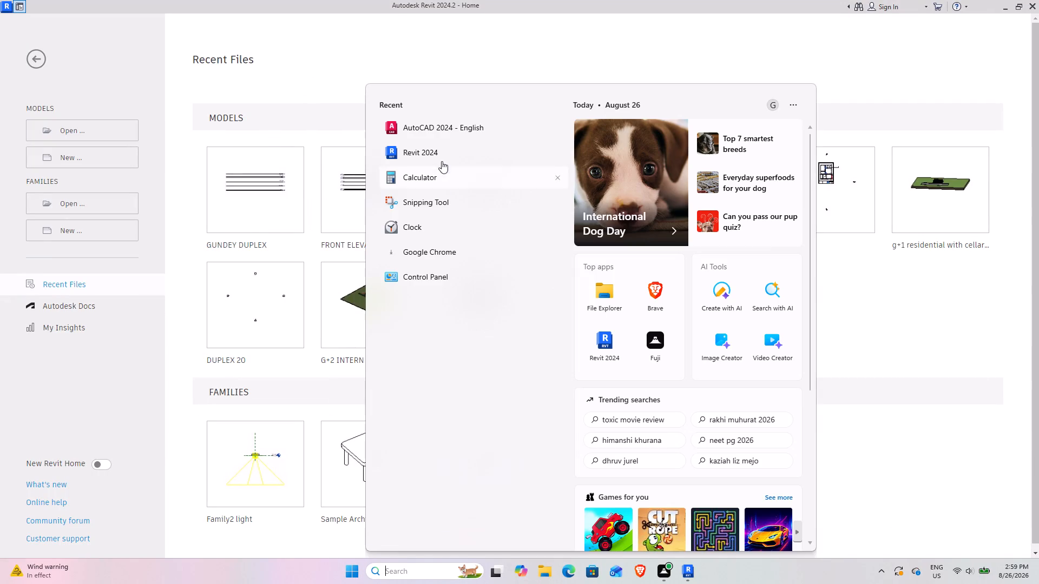
left_click(440, 139)
left_click(440, 128)
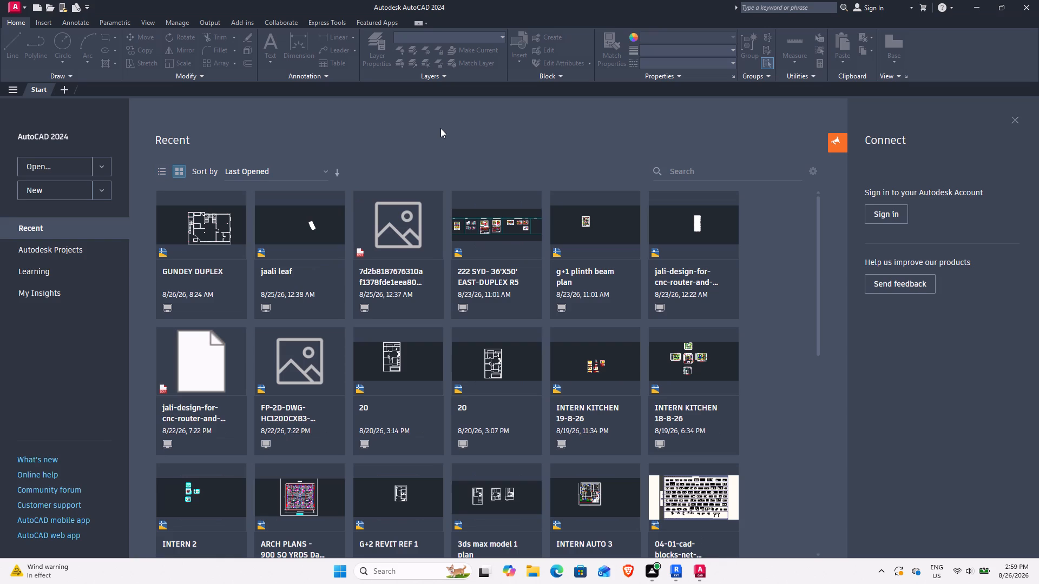
left_click(220, 241)
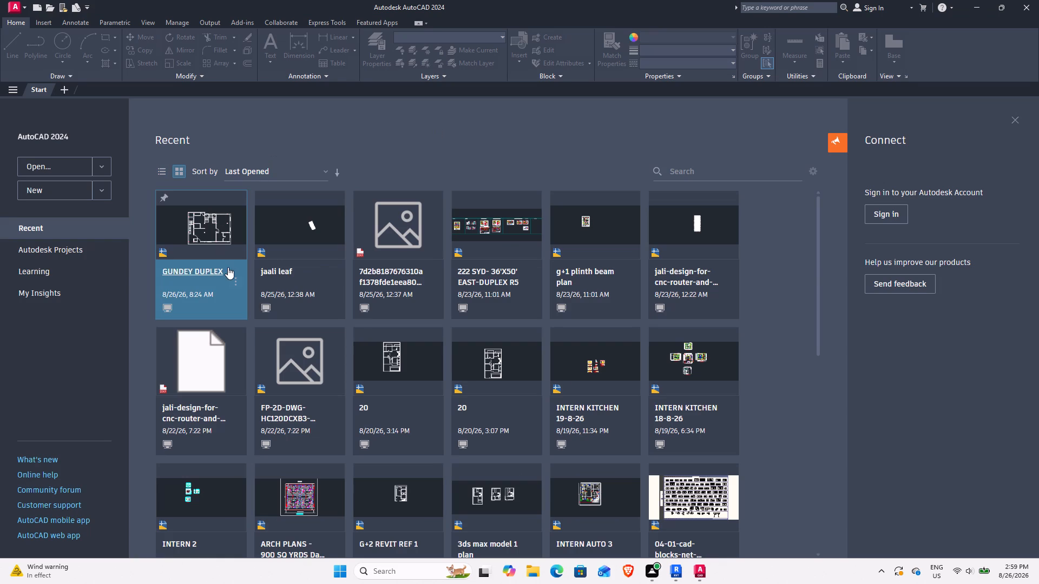
right_click(199, 220)
left_click(213, 237)
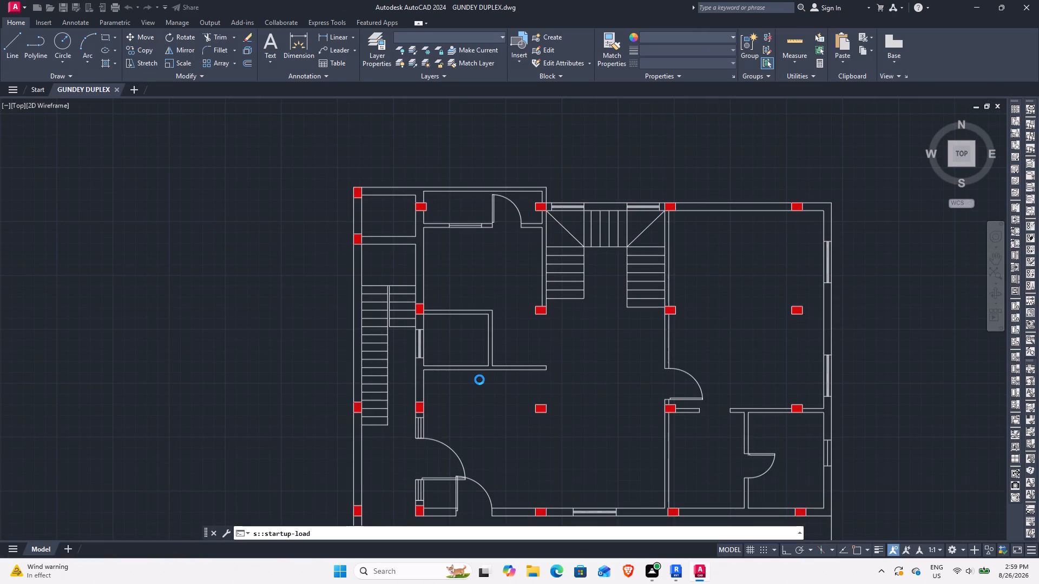
Examine the reopened floor plan, checking the rooms, columns, doors and both staircases.
scroll(479, 380, "down", 2)
middle_click_drag(512, 398, 438, 326)
scroll(487, 349, "up", 3)
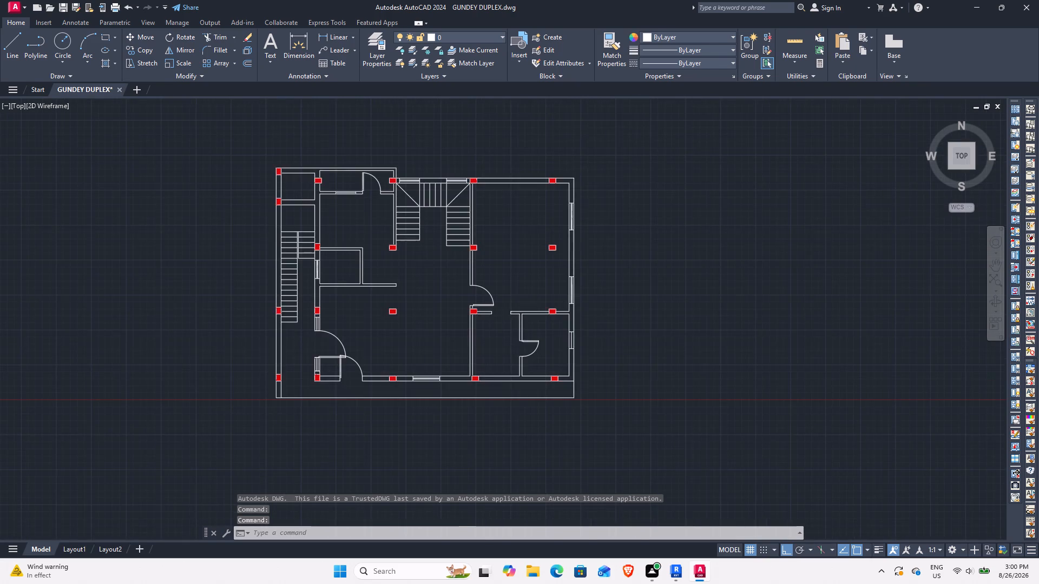
scroll(465, 363, "up", 1)
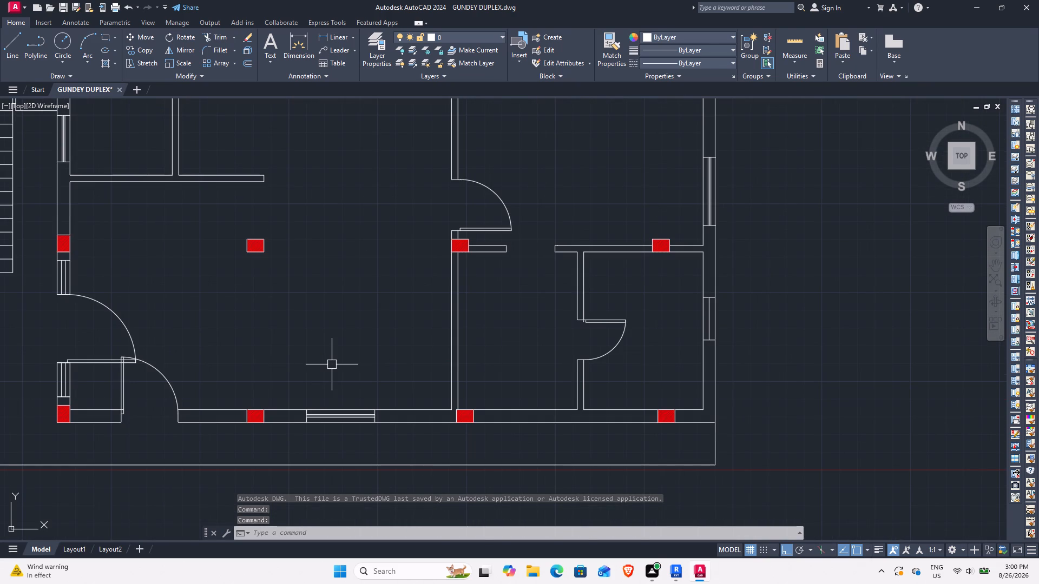
scroll(367, 336, "down", 2)
scroll(335, 287, "down", 2)
middle_click_drag(335, 293, 387, 328)
scroll(376, 321, "up", 3)
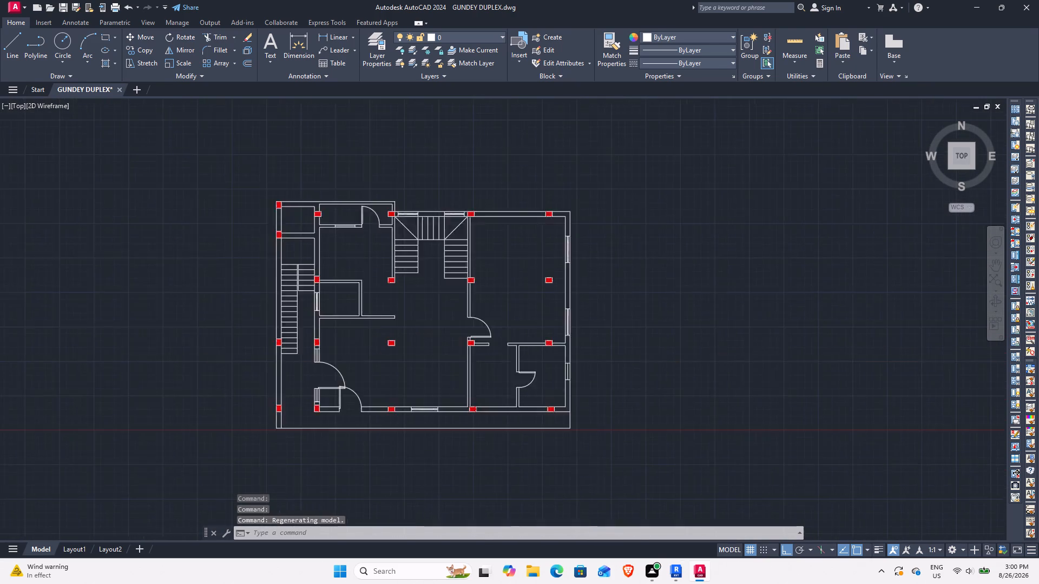
scroll(433, 335, "up", 1)
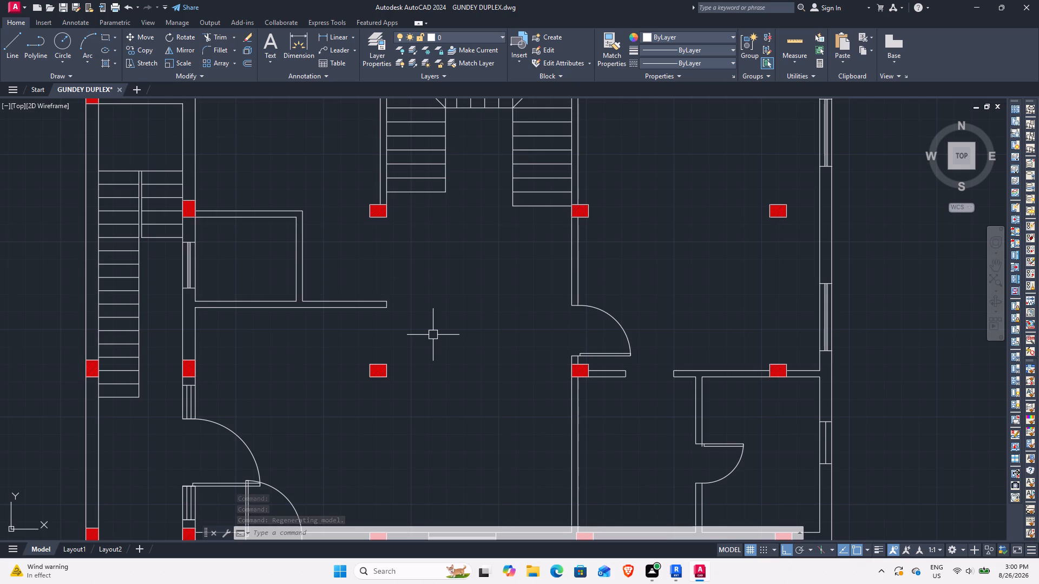
scroll(450, 322, "down", 1)
middle_click_drag(449, 266, 450, 267)
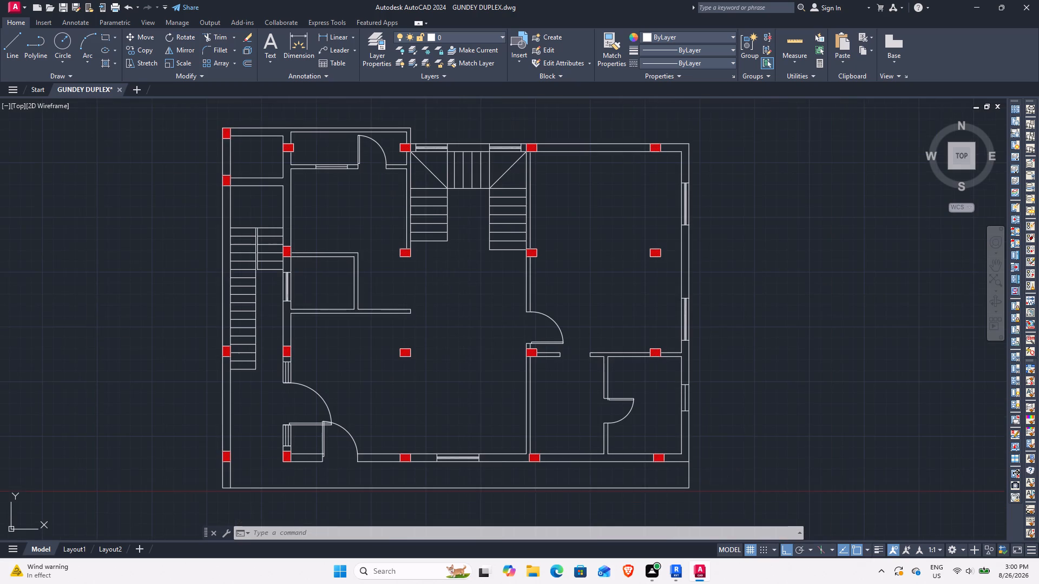
middle_click_drag(450, 267, 458, 307)
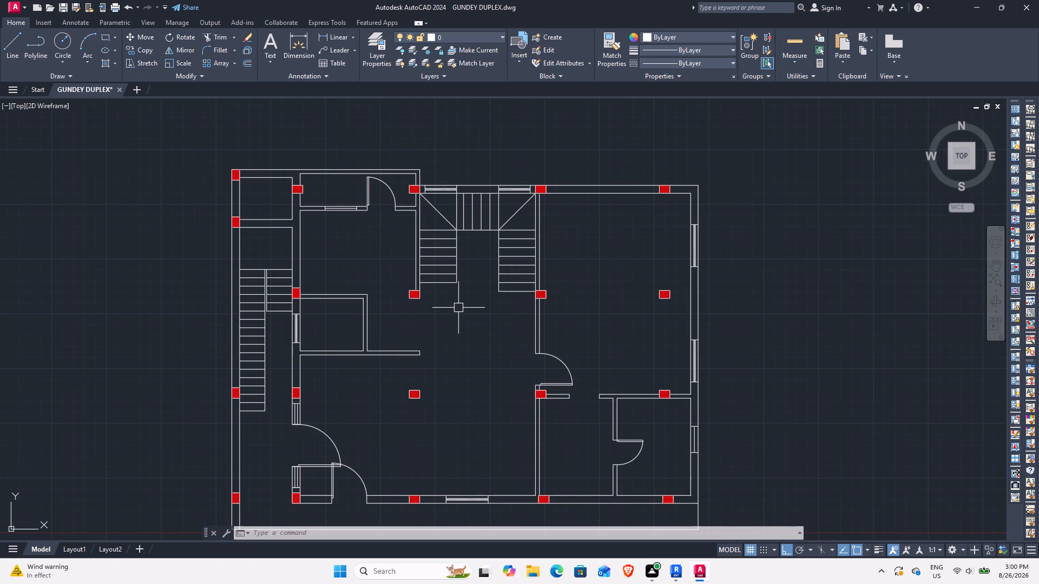
Copy the entire floor plan from its northwest corner to about 58 feet east of the original.
scroll(464, 298, "down", 3)
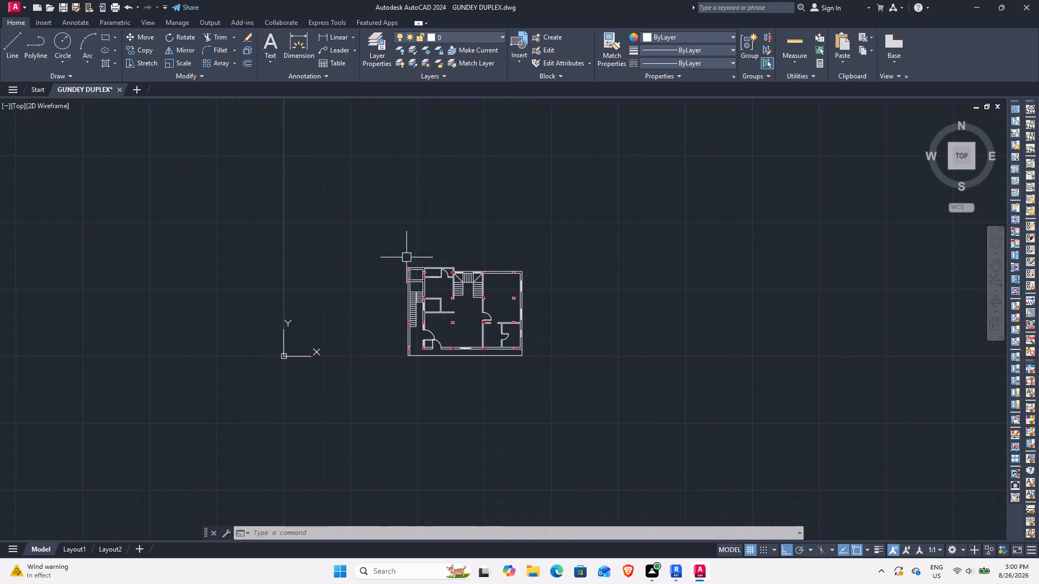
left_click(374, 252)
left_click(561, 379)
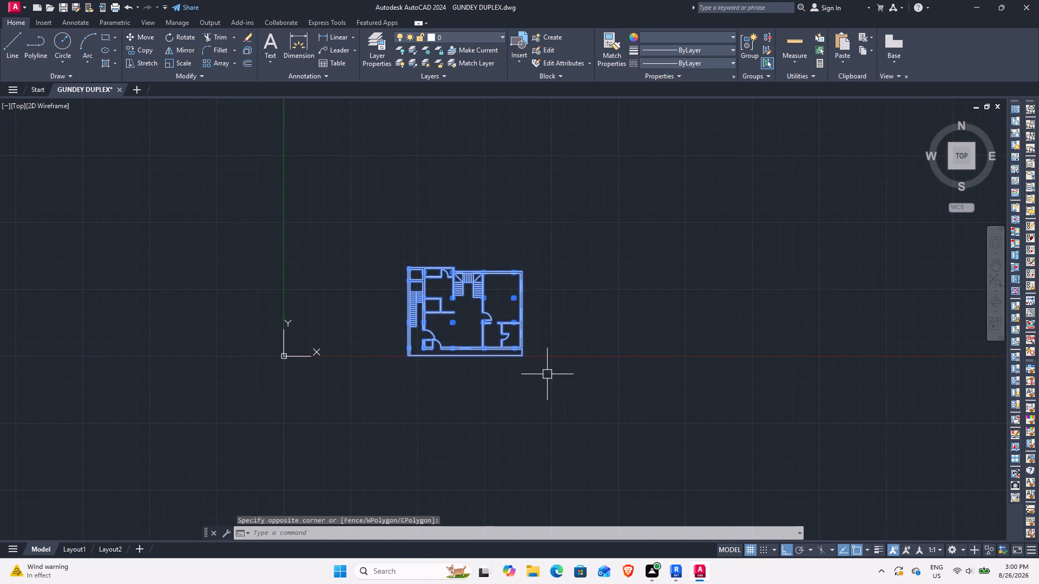
left_click(141, 55)
left_click(408, 268)
left_click(557, 273)
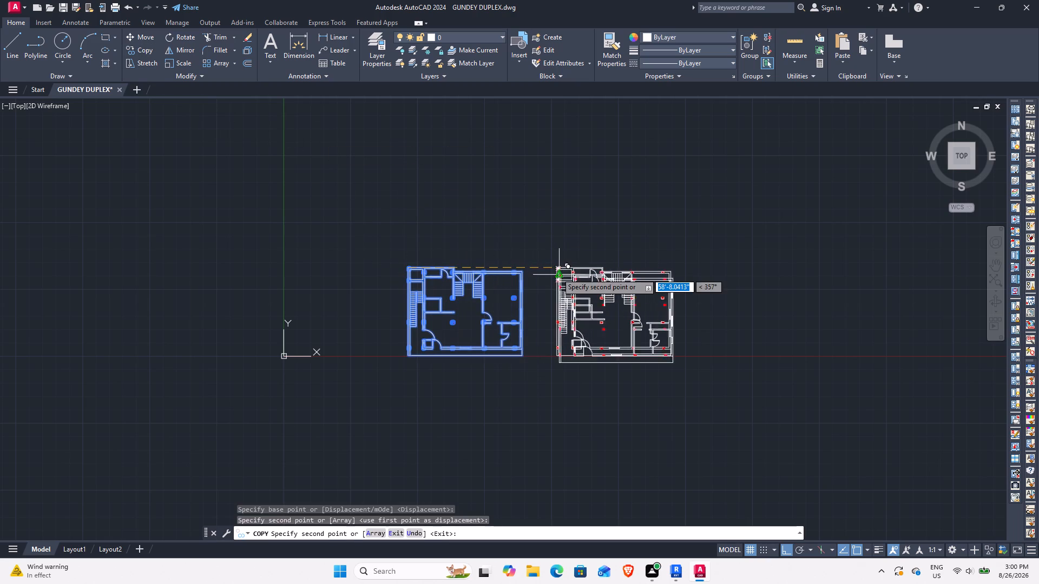
key("Escape")
Examine the copied floor plan, focusing on its narrow north room and the adjoining northwest rooms.
scroll(614, 304, "up", 4)
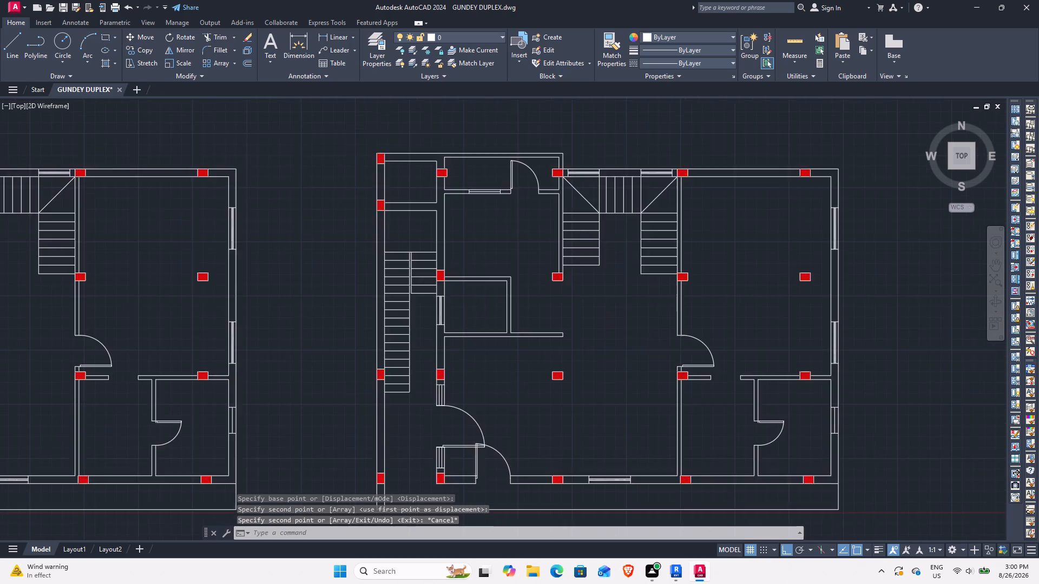
scroll(616, 325, "down", 3)
scroll(613, 325, "up", 1)
middle_click_drag(620, 354, 545, 337)
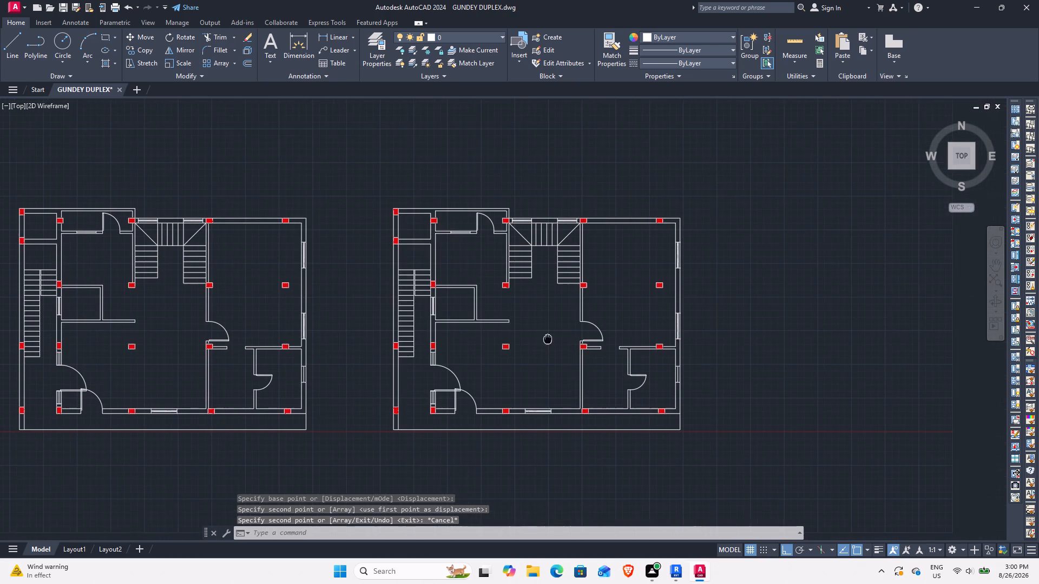
middle_click_drag(545, 337, 543, 337)
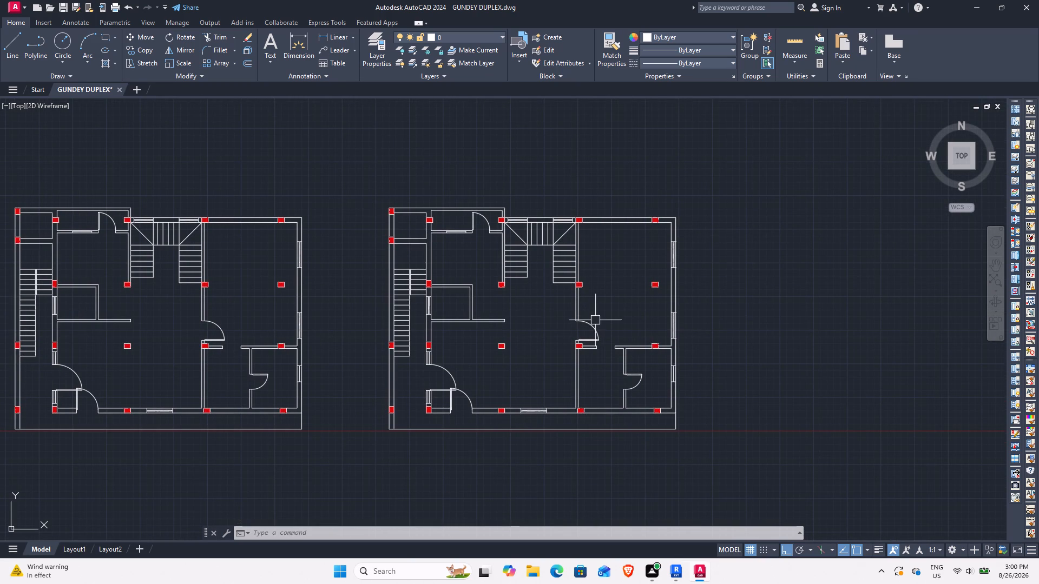
scroll(512, 367, "up", 1)
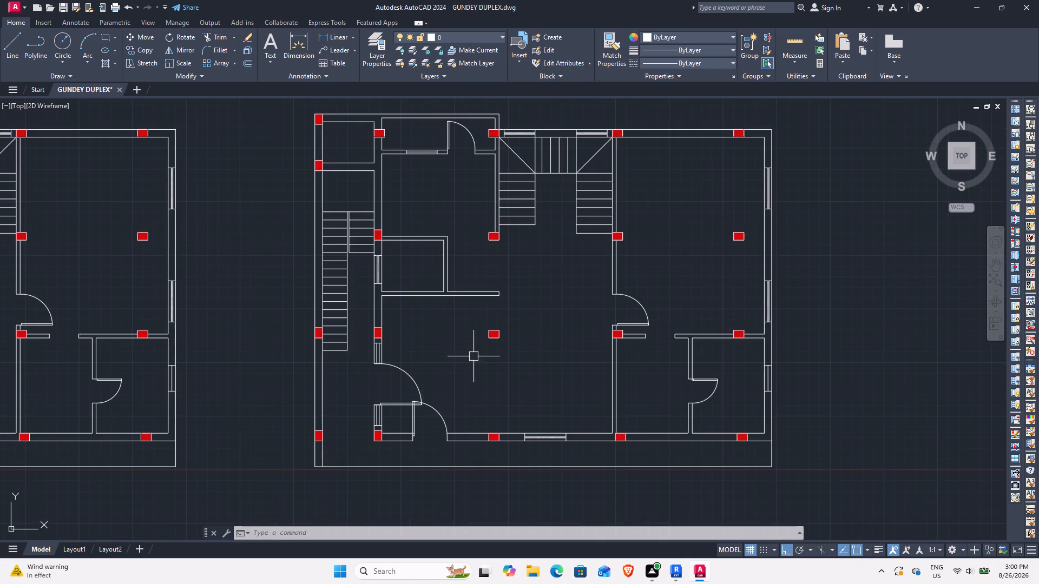
middle_click_drag(470, 346, 467, 382)
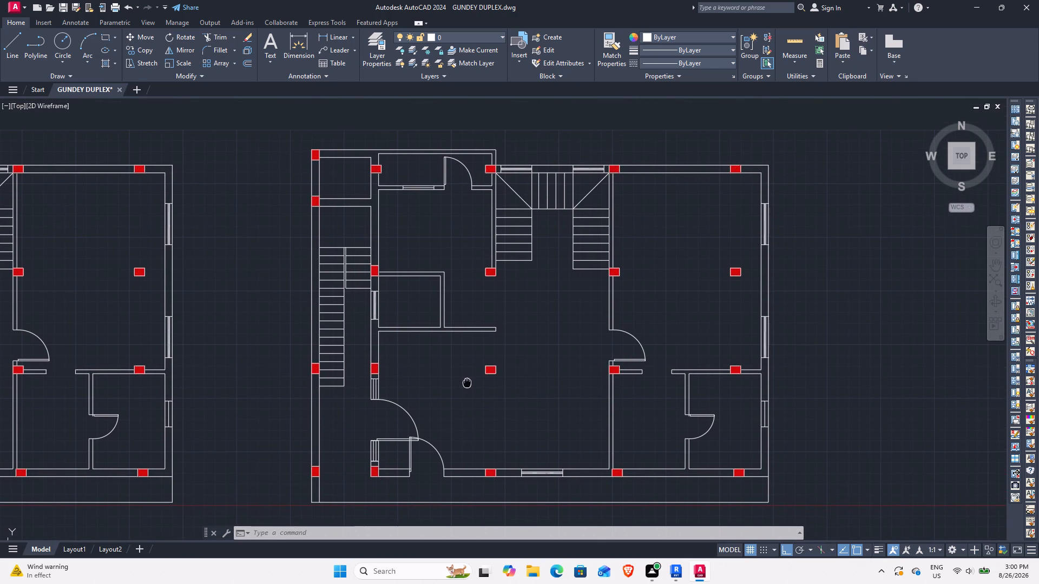
middle_click_drag(467, 382, 467, 382)
middle_click_drag(447, 261, 457, 316)
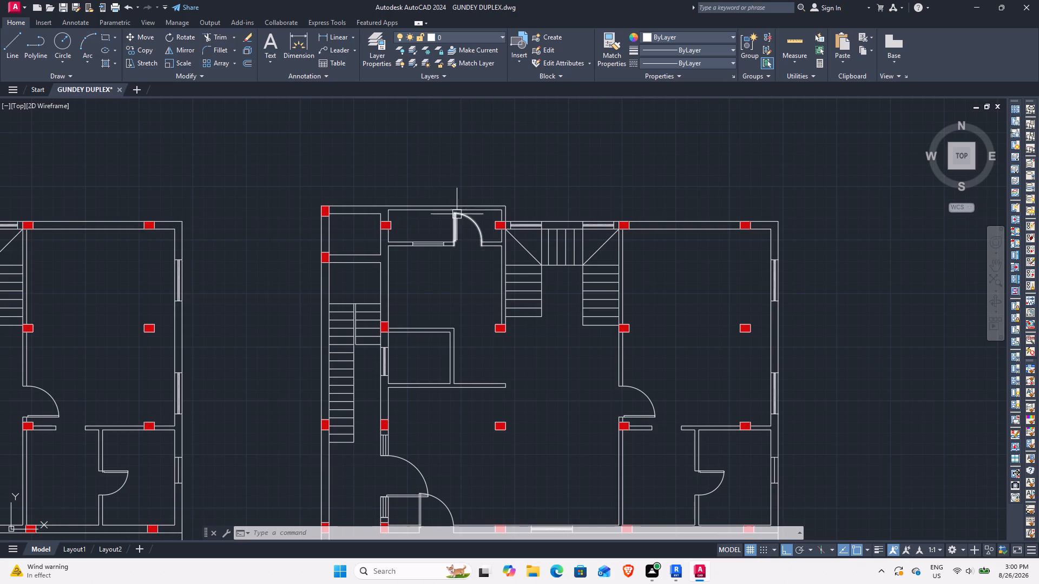
scroll(452, 213, "up", 2)
middle_click_drag(439, 214, 479, 233)
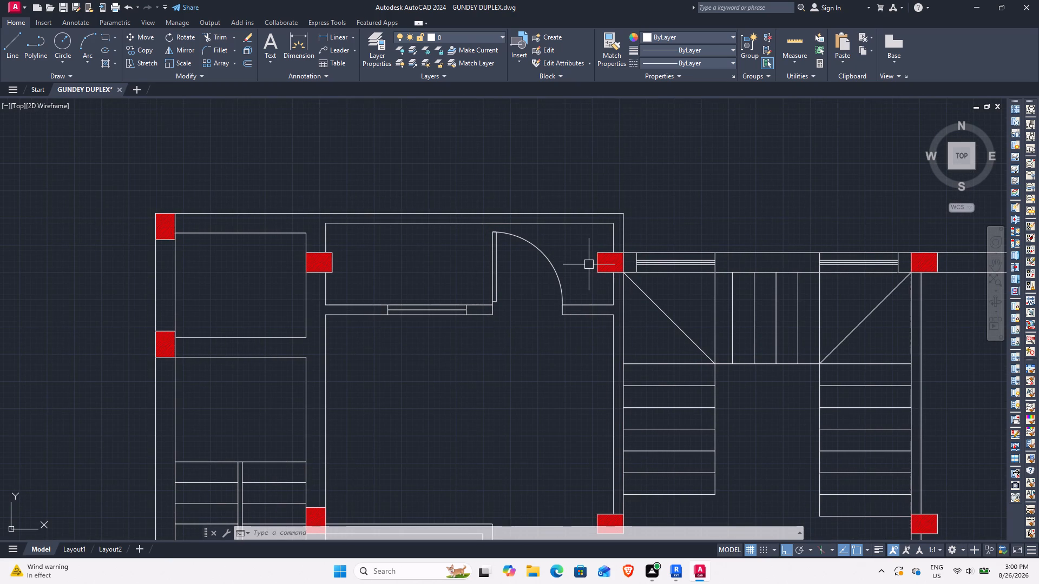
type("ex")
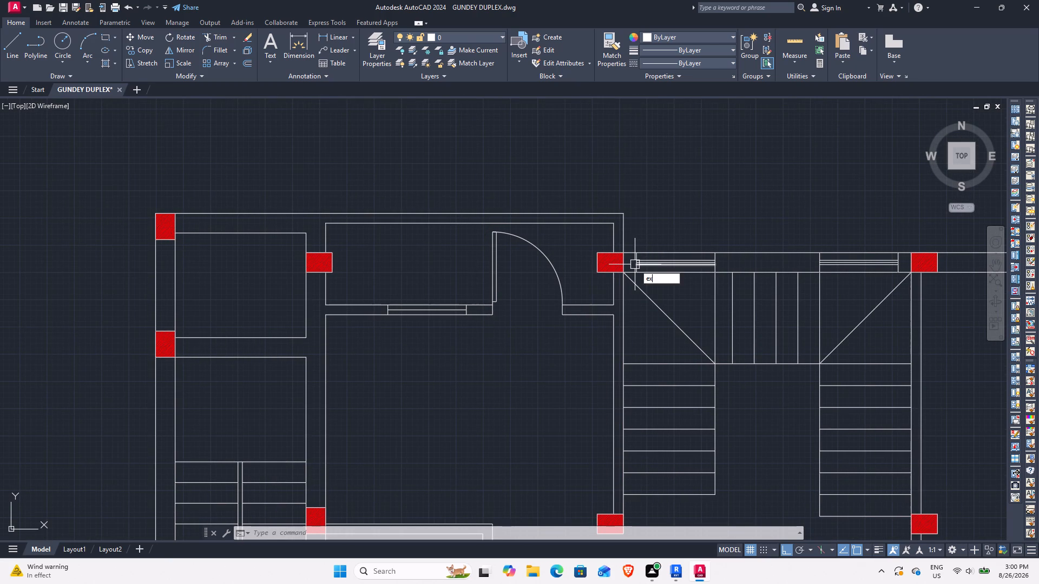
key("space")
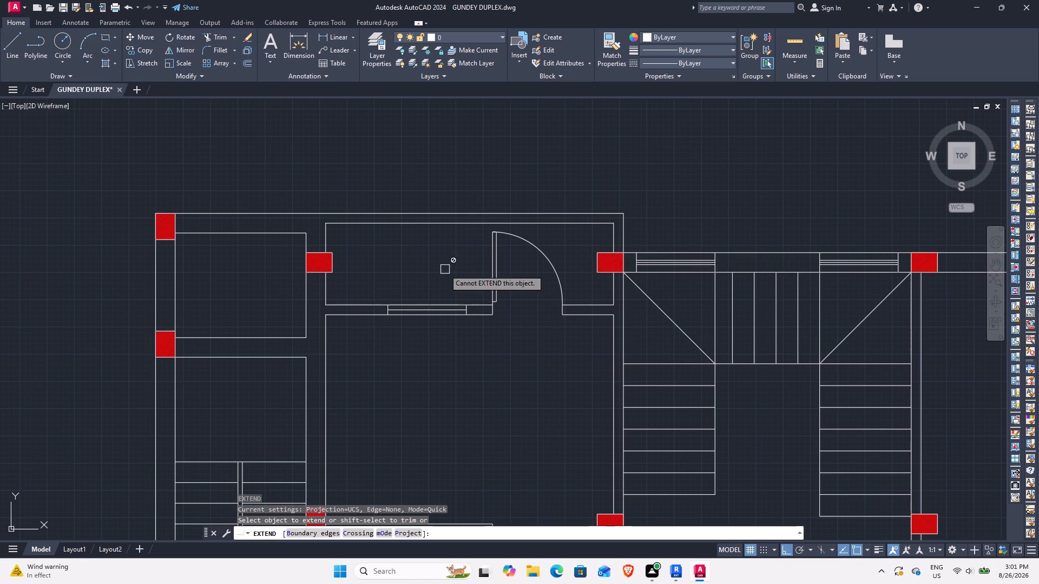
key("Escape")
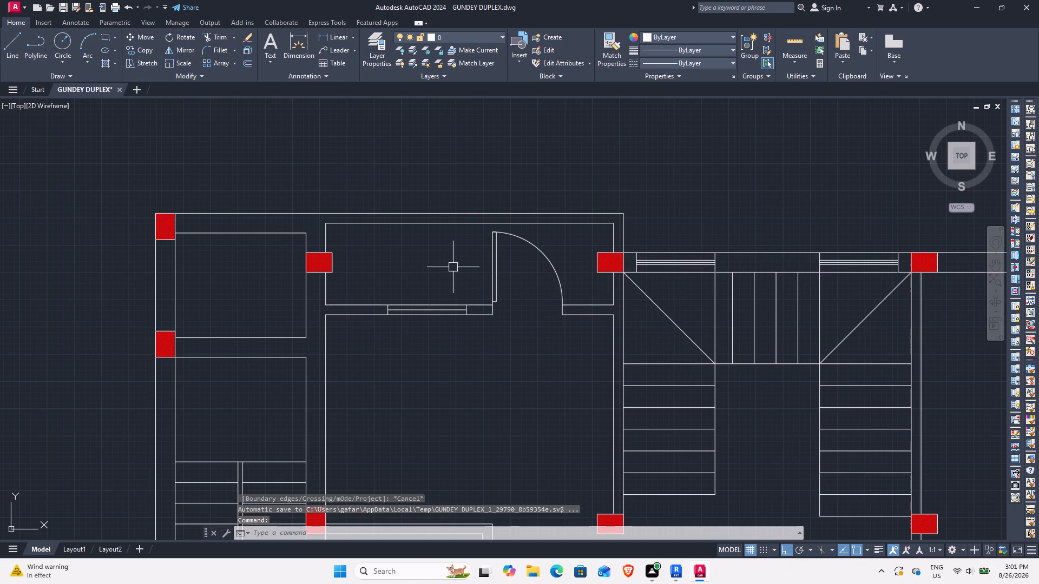
Explode the outline of the column between the copied plan's narrow north room and the U-shaped staircase.
left_click(601, 256)
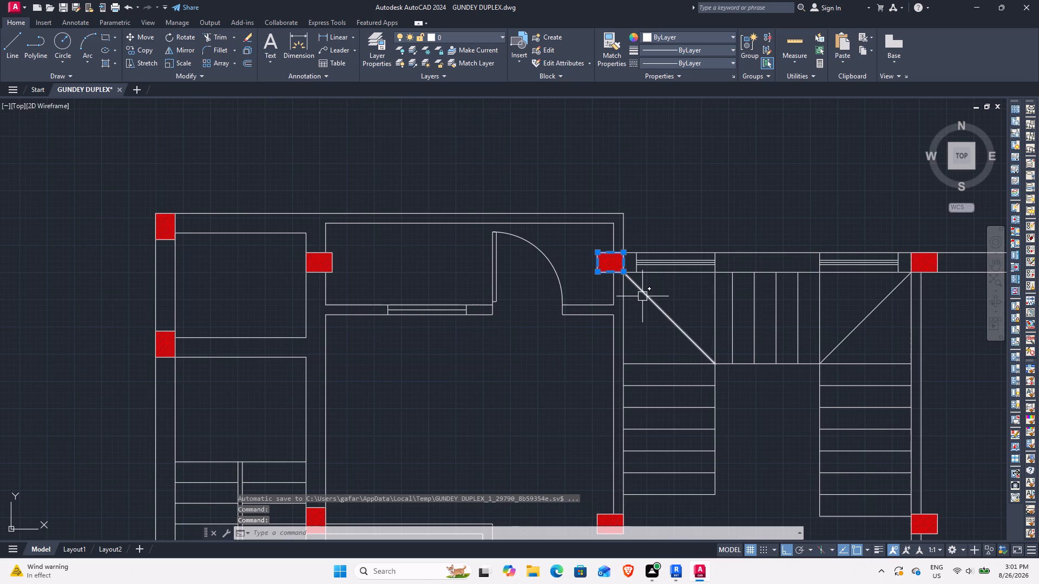
key("x")
key("space")
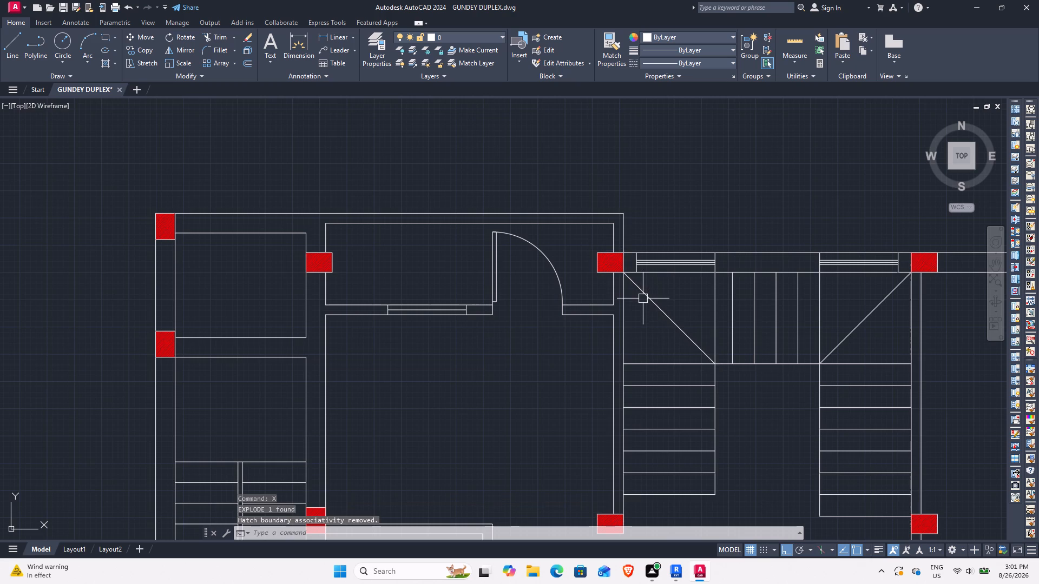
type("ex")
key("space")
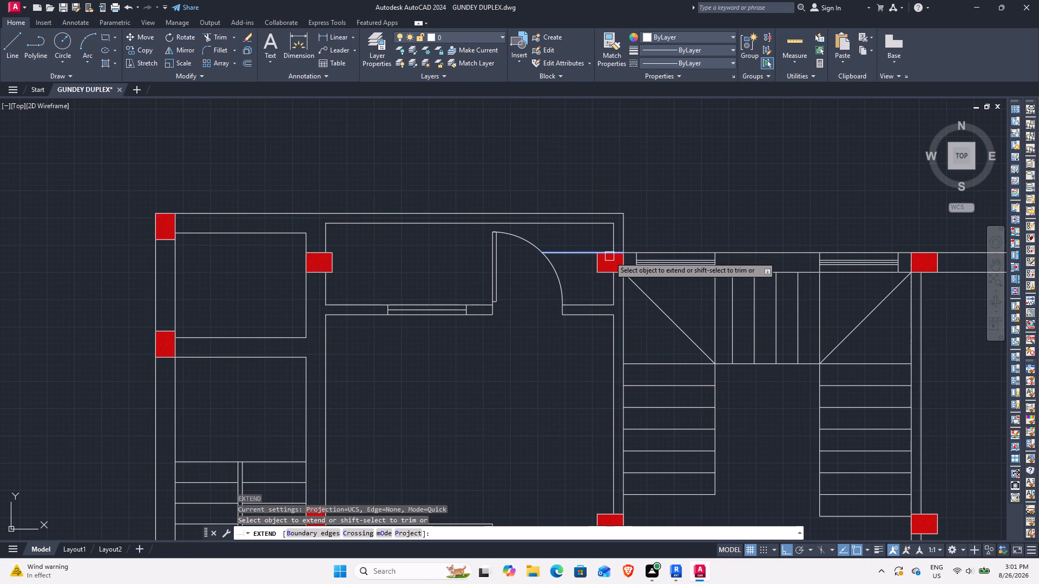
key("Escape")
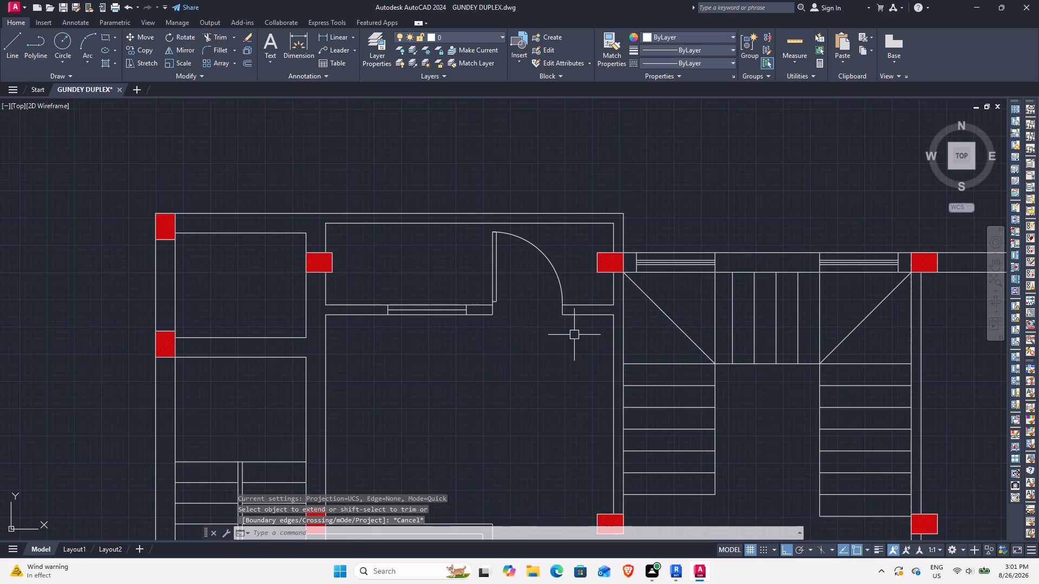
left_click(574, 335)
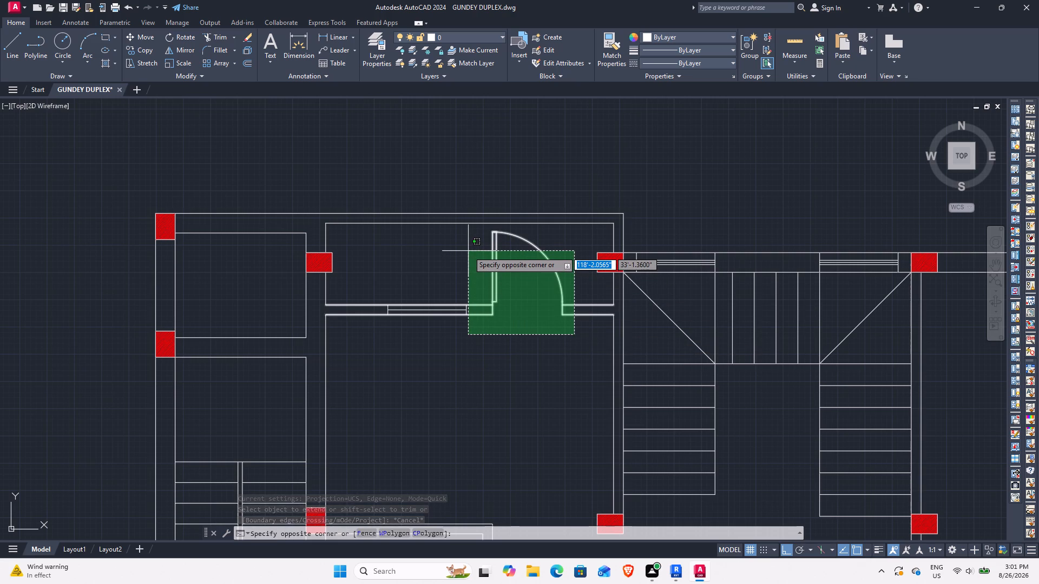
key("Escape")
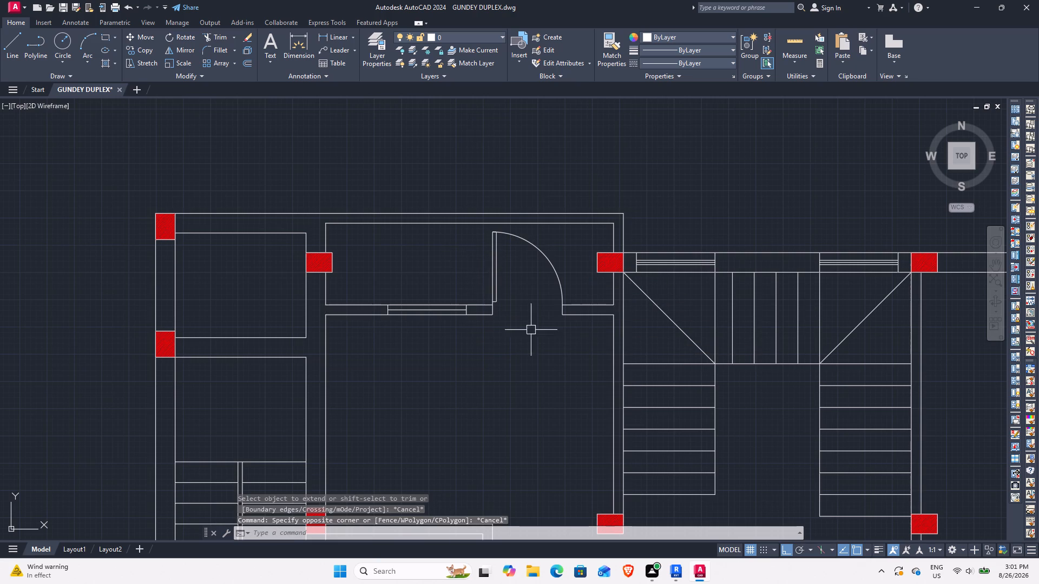
In the copied plan, erase the door, window and wall lines separating the narrow north room from the room south of it.
left_click_drag(588, 350, 575, 332)
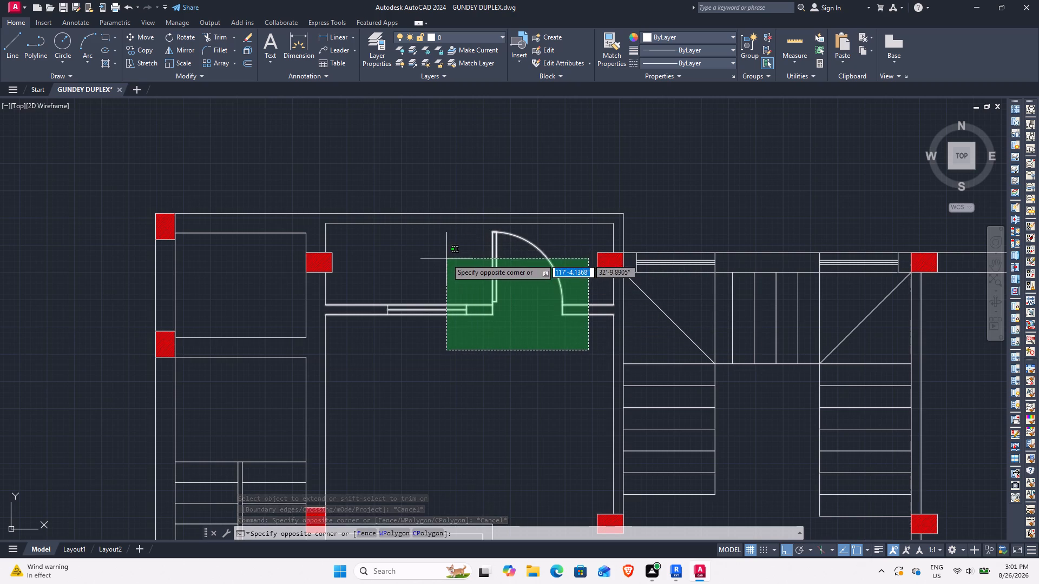
left_click(446, 258)
right_click(446, 258)
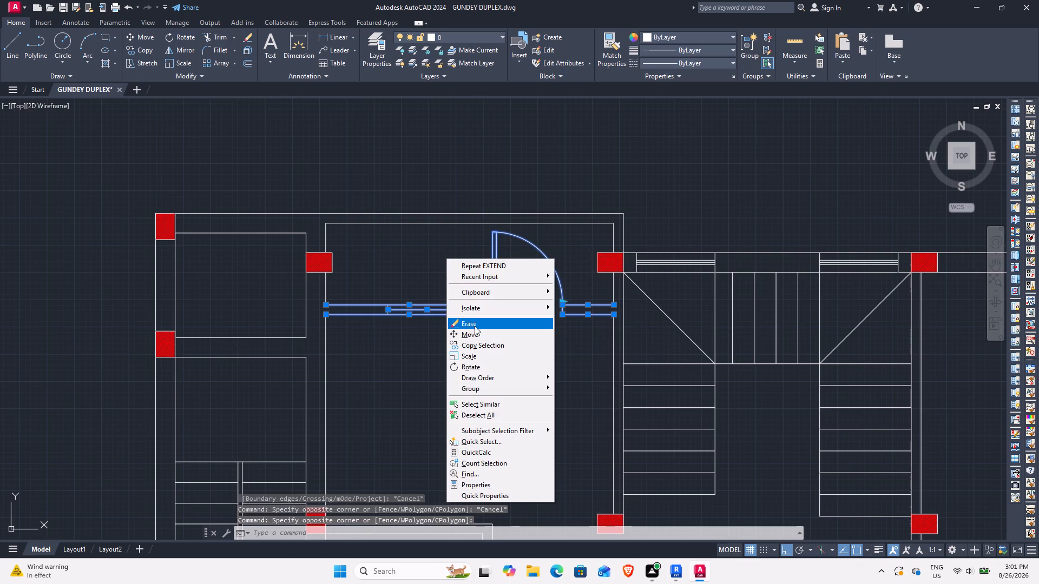
left_click(475, 326)
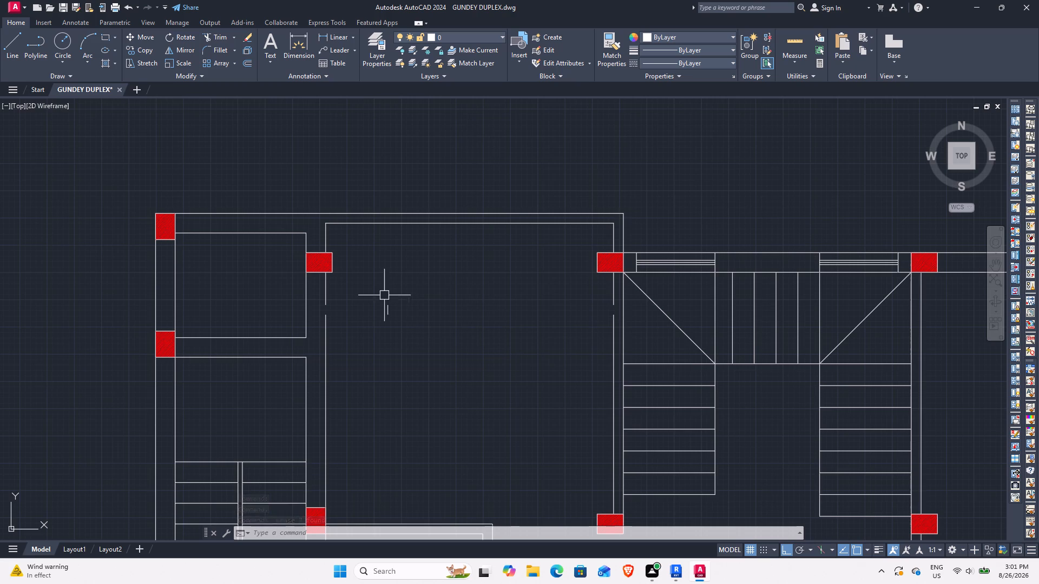
left_click(387, 308)
right_click(387, 308)
left_click(439, 116)
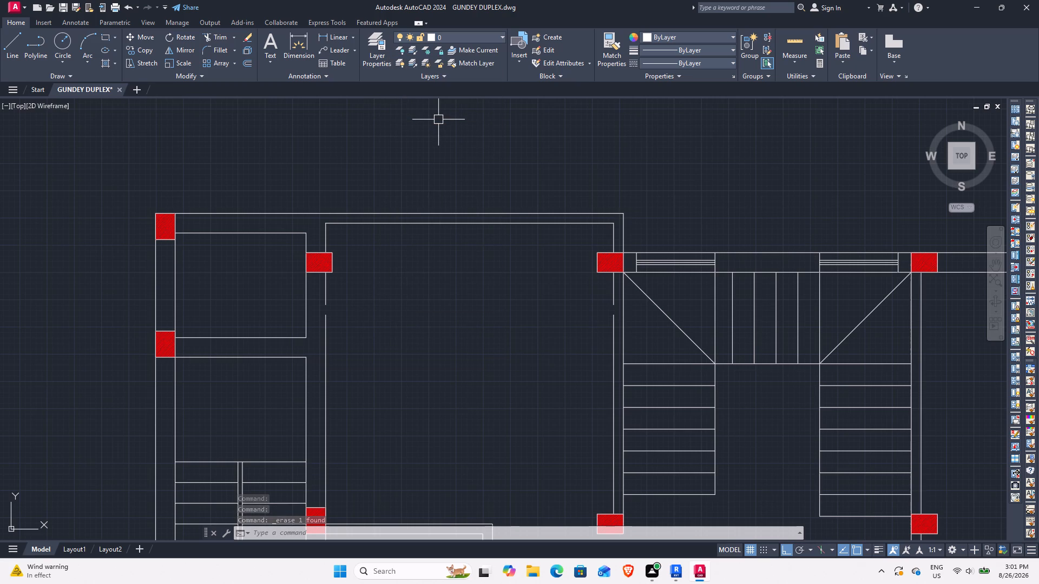
Extend both horizontal wall lines south of the narrow north room eastward across the column beside the U-shaped staircase.
type("ex")
key("space")
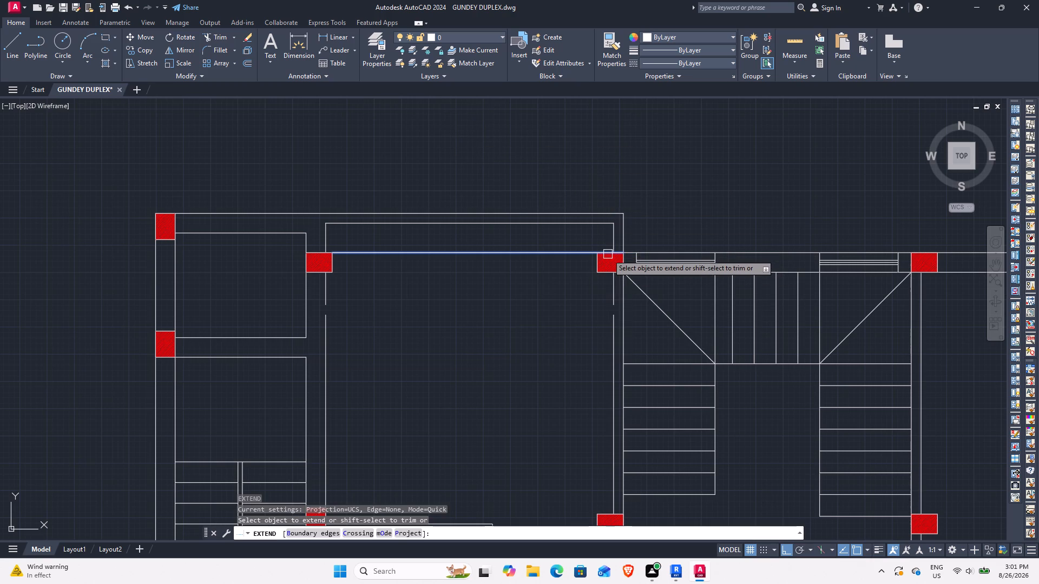
left_click(608, 254)
left_click(610, 273)
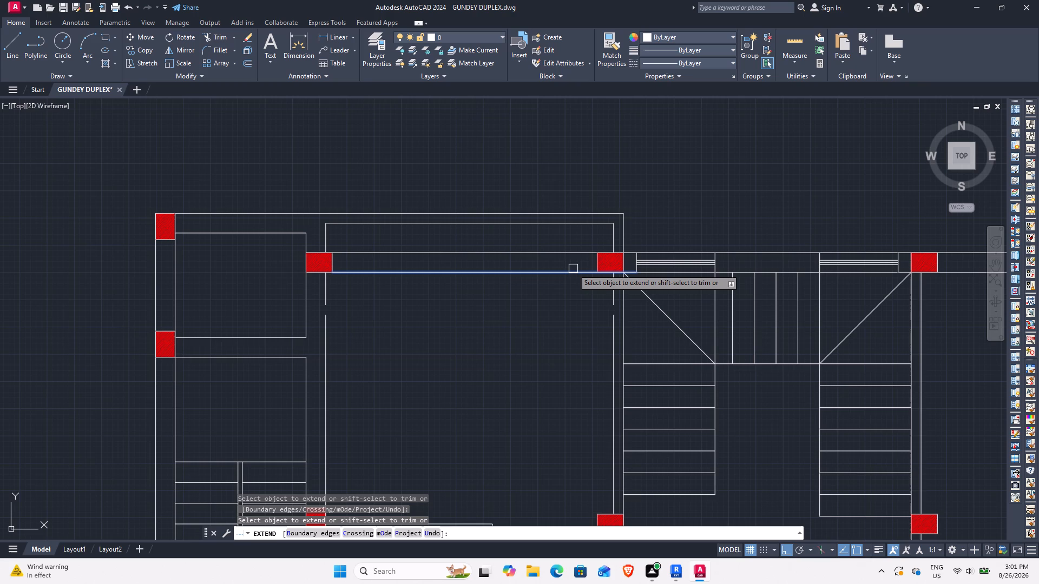
key("Escape")
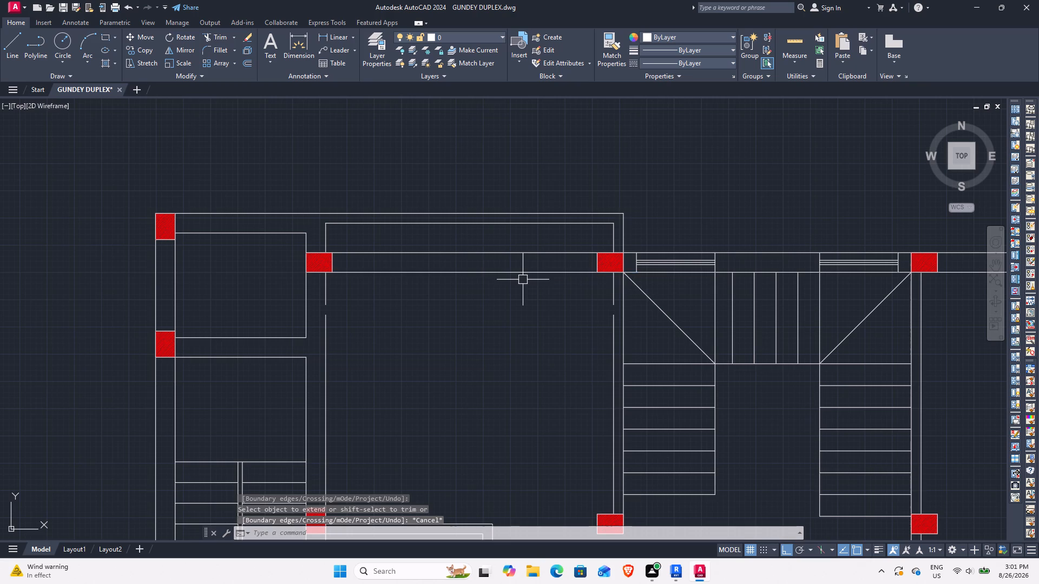
Extend the vertical wall lines on the west and east sides of the room below to close their gaps.
key("space")
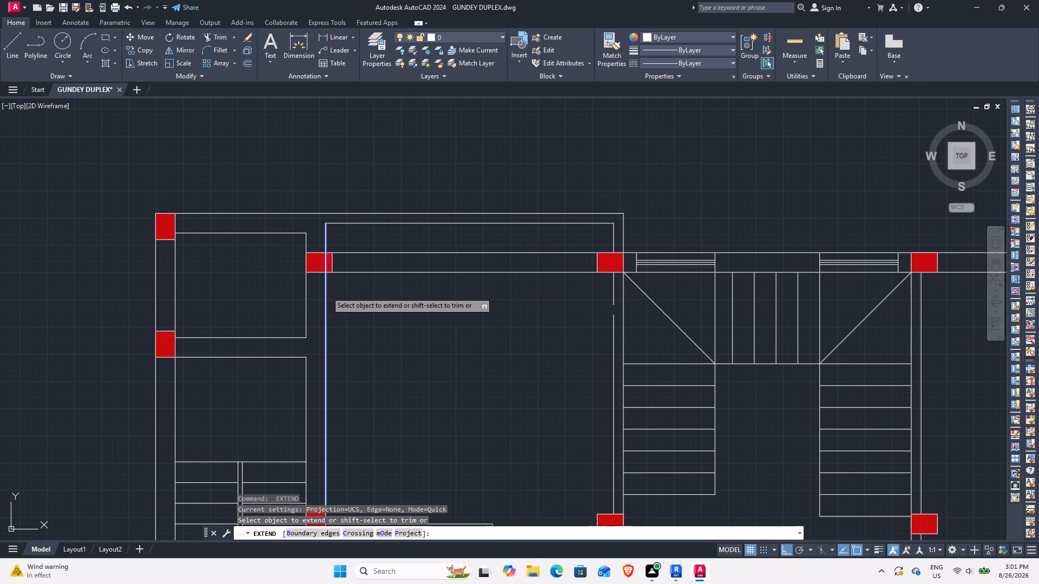
left_click(326, 291)
left_click(611, 291)
key("Escape")
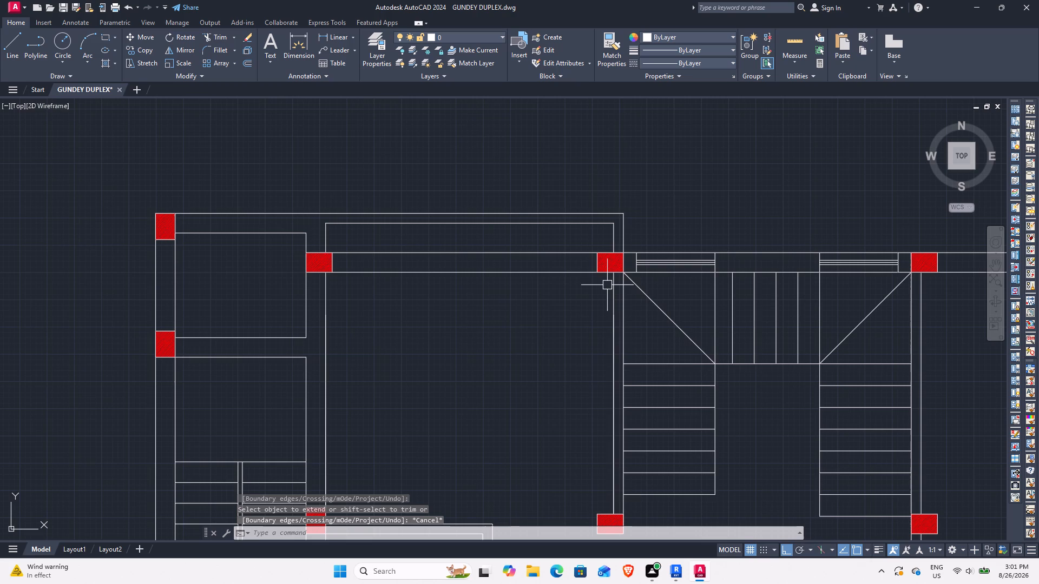
Extend the narrow north room's west wall line north to the outermost wall line.
scroll(600, 260, "up", 1)
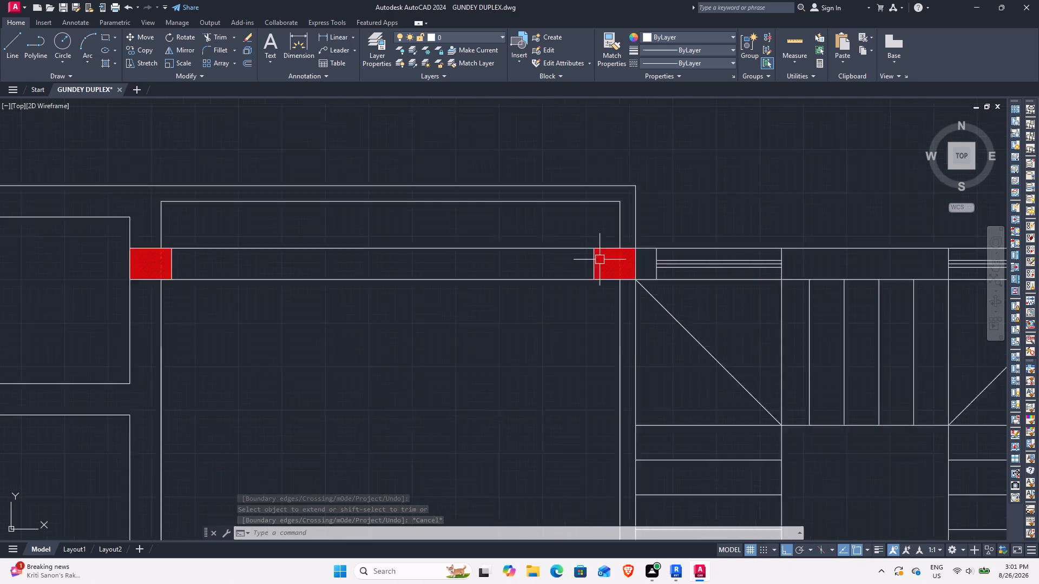
scroll(600, 260, "up", 5)
scroll(616, 258, "down", 6)
middle_click_drag(515, 310, 518, 310)
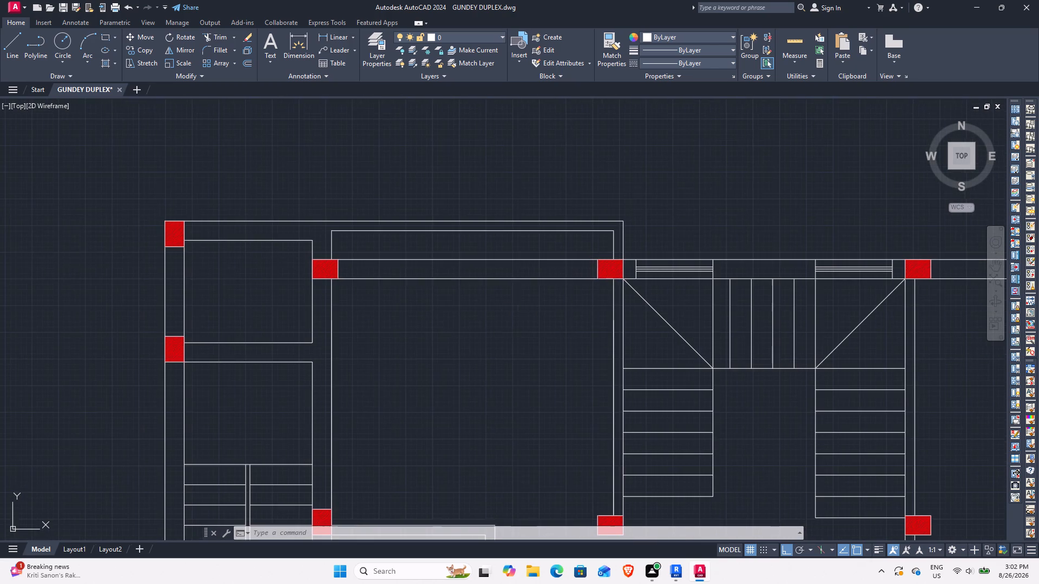
middle_click_drag(518, 310, 559, 303)
middle_click(559, 303)
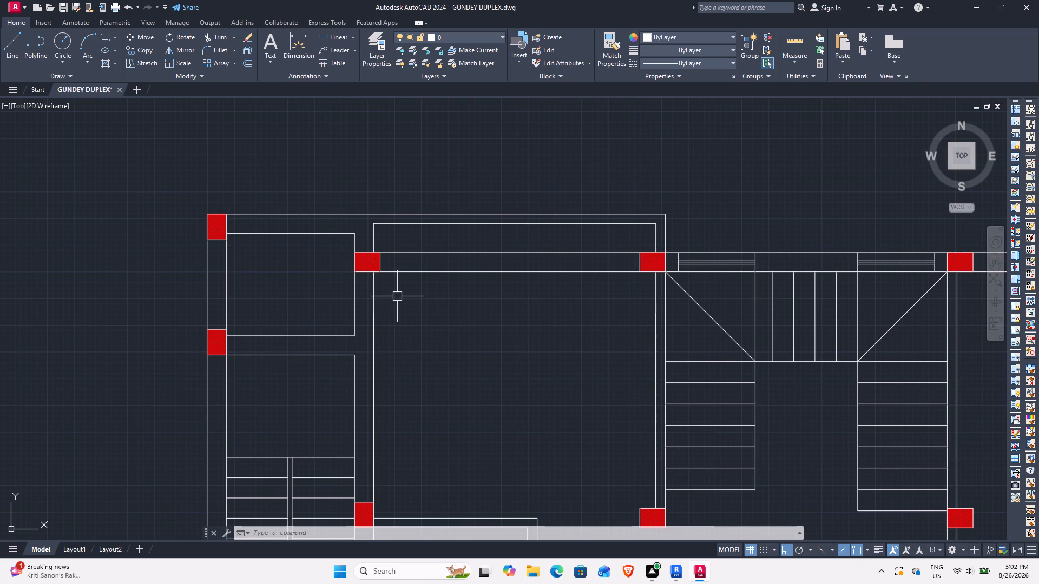
type("ex")
key("space")
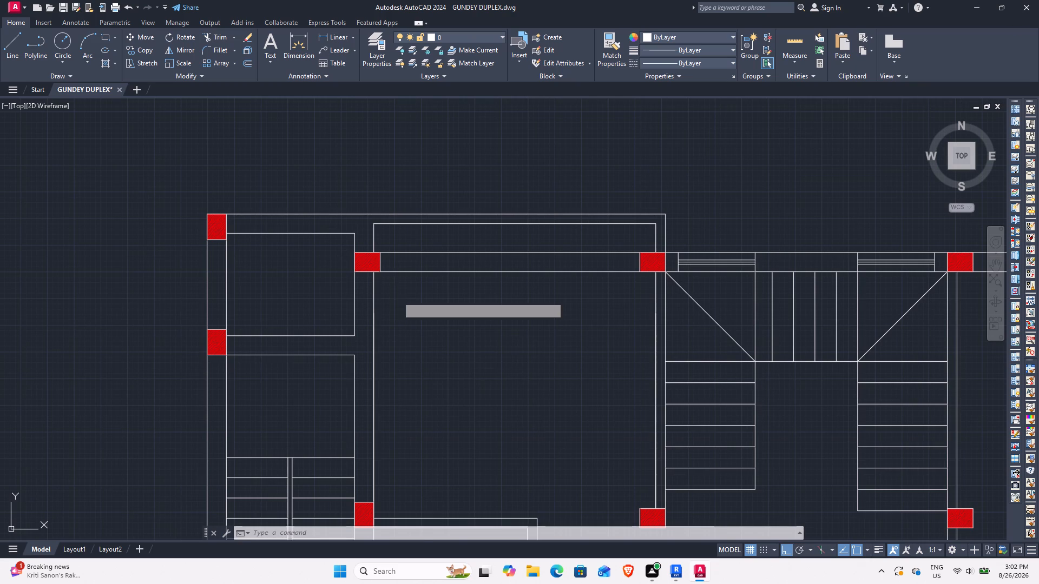
left_click(376, 238)
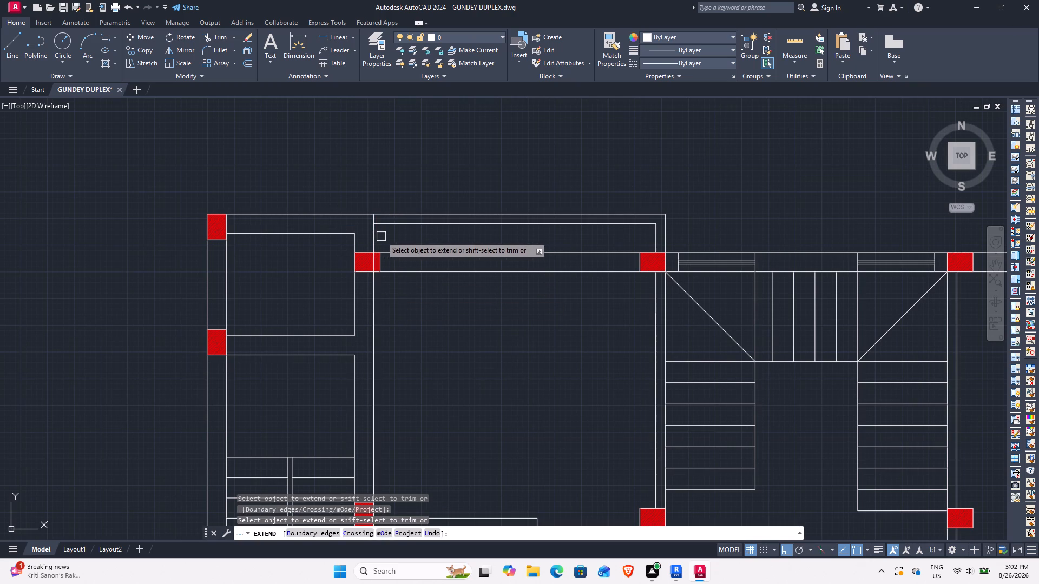
key("Escape")
Trim away the narrow north room's outer and inner wall lines on its north and east sides.
type("tr")
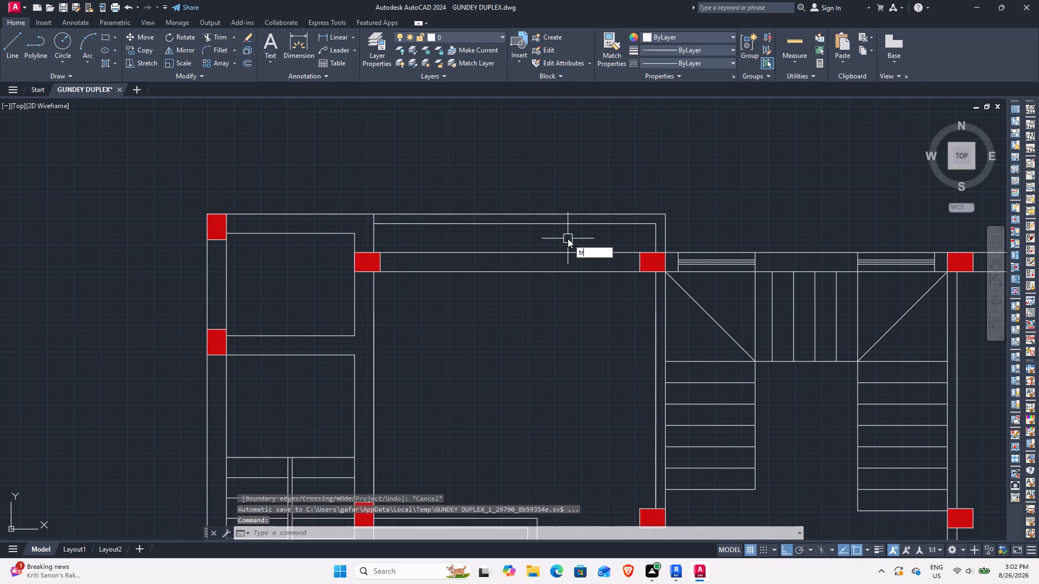
key("space")
left_click(688, 235)
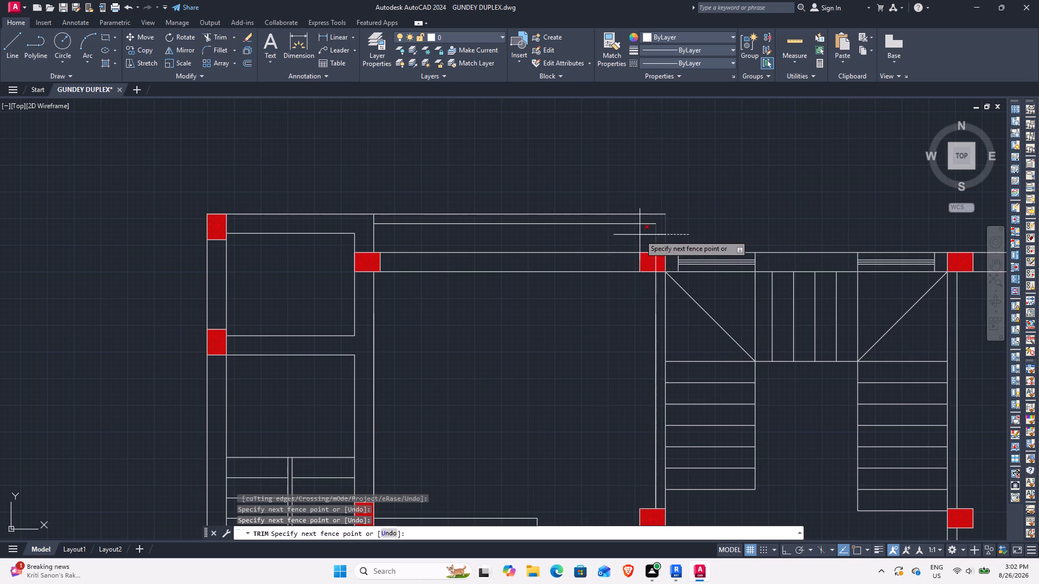
double_click(640, 235)
left_click(642, 205)
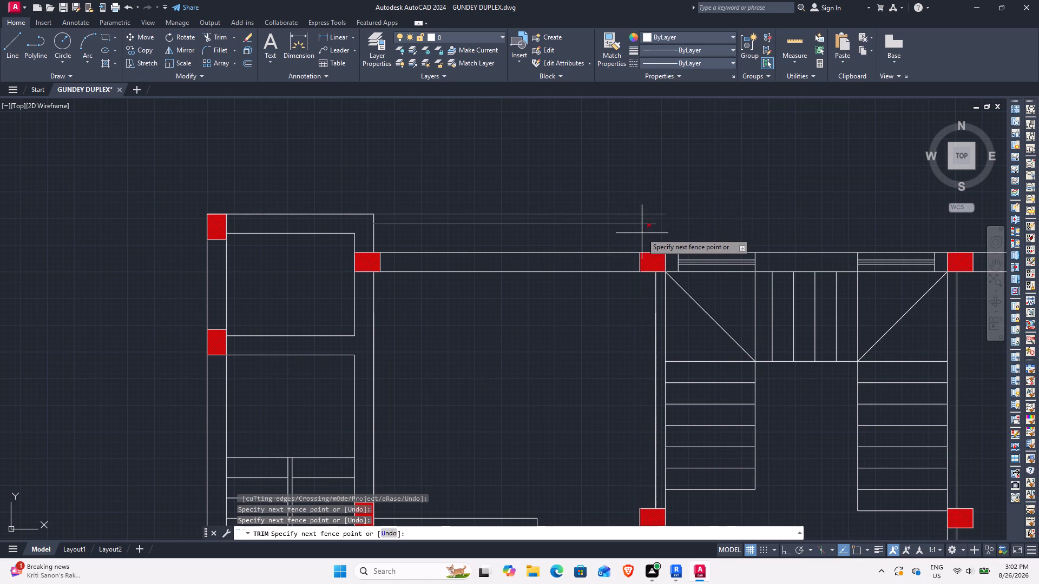
left_click(642, 233)
key("Escape")
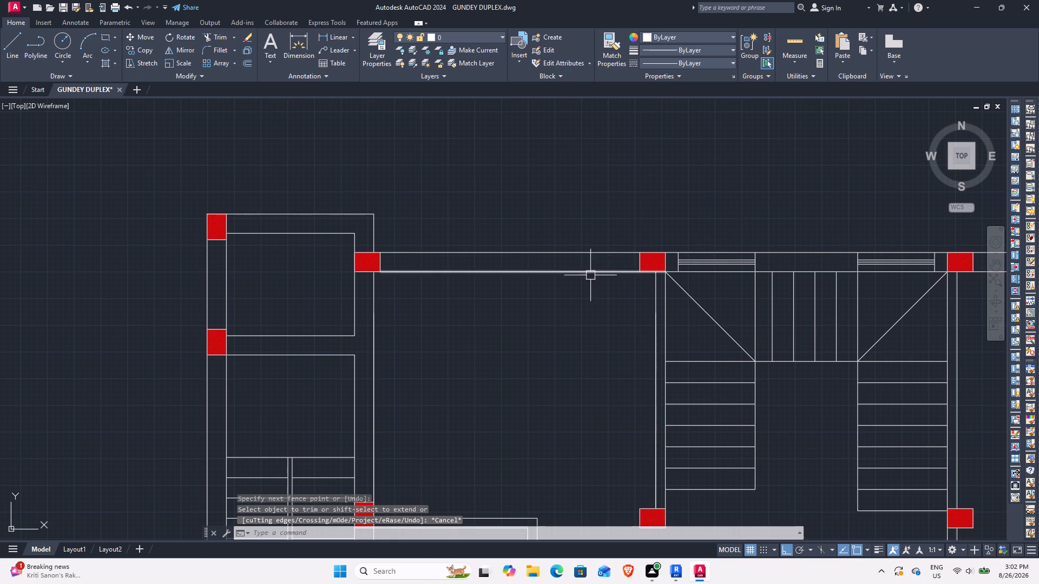
Offset the lower line of the room's north wall 5' south into the room.
middle_click_drag(583, 280, 540, 210)
type("o")
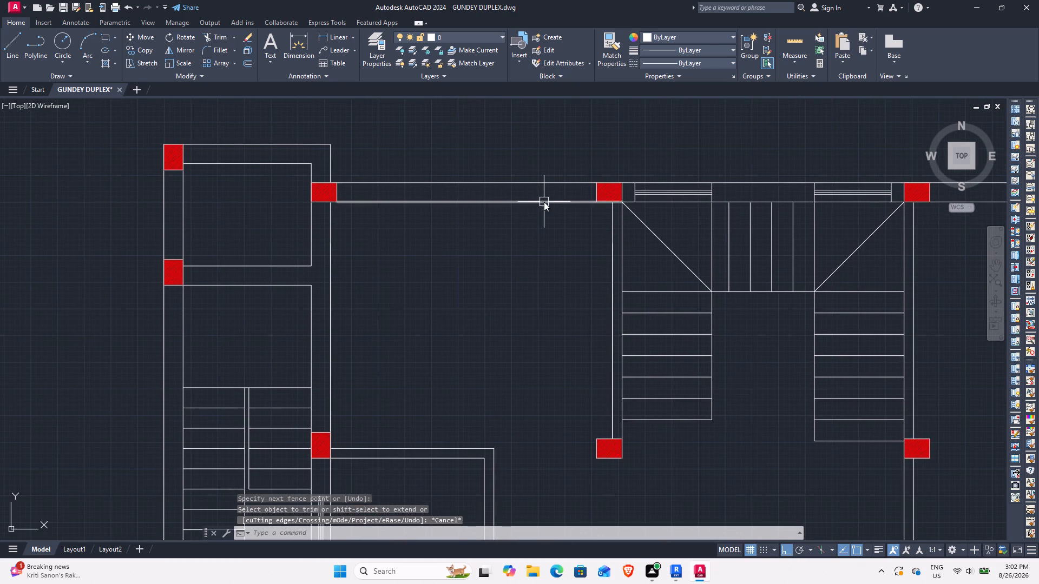
key("space")
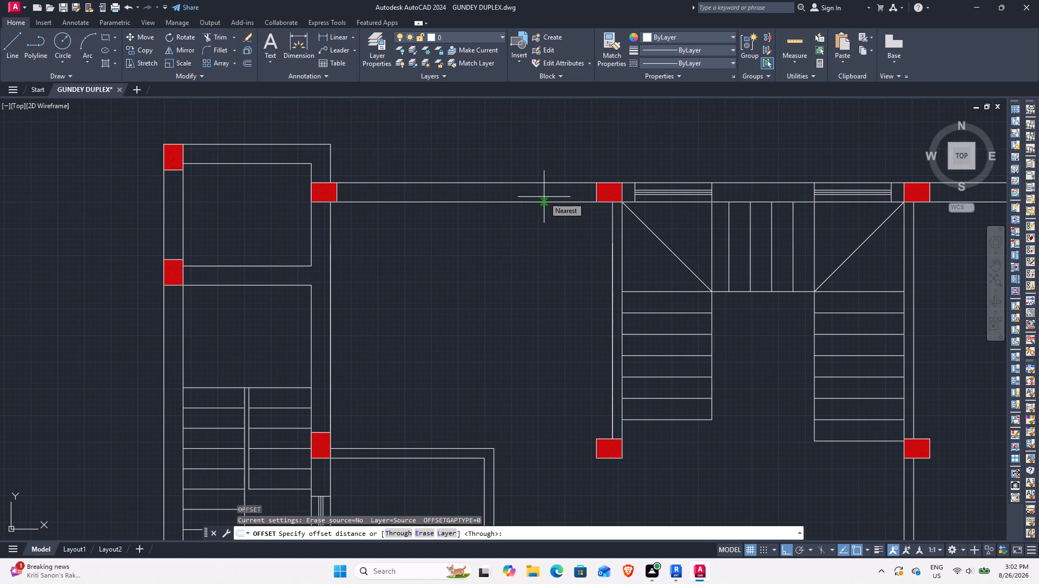
key("5")
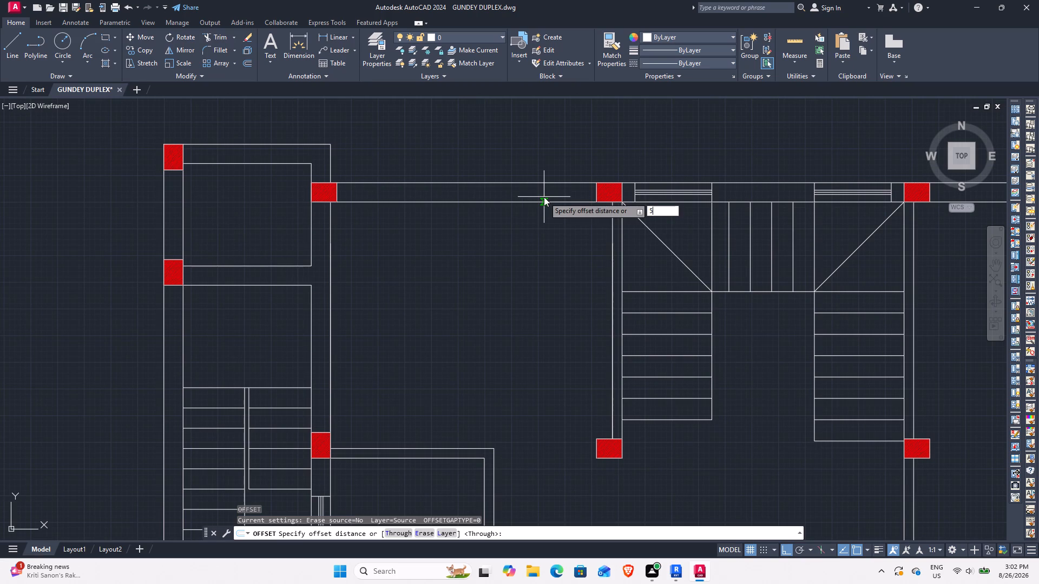
key("apostrophe")
key("Return")
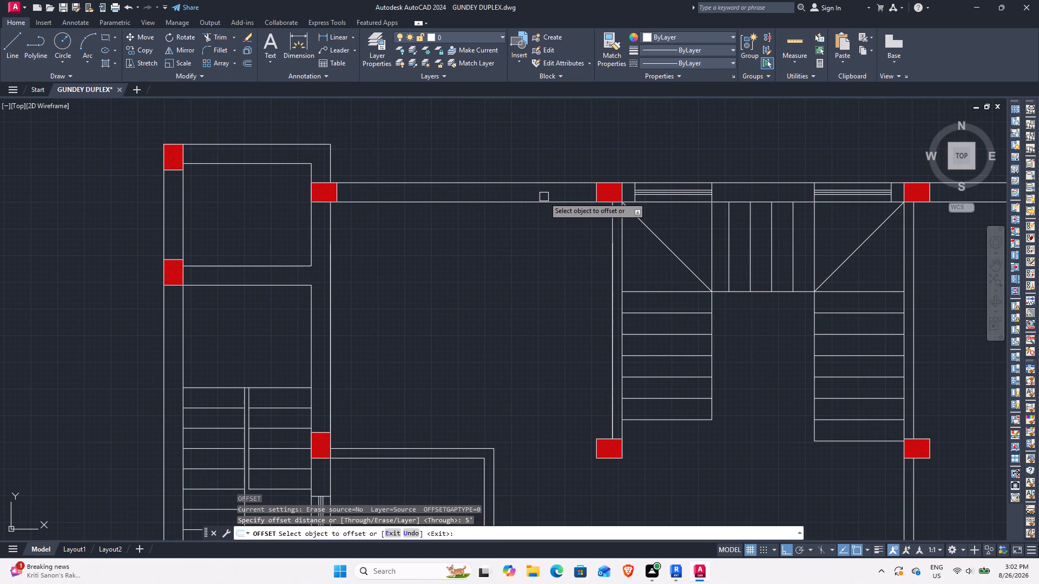
left_click(546, 205)
left_click(548, 259)
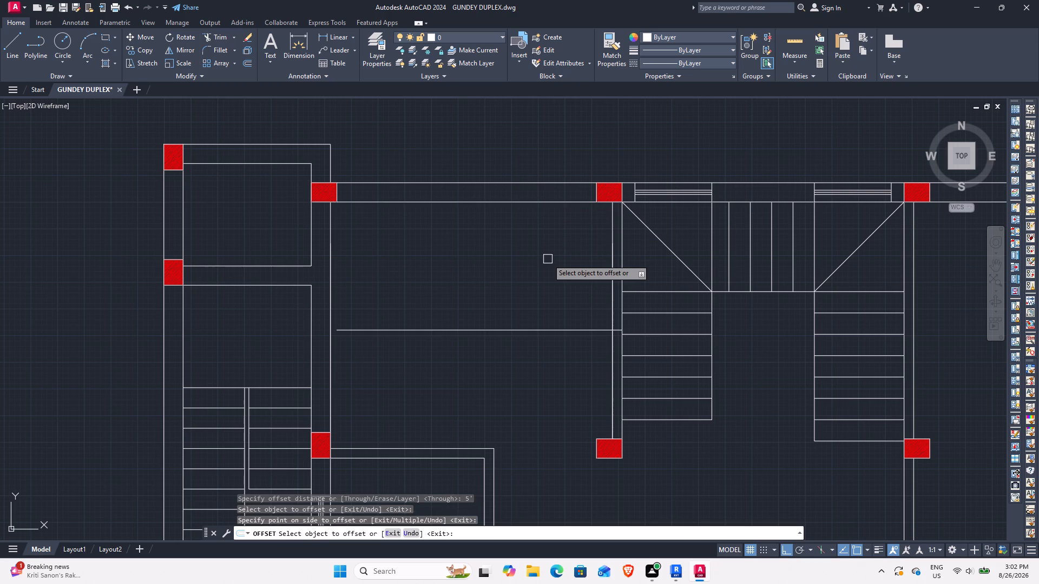
Offset the new horizontal partition line 4.5" south to give the partition its thickness.
key("space")
key("space")
type("4.5")
key("Return")
key("Return")
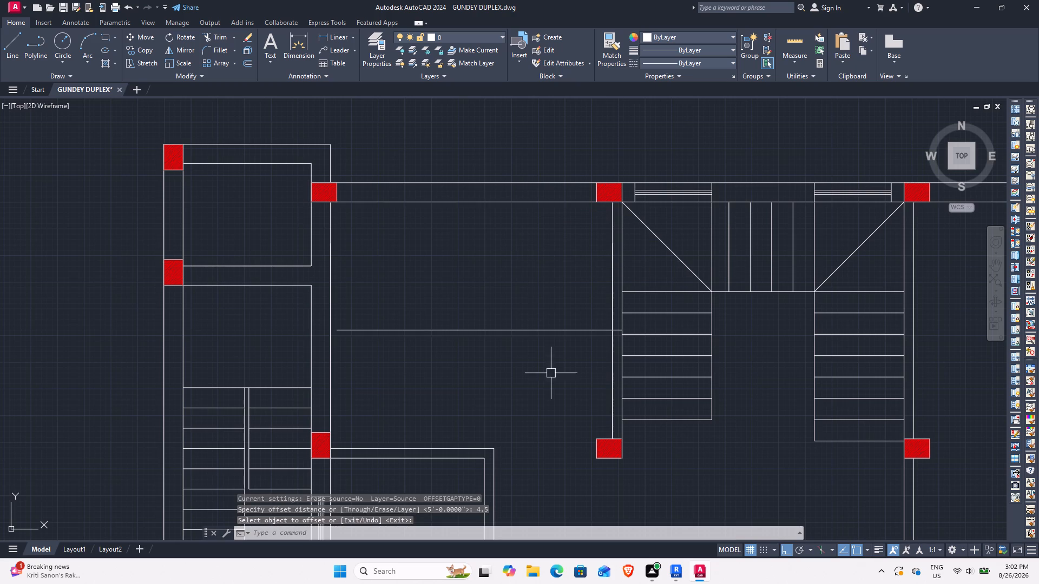
left_click(544, 331)
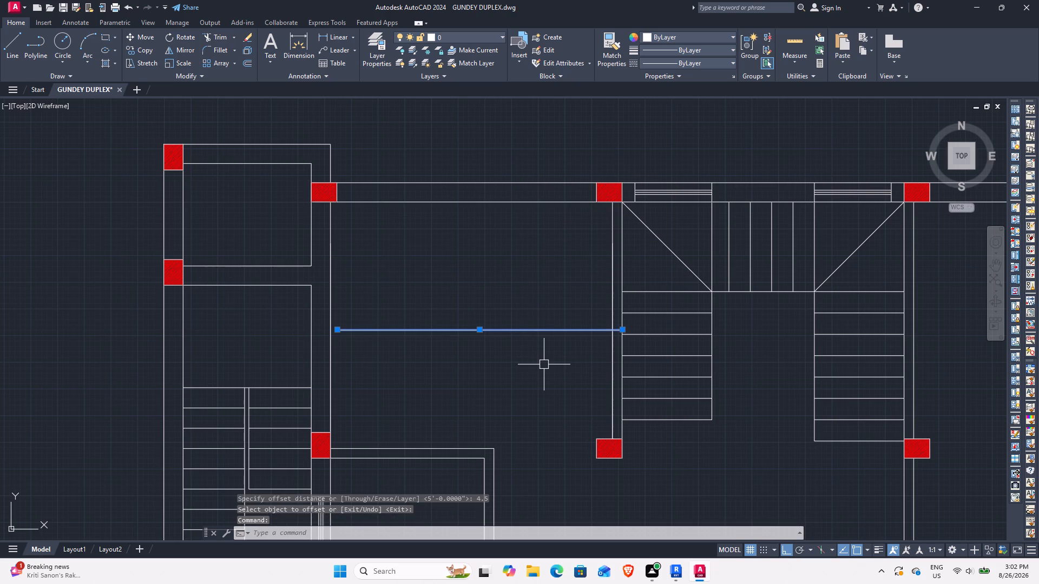
key("Escape")
key("space")
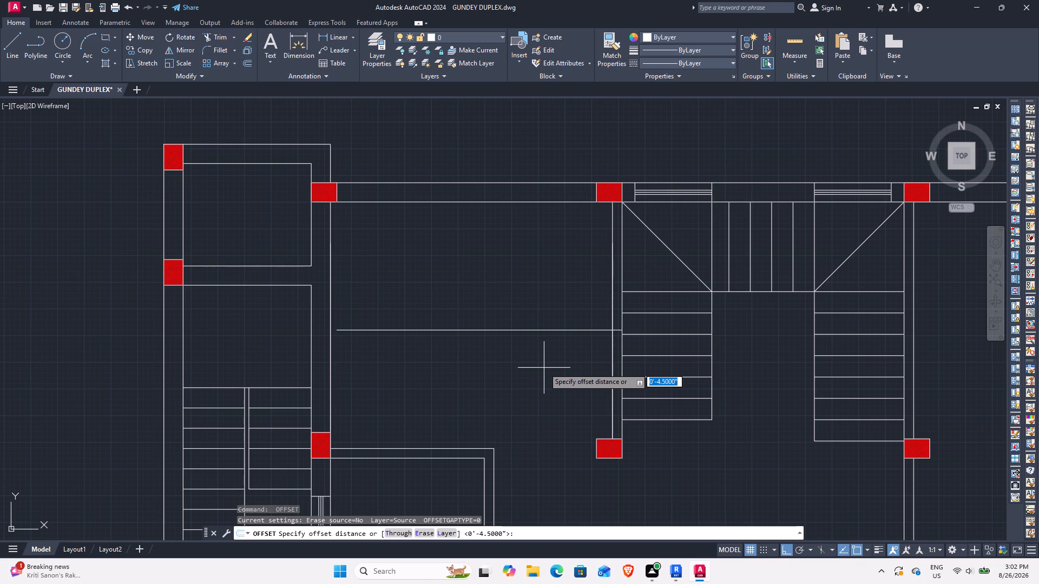
key("space")
left_click(558, 329)
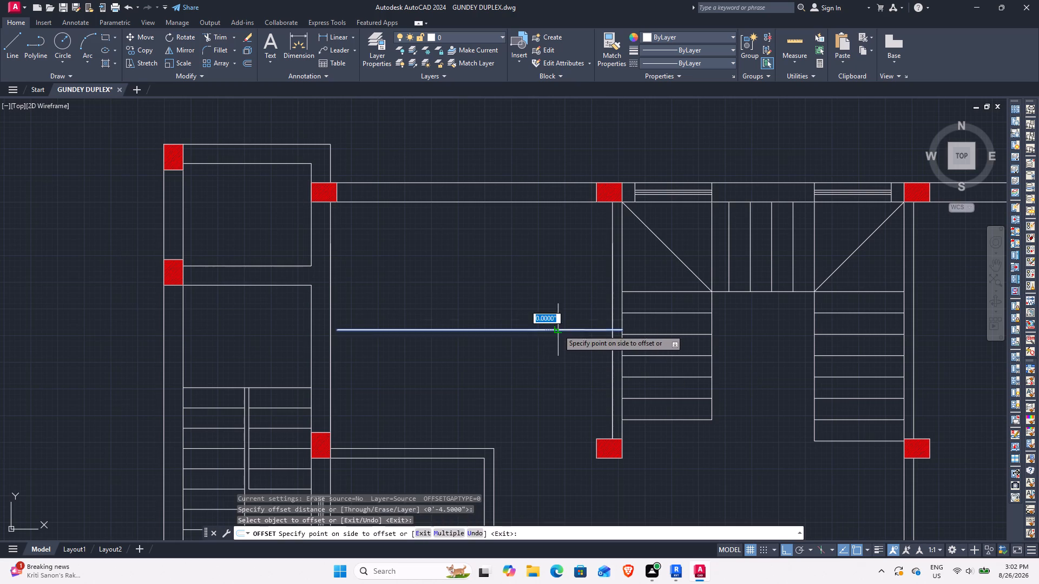
left_click(558, 373)
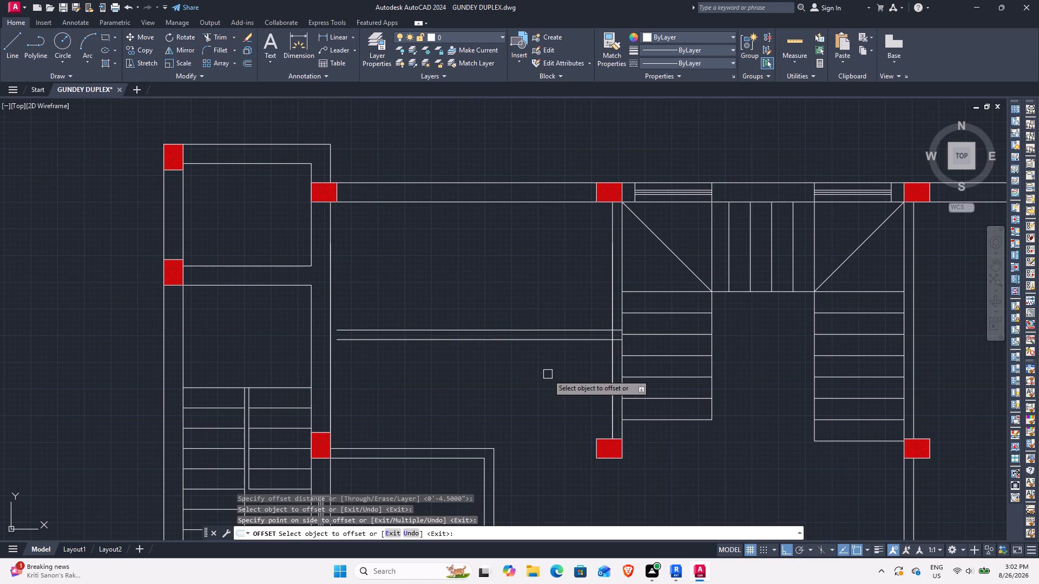
key("Escape")
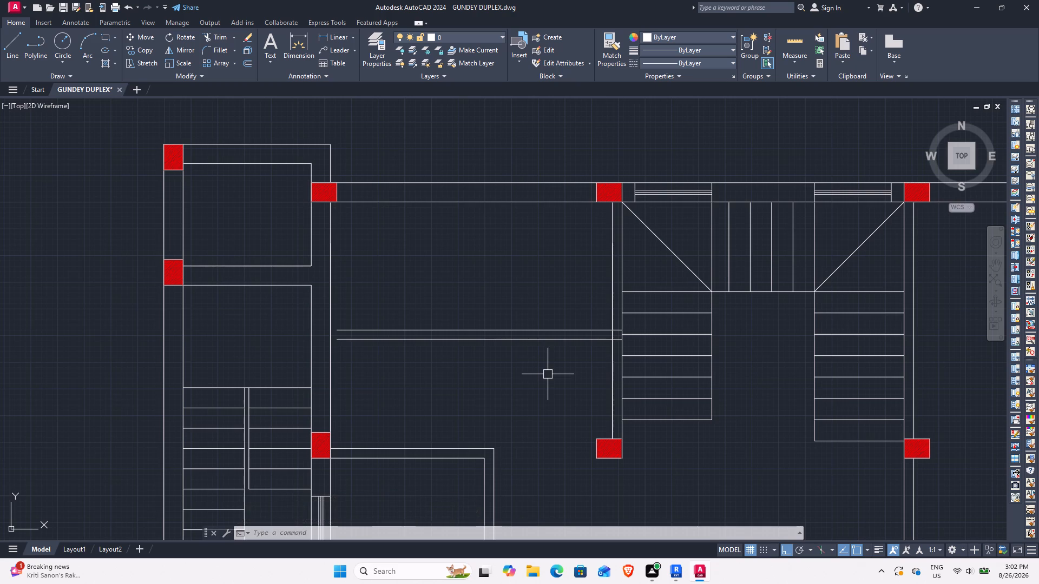
Offset the room's west wall line 4' east into the room.
key("o")
key("space")
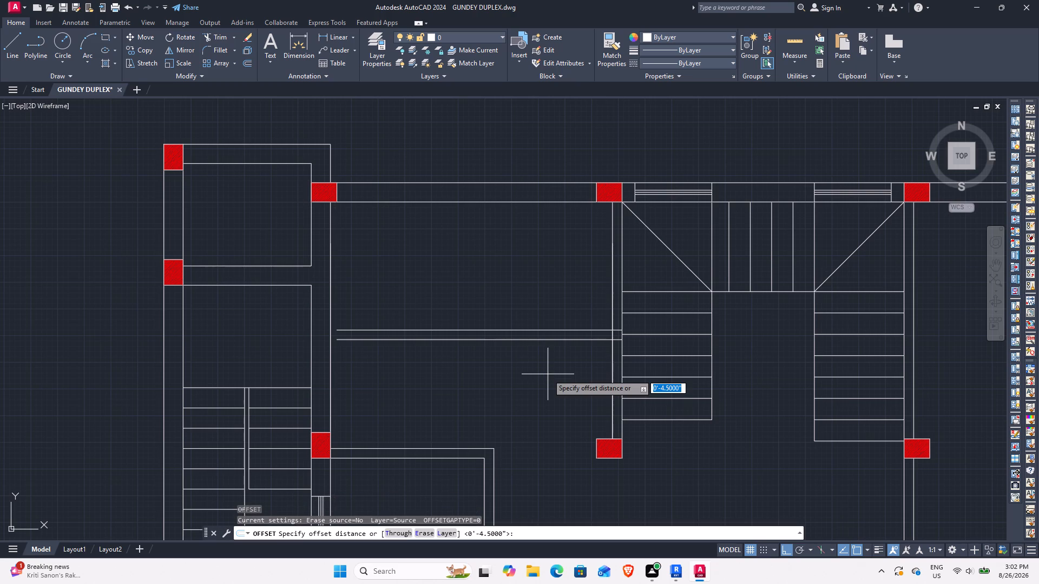
type("4'")
key("Return")
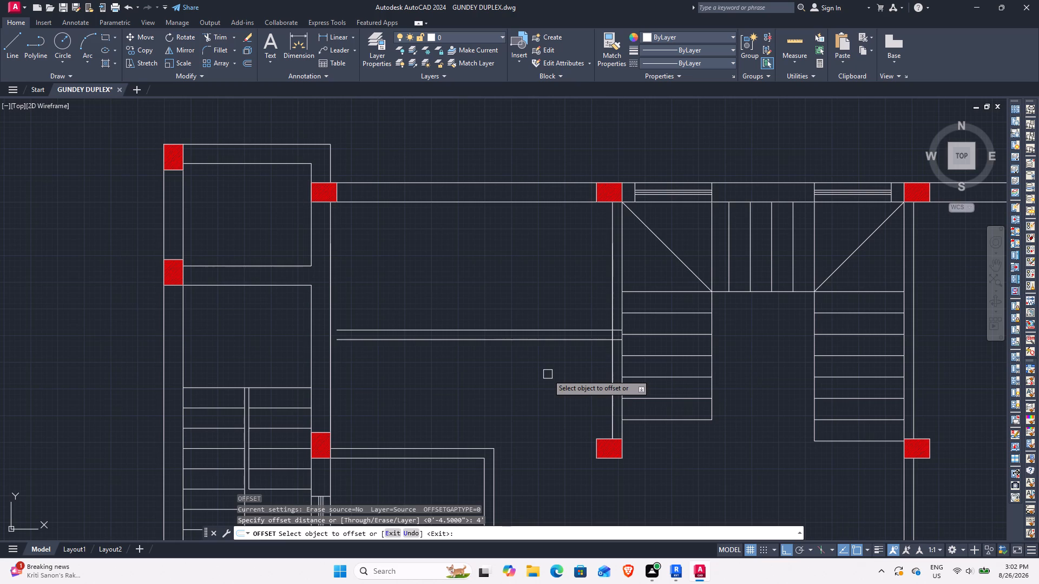
left_click(333, 284)
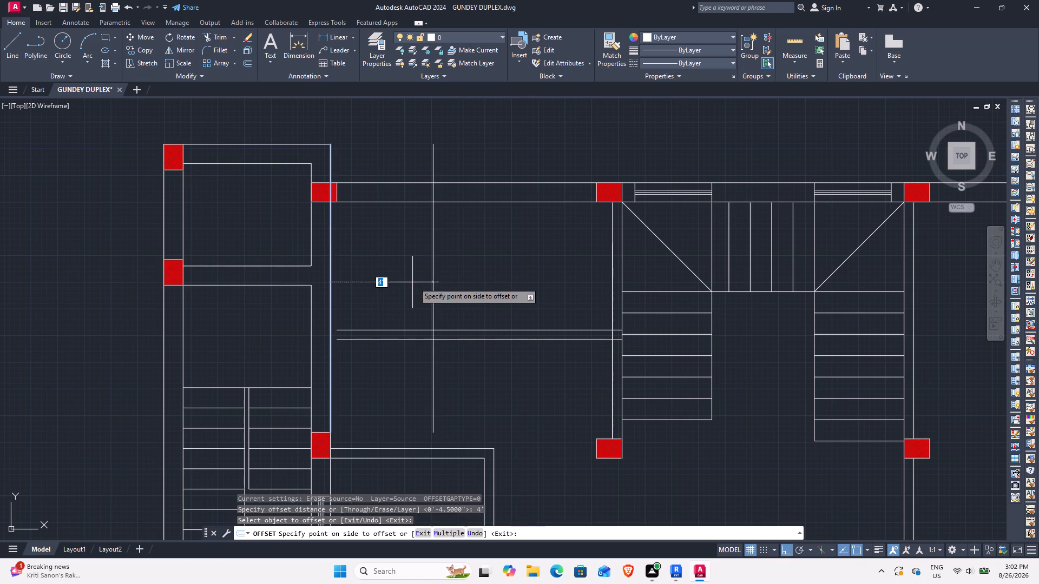
left_click(432, 282)
Offset the new vertical partition line 4.5" east to give the partition its thickness.
key("space")
key("space")
type("4.5")
key("Return")
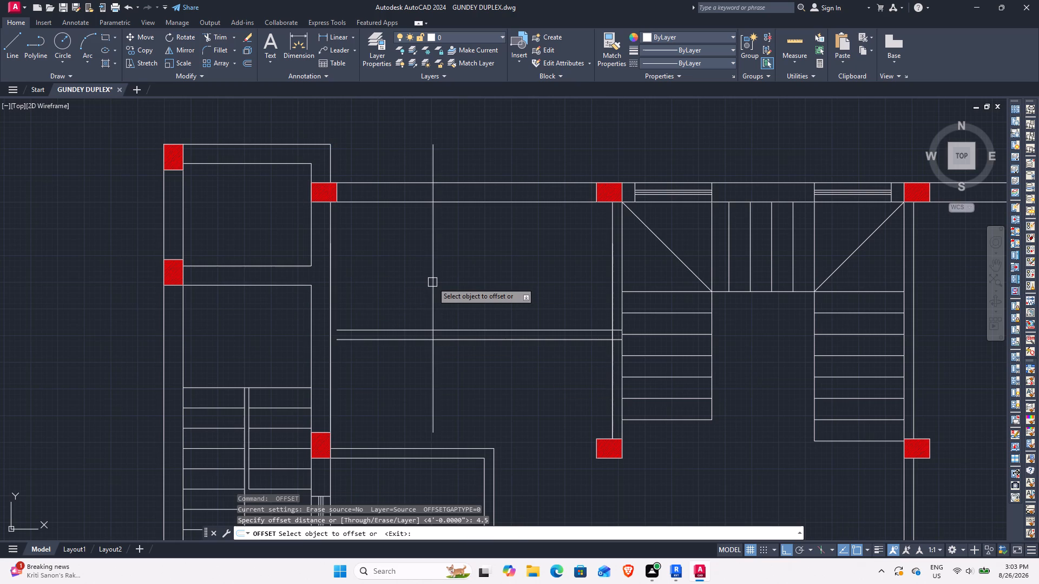
left_click(431, 277)
left_click(483, 277)
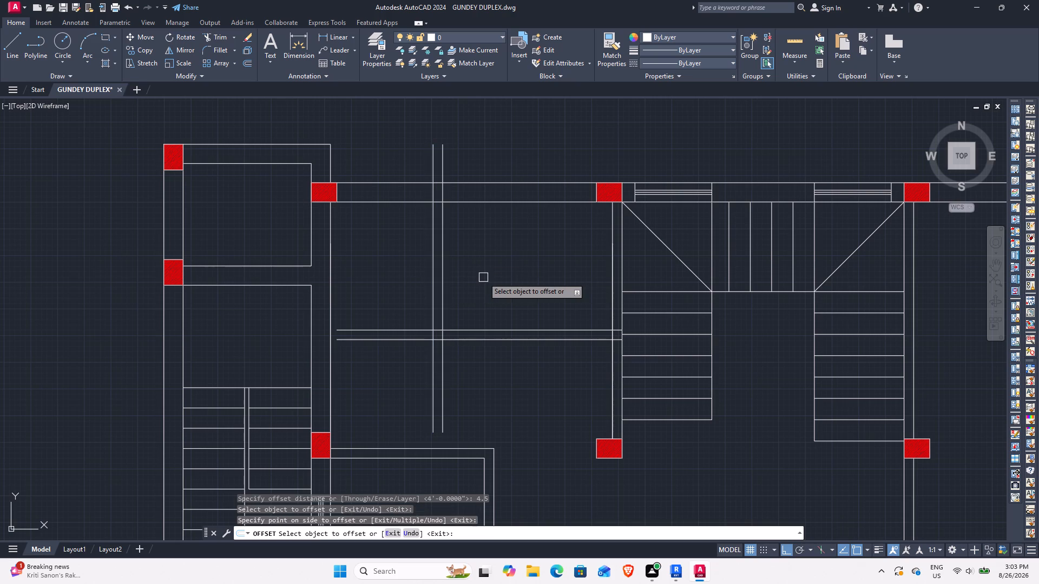
key("Escape")
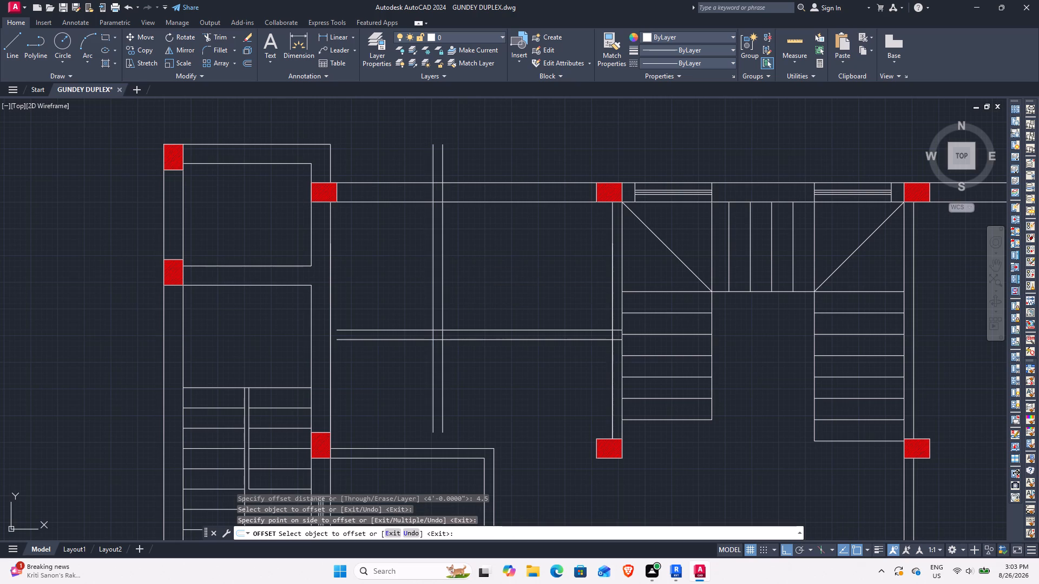
Extend both horizontal partition lines west to meet the room's west wall.
type("ex")
key("space")
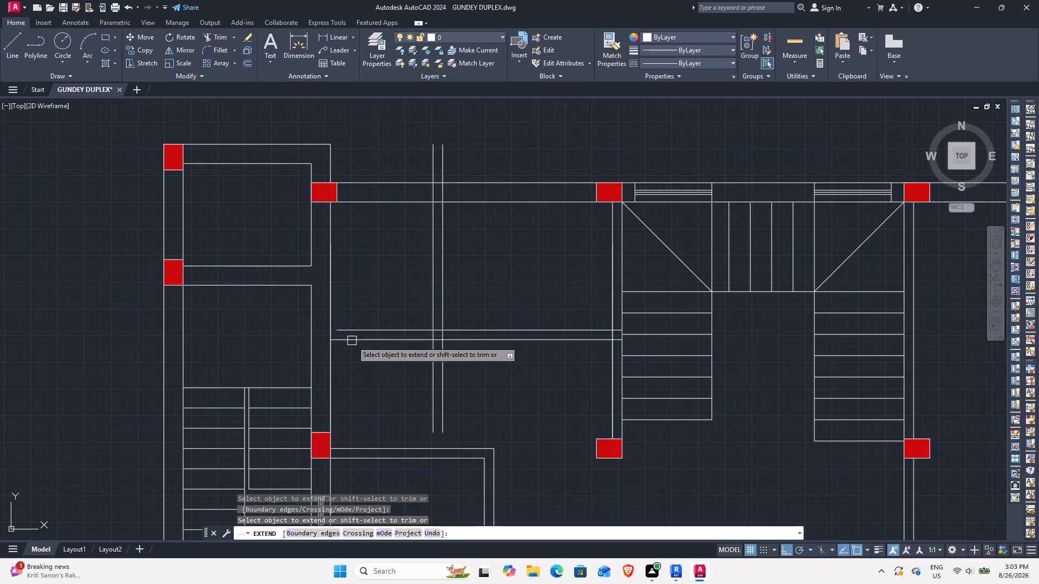
left_click(352, 341)
left_click(352, 329)
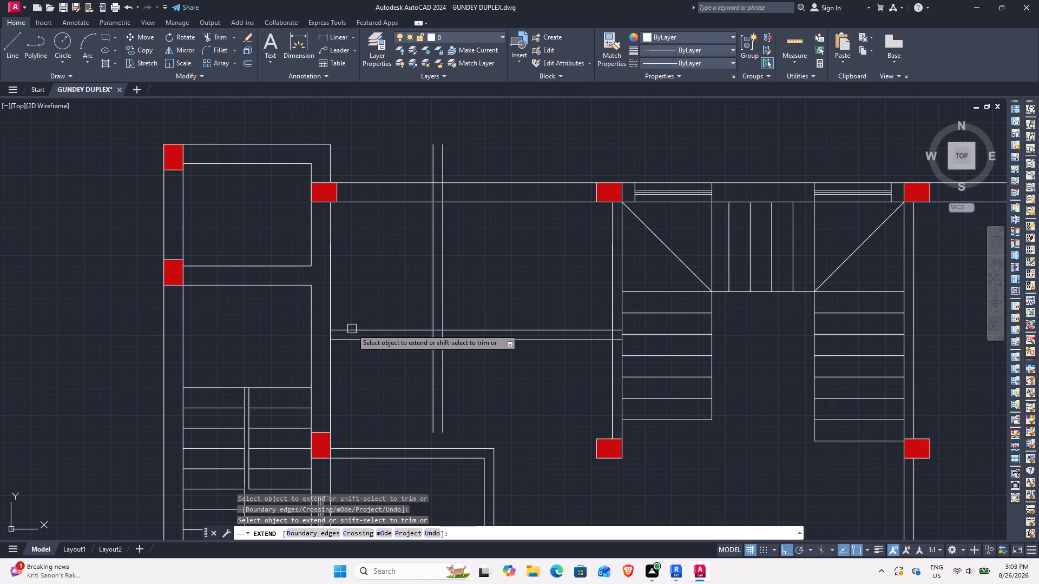
key("Escape")
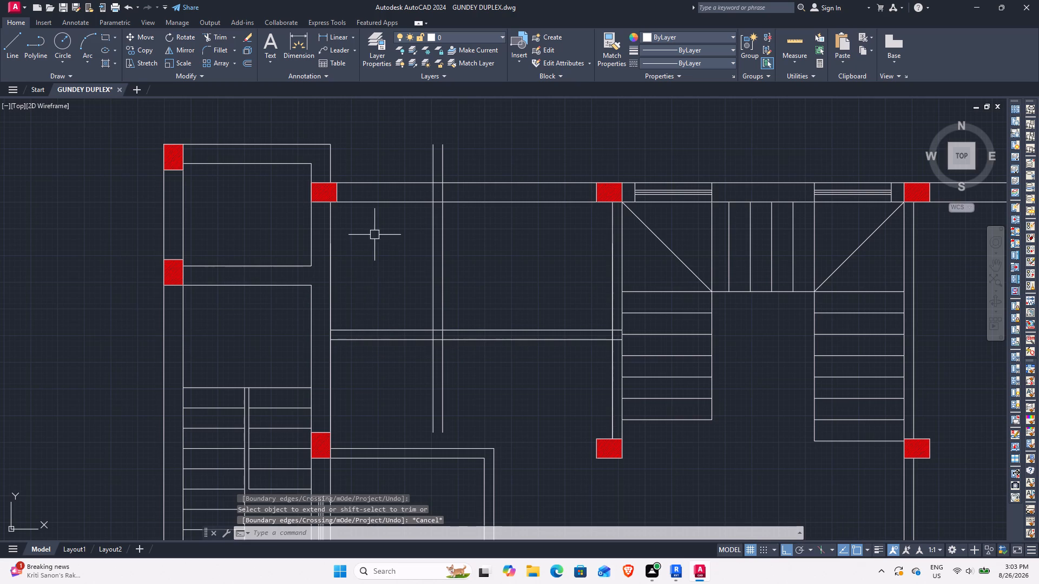
Trim the two vertical partition lines so they stop at the north wall and at the horizontal partition.
type("tr")
key("space")
left_click(457, 163)
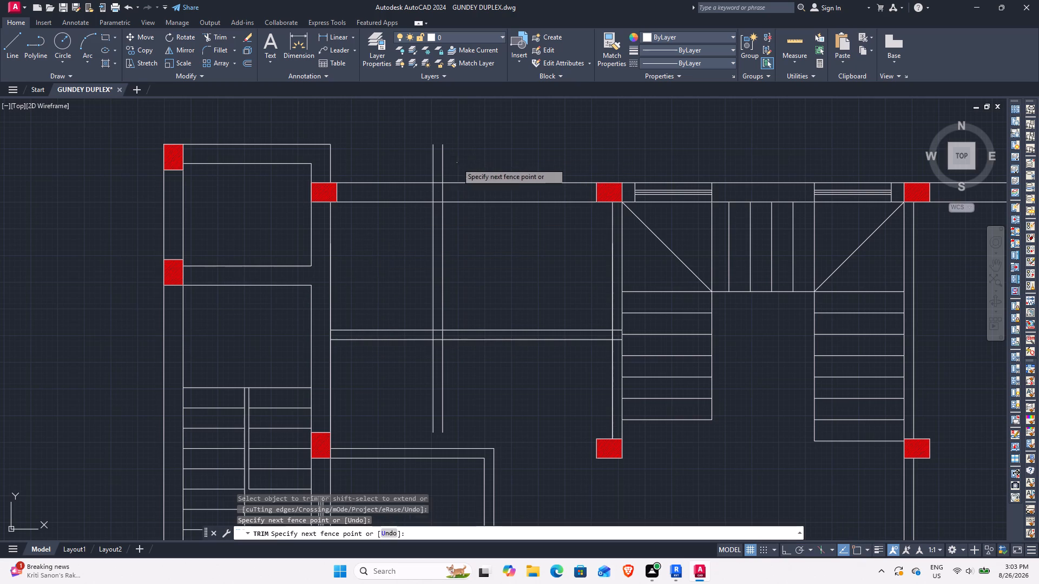
left_click(428, 163)
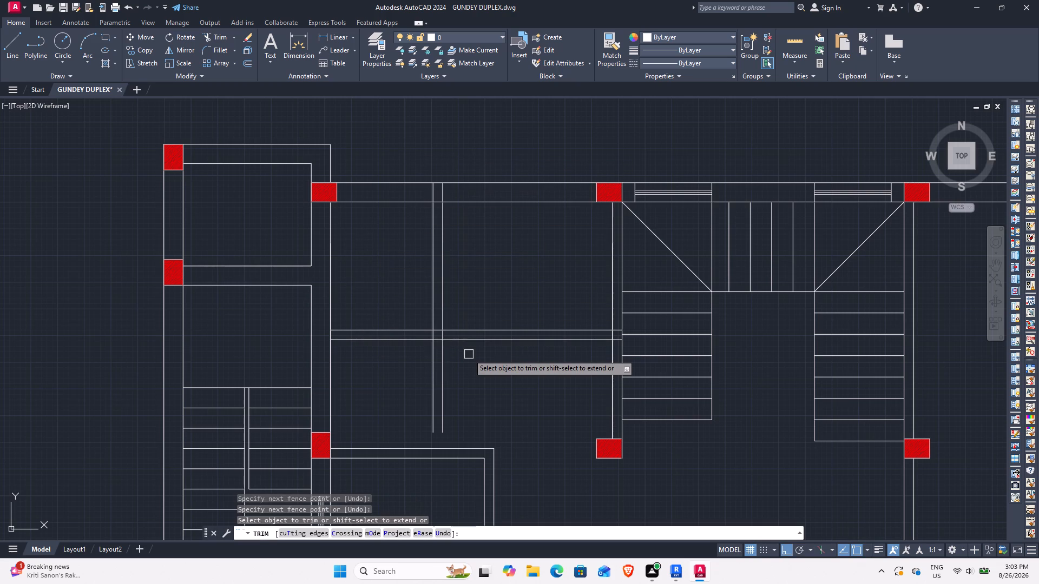
left_click(469, 354)
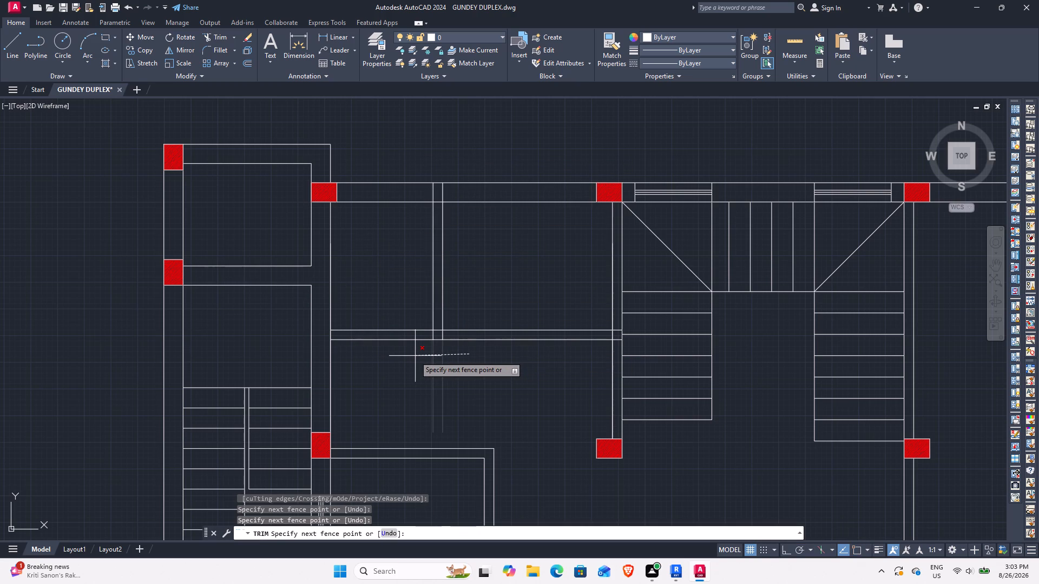
left_click(415, 356)
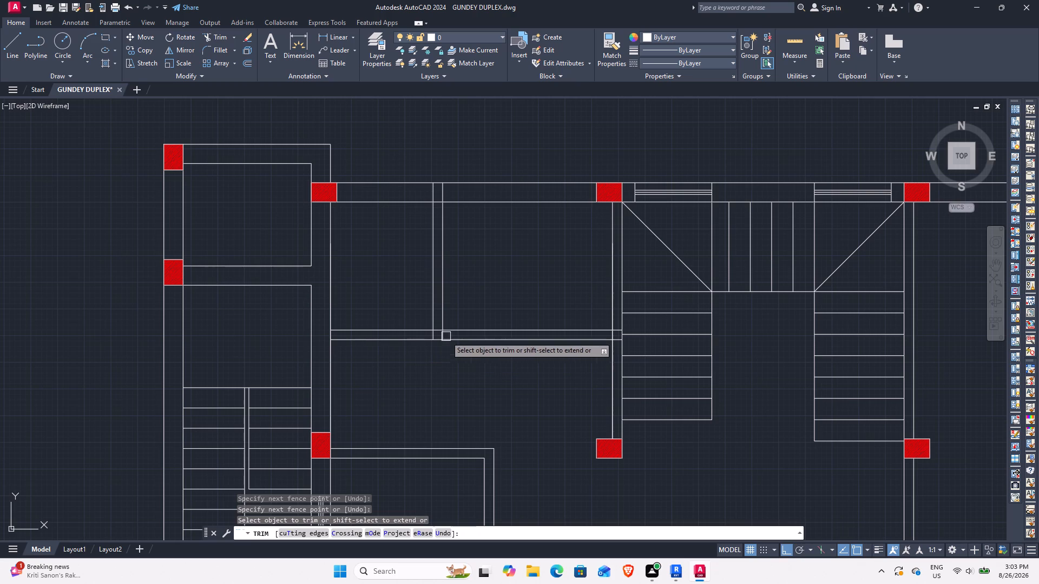
Trim the horizontal partition's overrun into the stair wall and clear the wall lines crossing its east and west junctions.
scroll(616, 315, "up", 3)
left_click(621, 351)
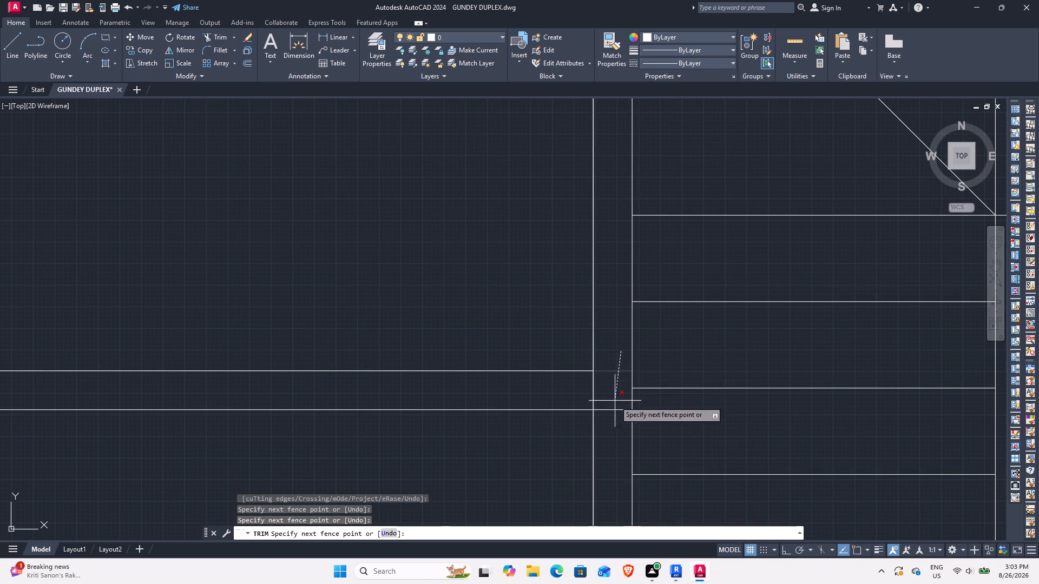
left_click(616, 424)
left_click(594, 391)
left_click(578, 383)
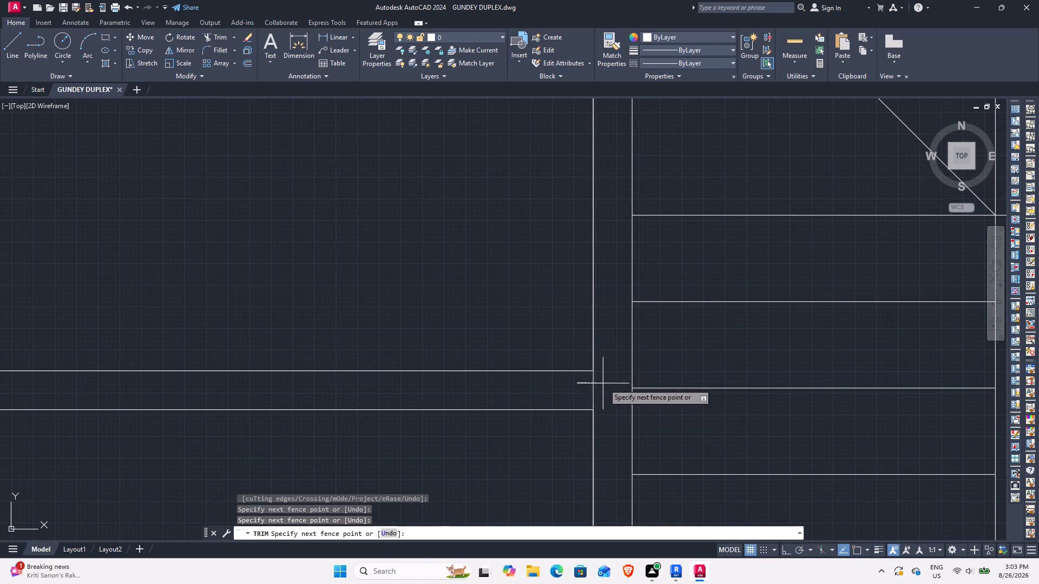
left_click(616, 384)
scroll(533, 371, "down", 2)
middle_click_drag(442, 372, 636, 330)
scroll(452, 333, "up", 3)
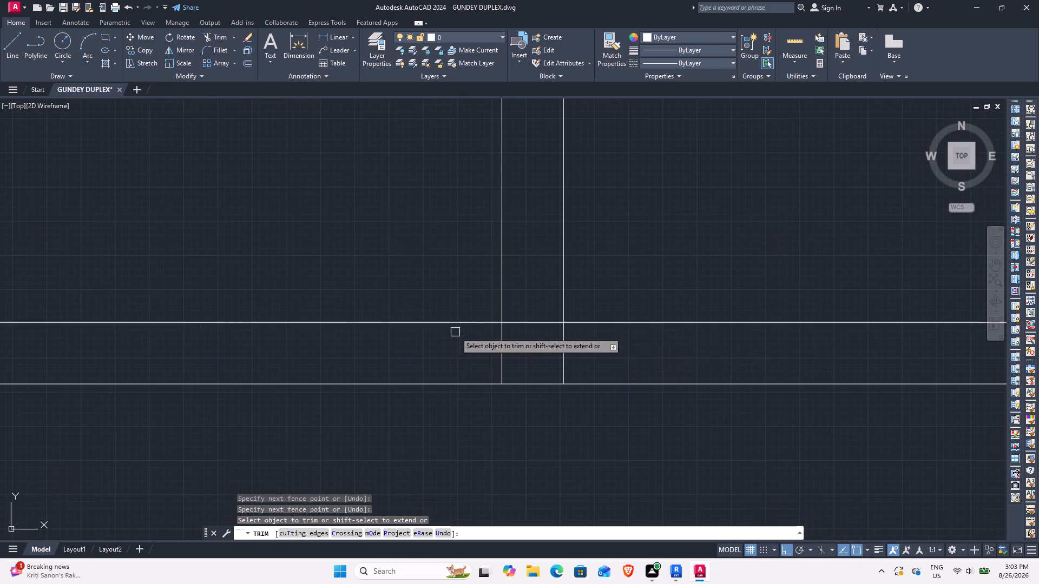
scroll(521, 370, "down", 3)
middle_click_drag(478, 399, 464, 441)
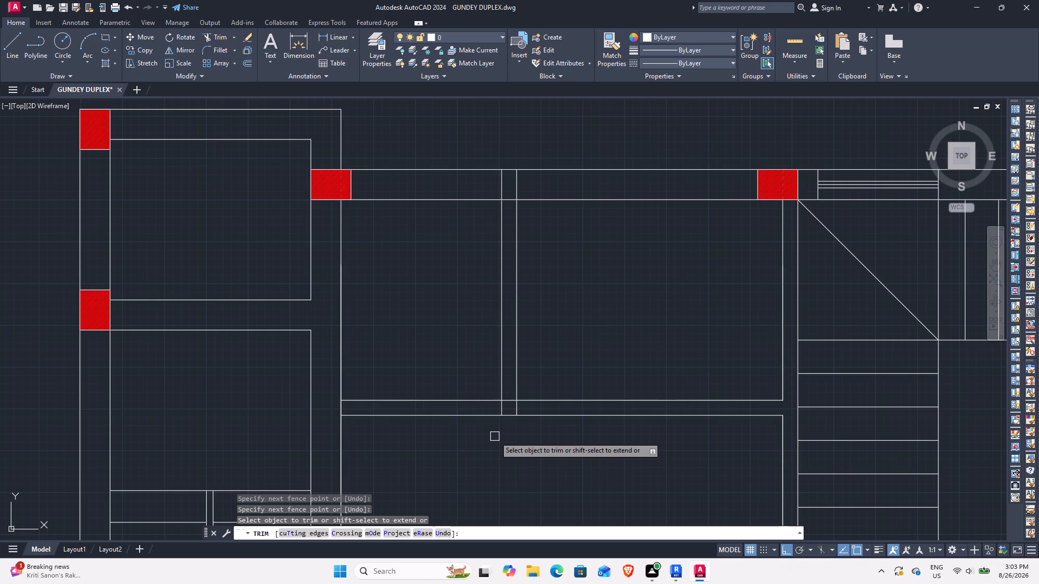
left_click(342, 408)
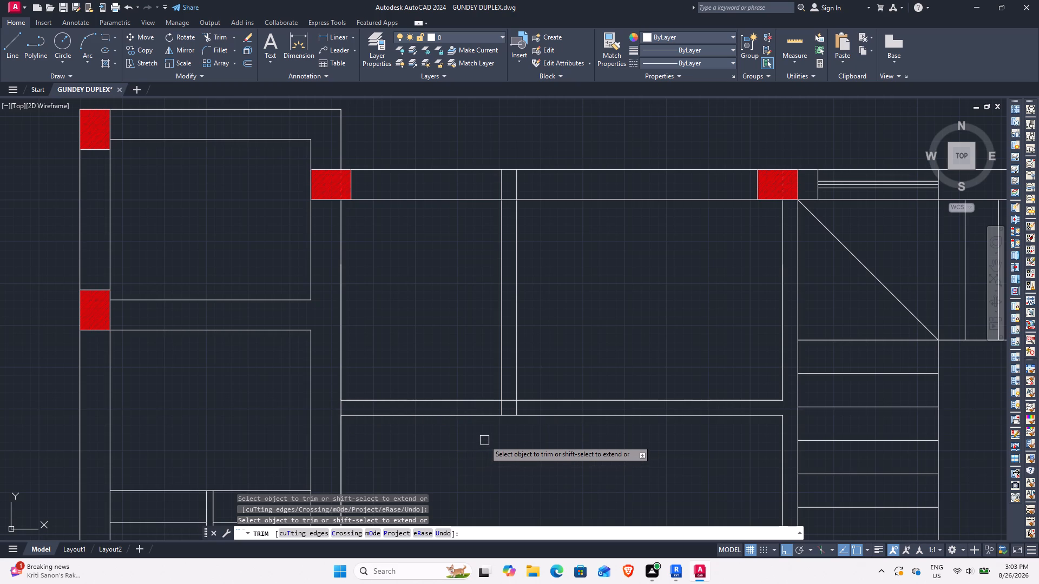
key("Escape")
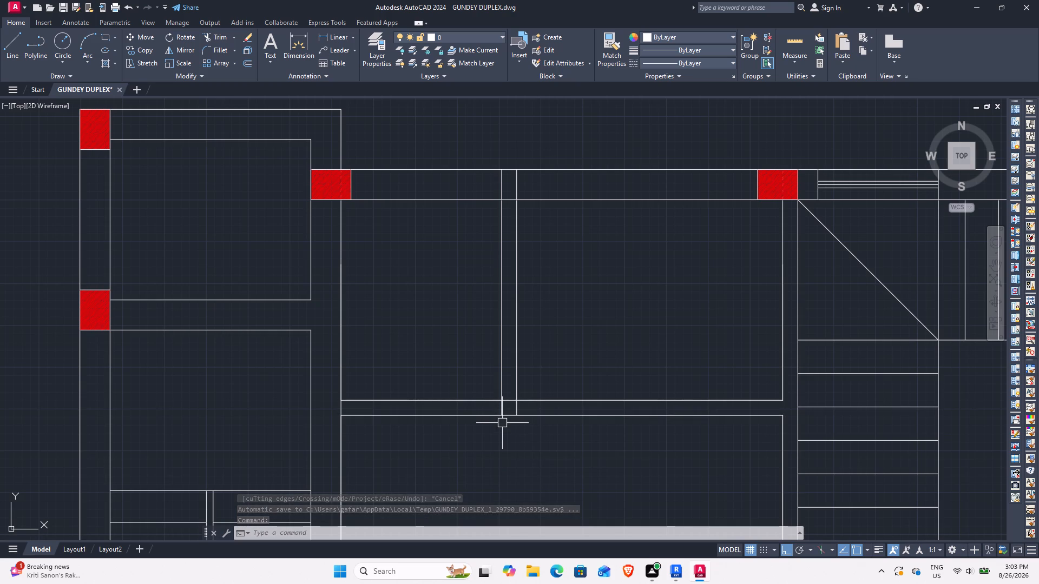
Draw a door jamb line across the horizontal partition, 3' west of the vertical partition's west face.
type("l t")
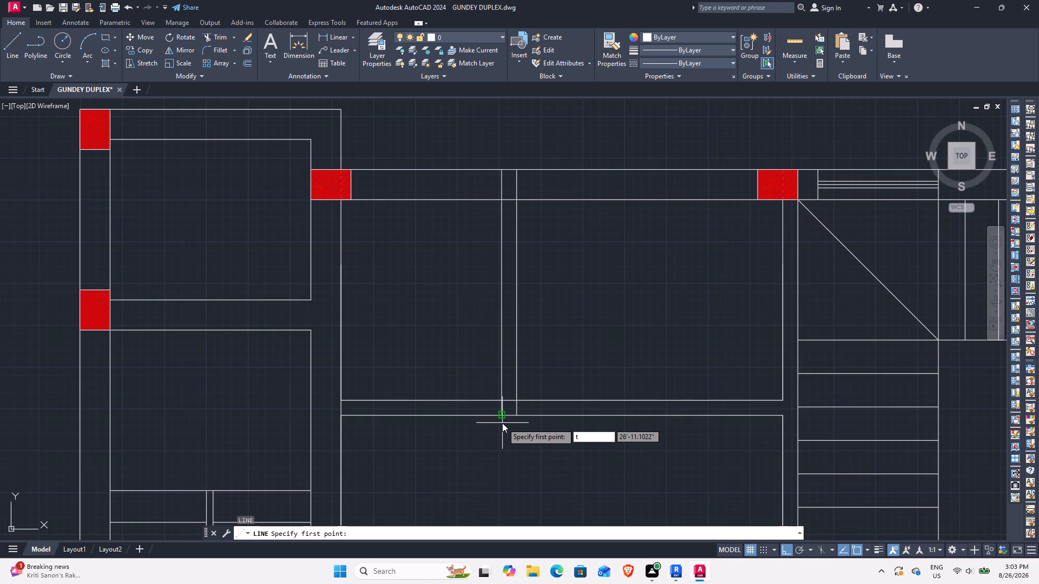
type("k")
key("space")
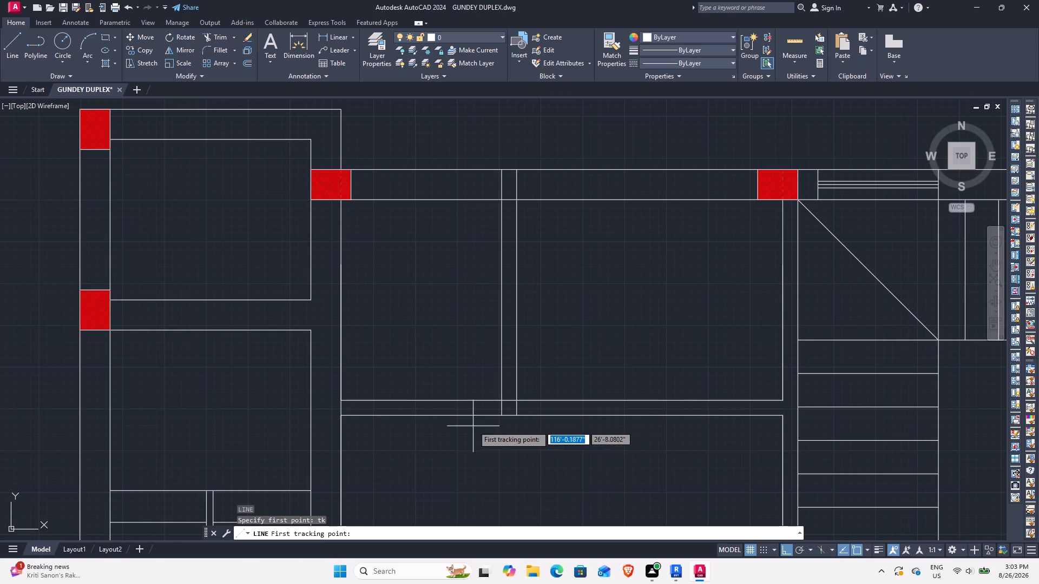
left_click(505, 419)
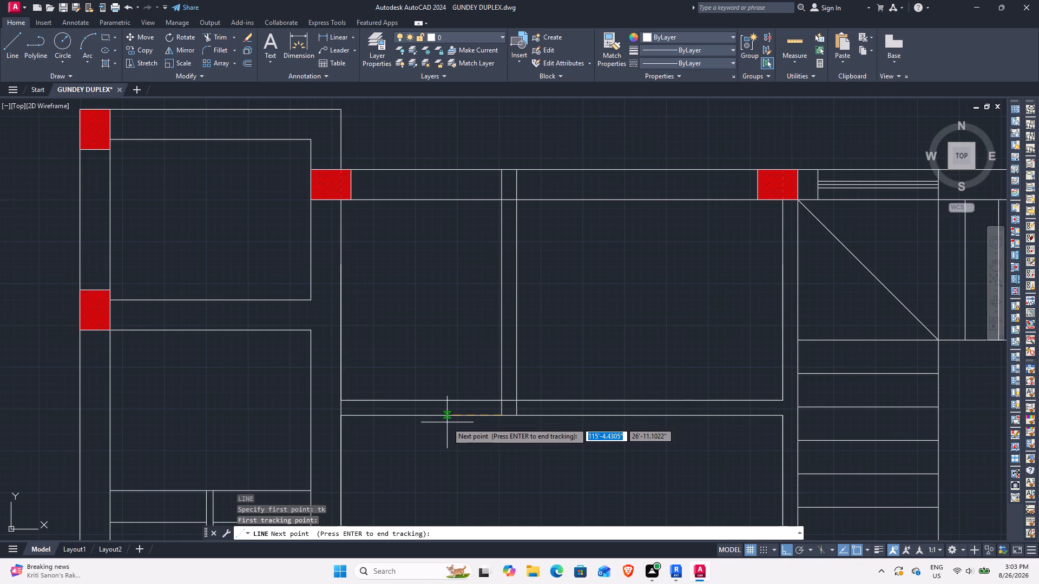
type("3'")
key("Return")
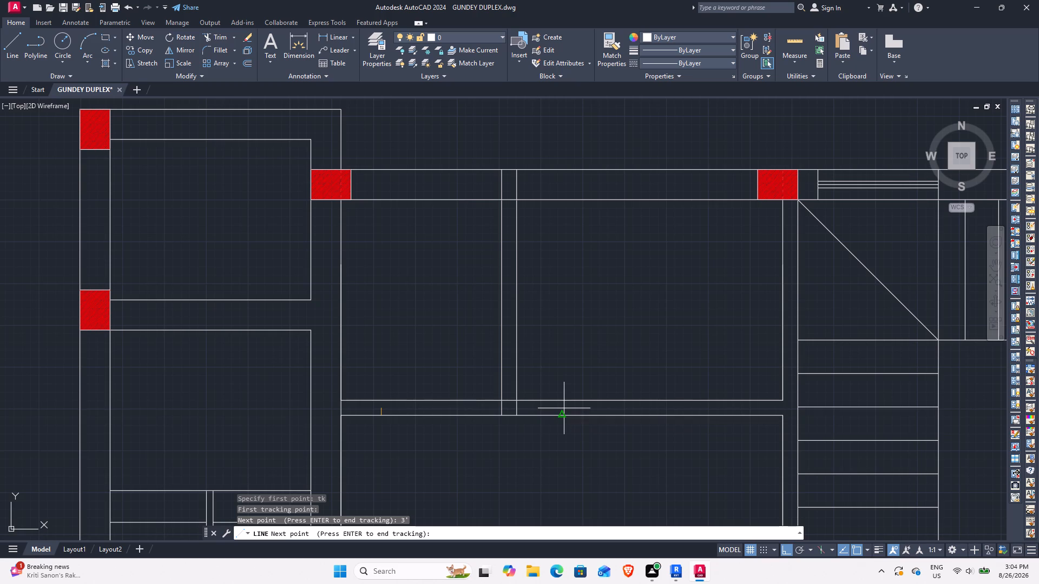
key("space")
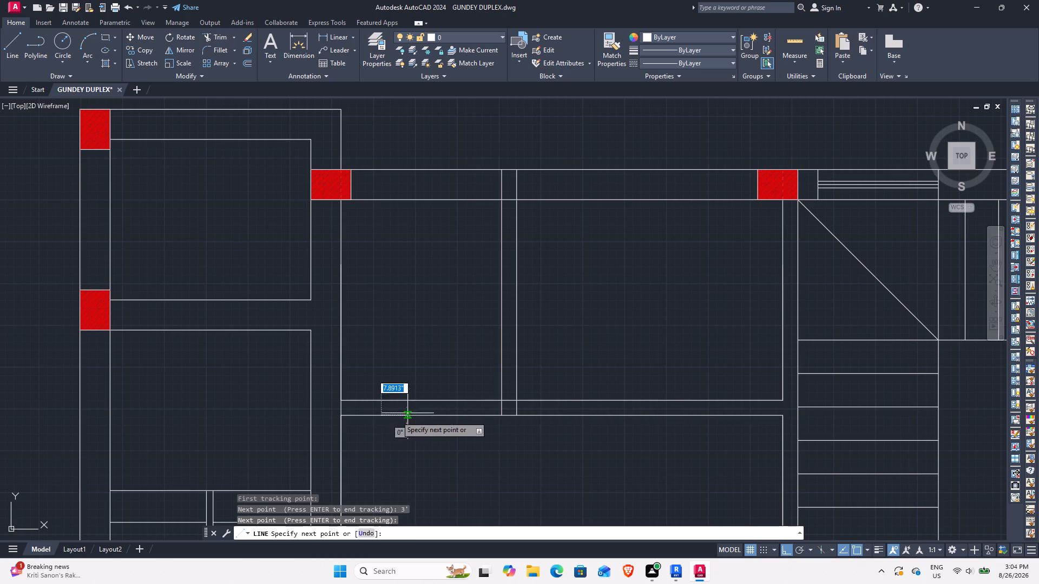
left_click(383, 401)
key("Escape")
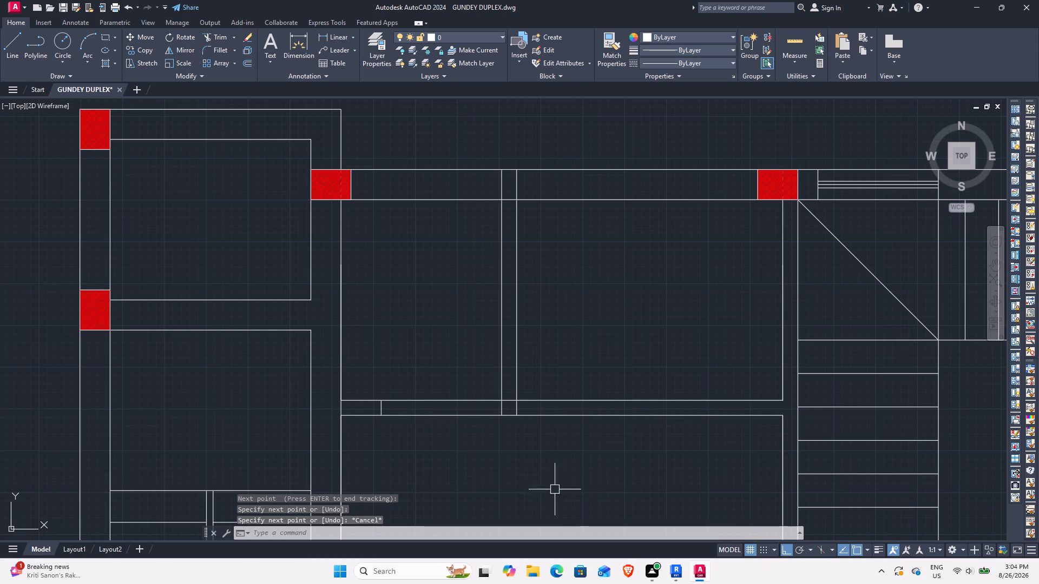
Trim both horizontal partition lines between the jamb and the vertical partition to open the doorway.
type("tr")
key("space")
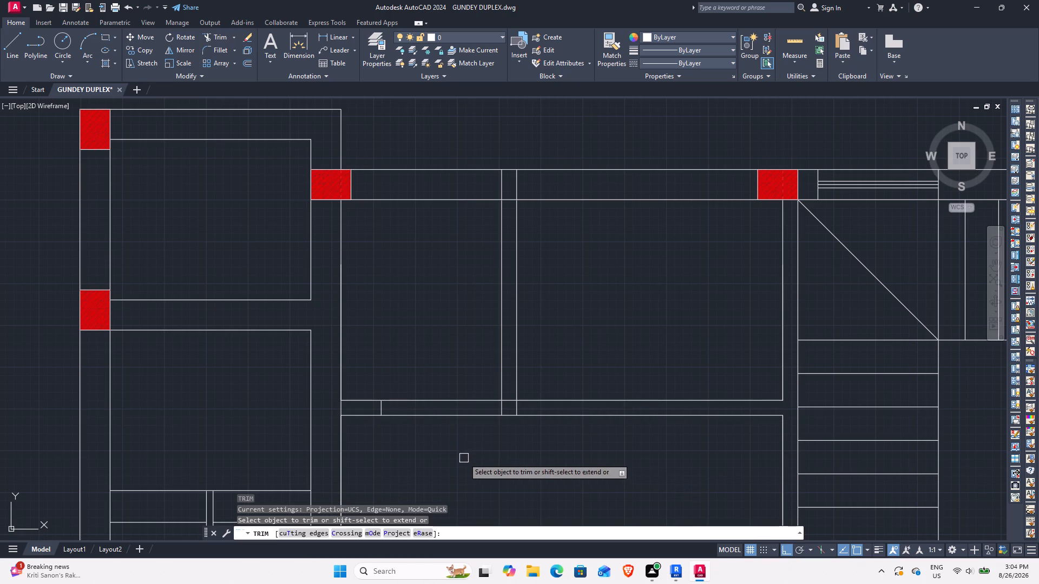
left_click(464, 458)
left_click(468, 366)
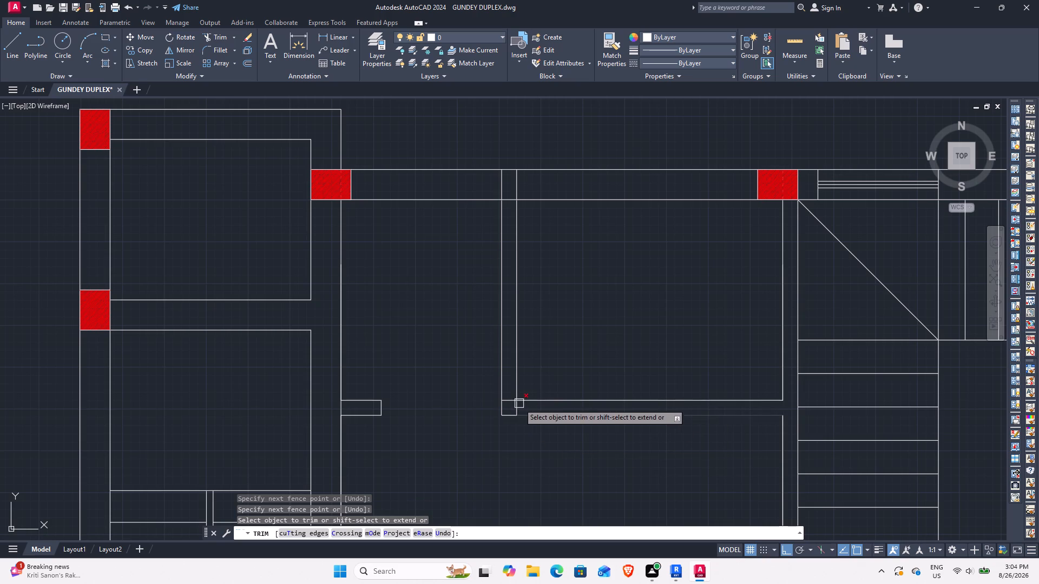
Trim the leftover lines inside the partition corner and where the vertical partition meets the north wall.
left_click(518, 409)
left_click(514, 402)
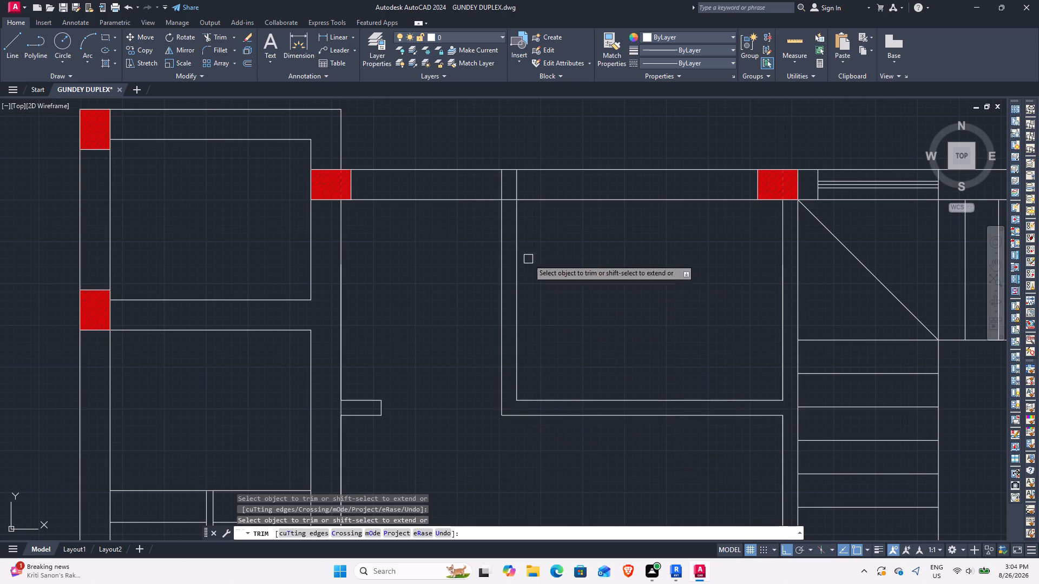
left_click(540, 187)
left_click(481, 188)
left_click(510, 201)
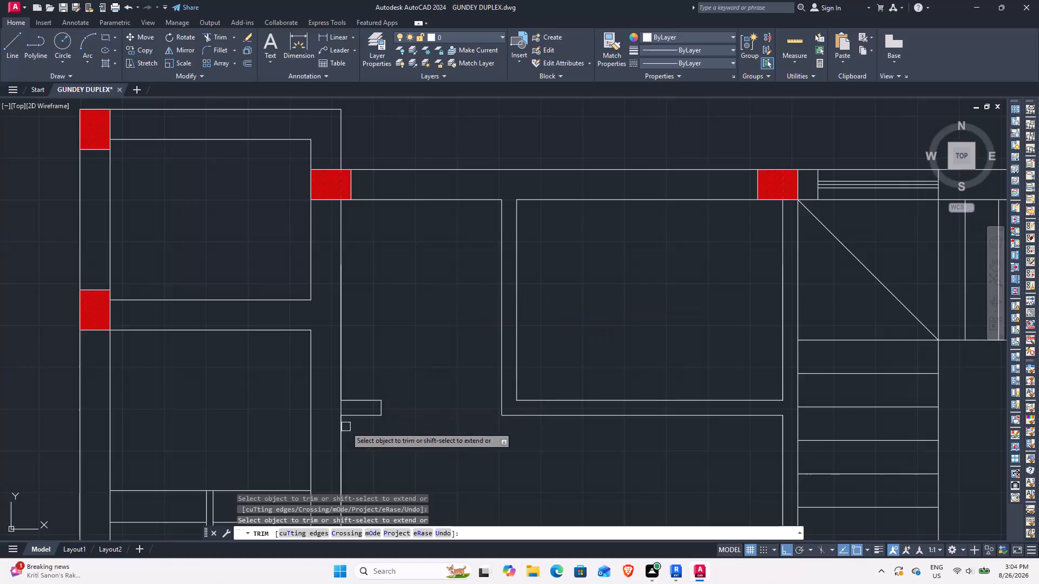
left_click(339, 410)
scroll(466, 365, "down", 3)
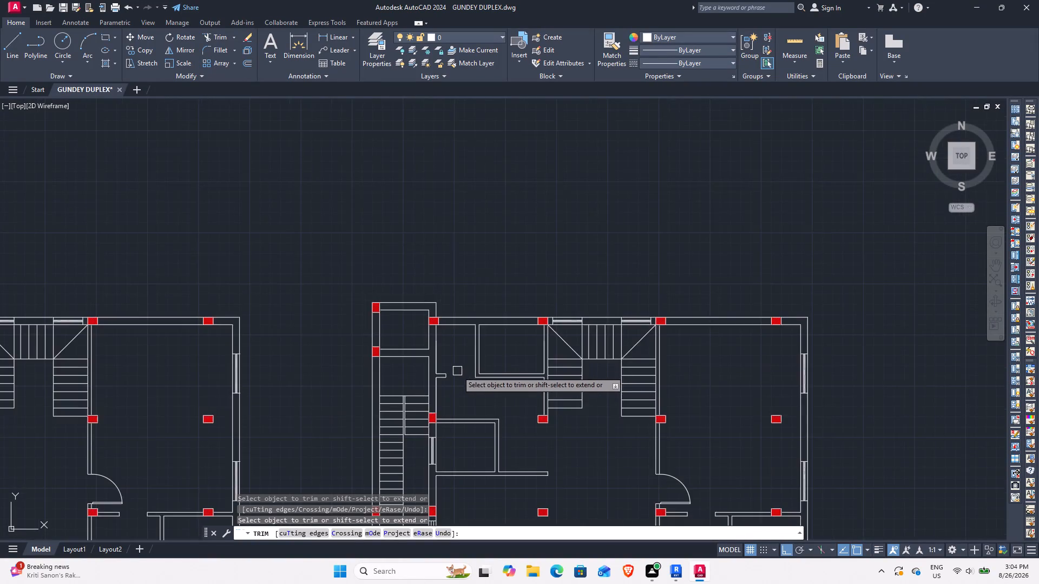
middle_click_drag(451, 369, 429, 297)
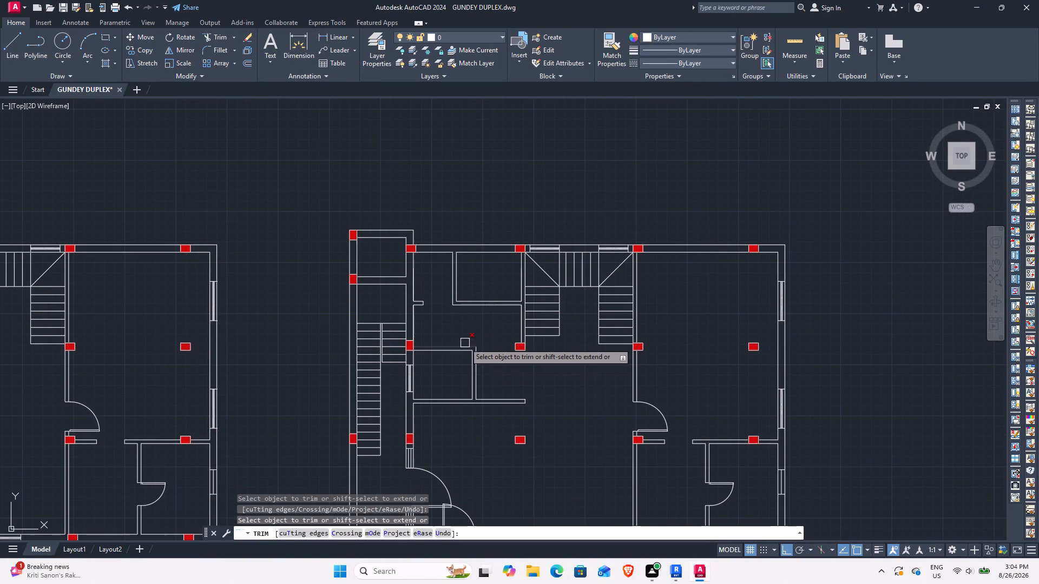
key("Escape")
Erase the partition walls of the small room south of the new doorway, including the long wall extending east.
middle_click_drag(465, 367, 475, 378)
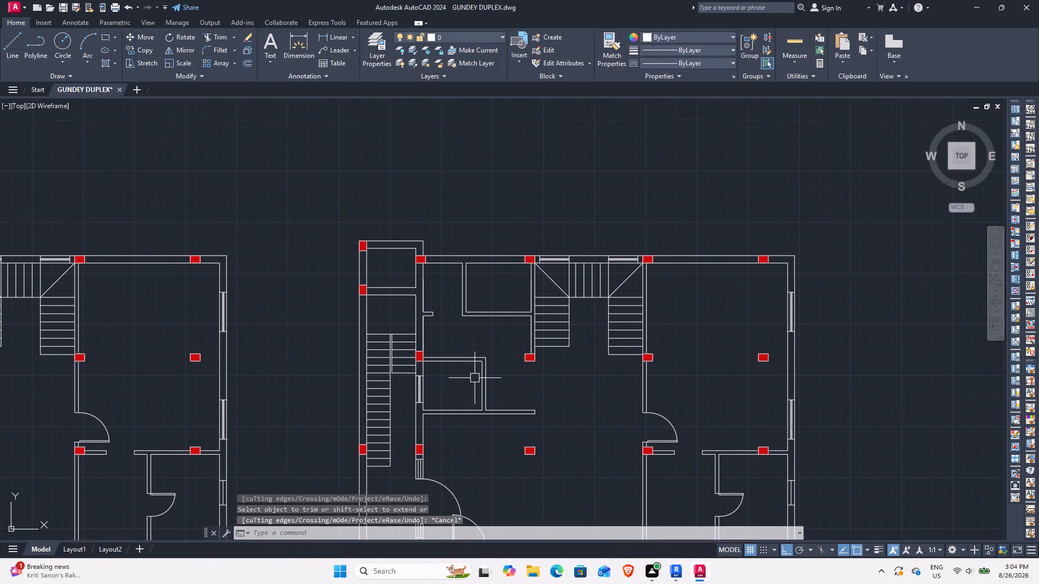
scroll(486, 413, "up", 2)
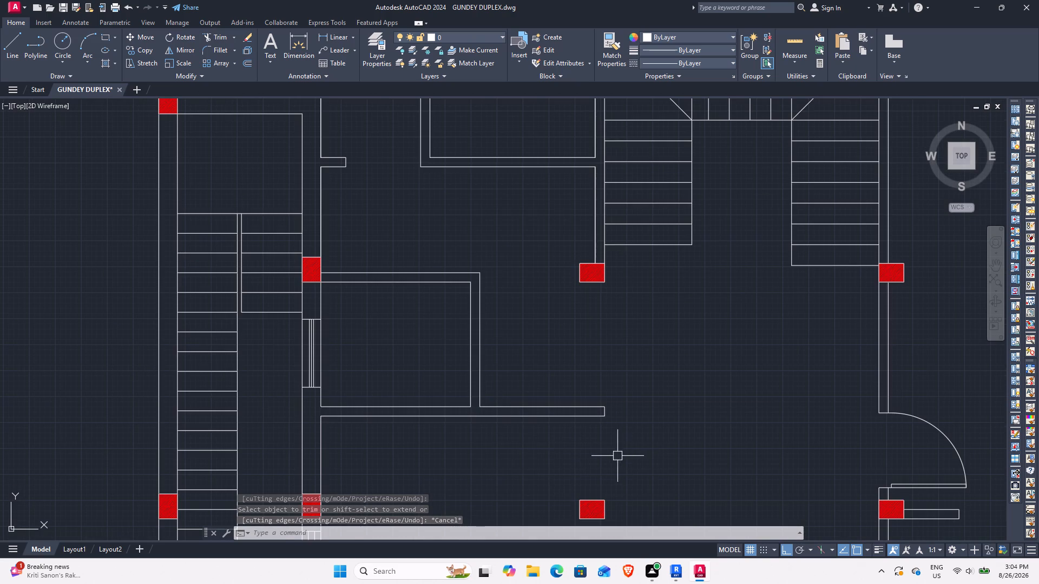
left_click(617, 456)
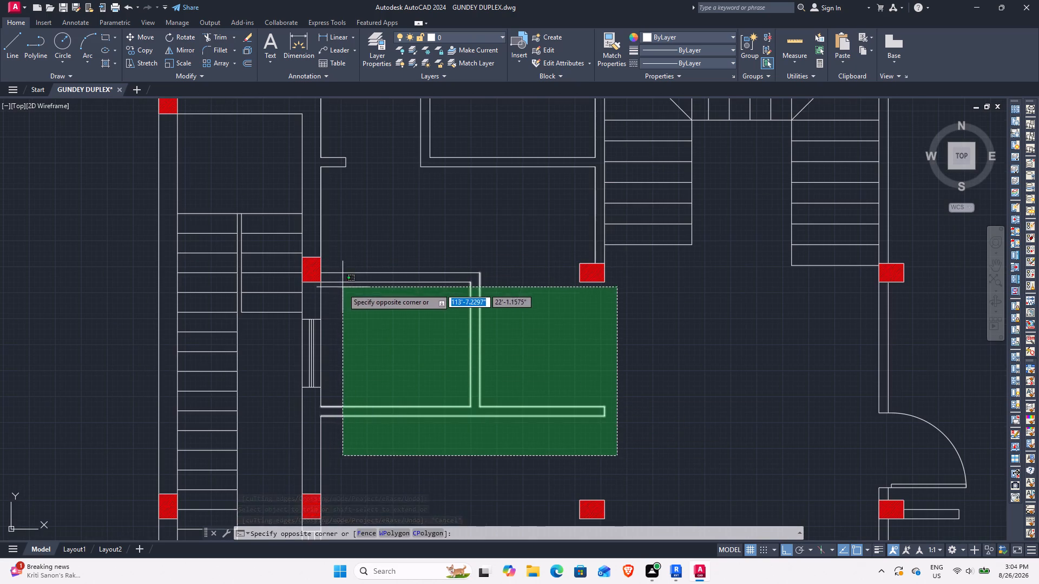
left_click(396, 315)
left_click(415, 315)
left_click(386, 257)
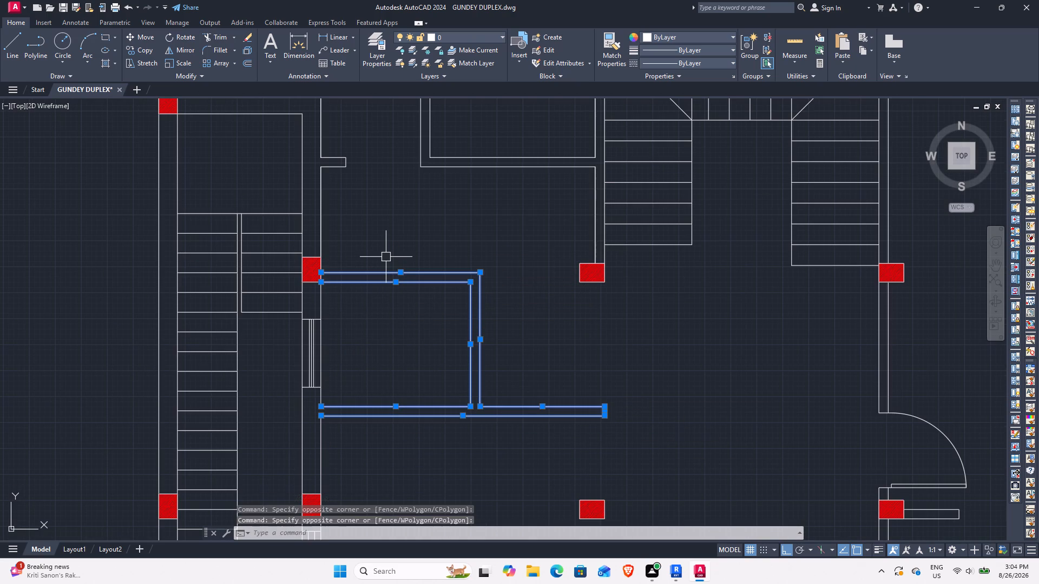
right_click(386, 257)
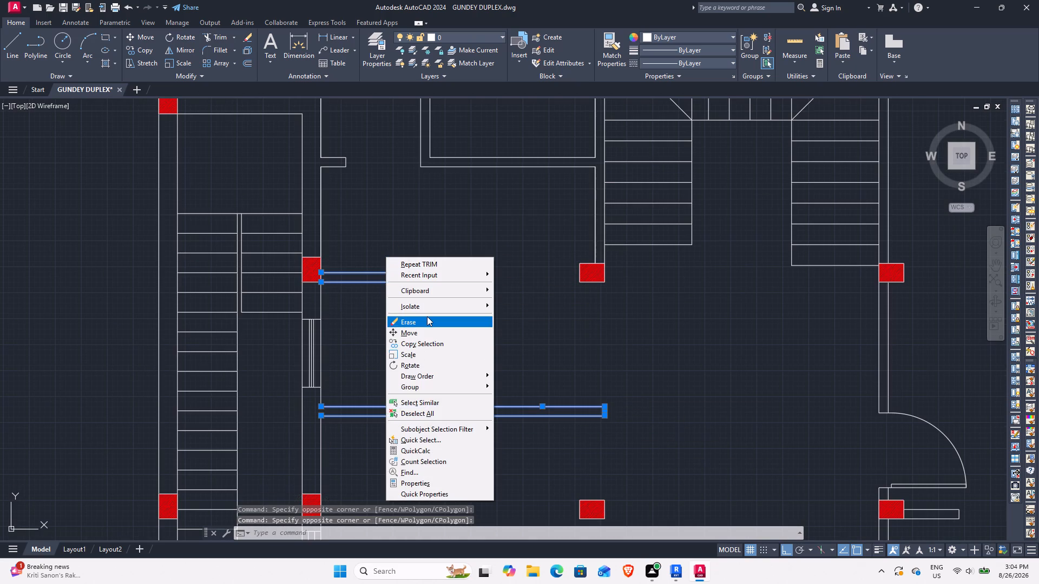
left_click(427, 316)
Extend the west wall's inner line to close the gap left by the erased partition below the window.
middle_click_drag(409, 437, 437, 408)
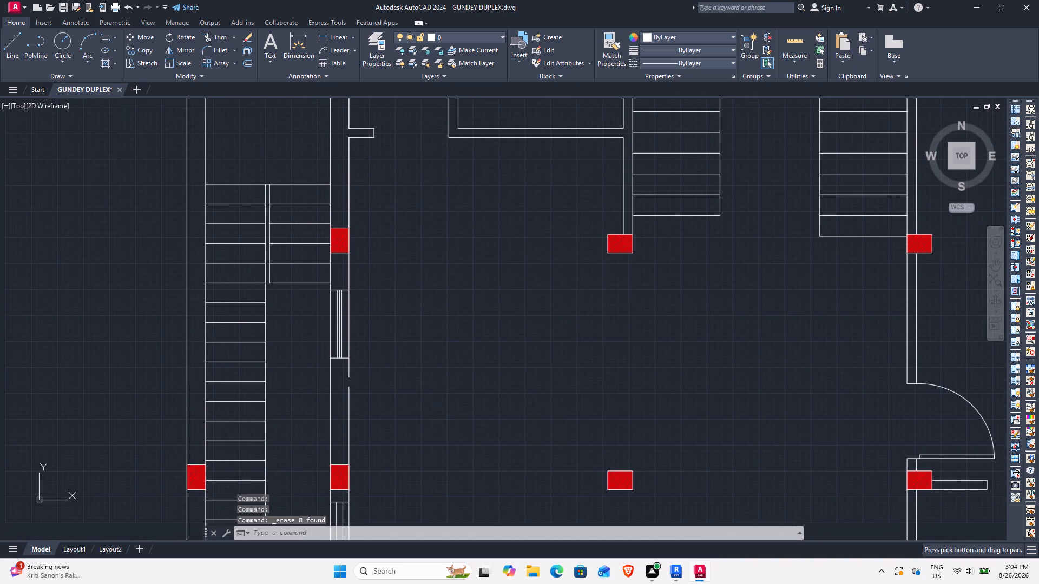
key("e")
type("x")
key("space")
left_click(345, 409)
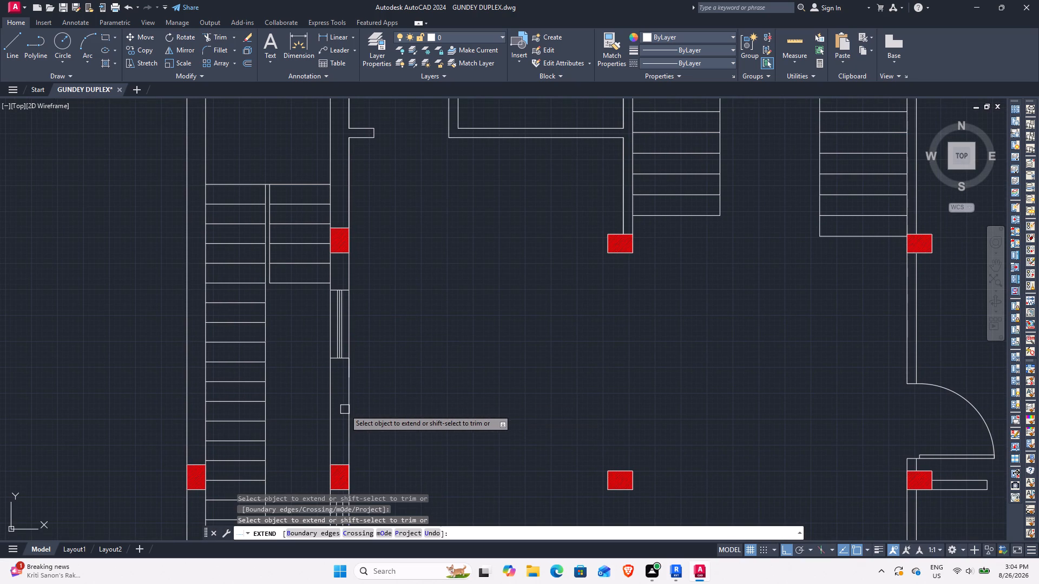
key("Escape")
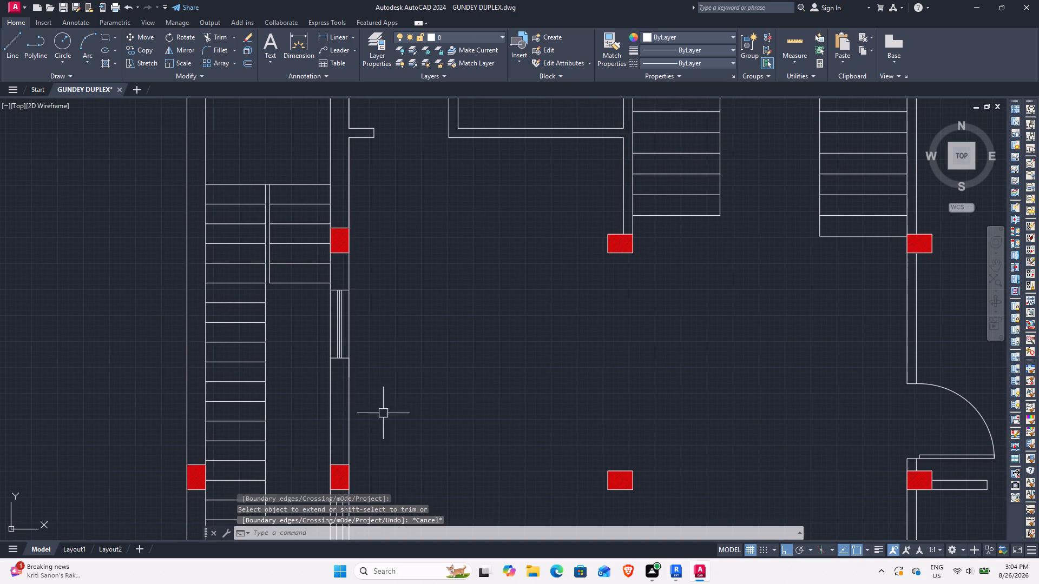
Draw a horizontal line from the southeast corner of the west wall's lower column to the southeast corner of the column east of it.
middle_click_drag(413, 430, 416, 347)
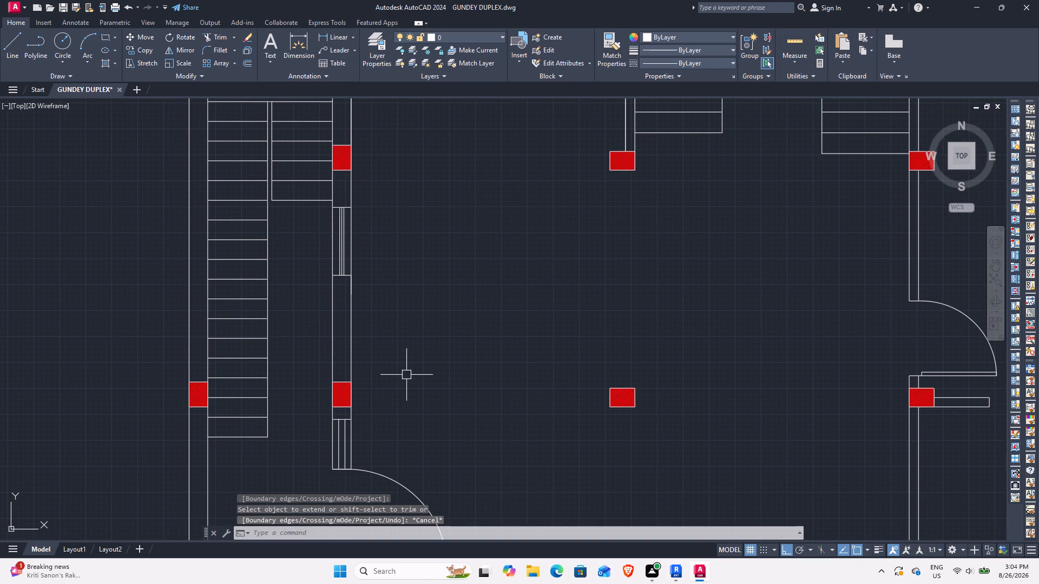
key("l")
key("space")
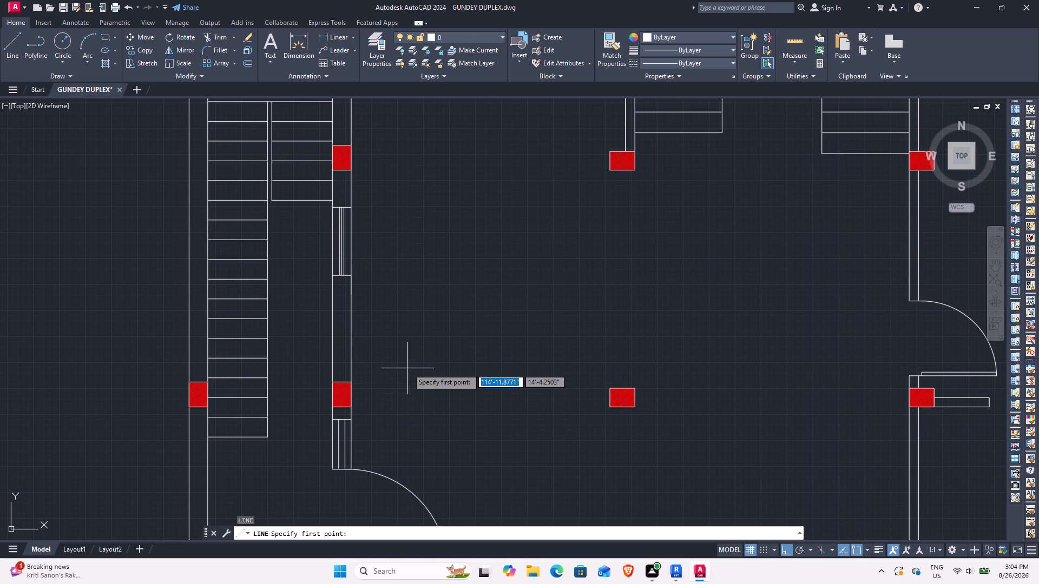
left_click(353, 408)
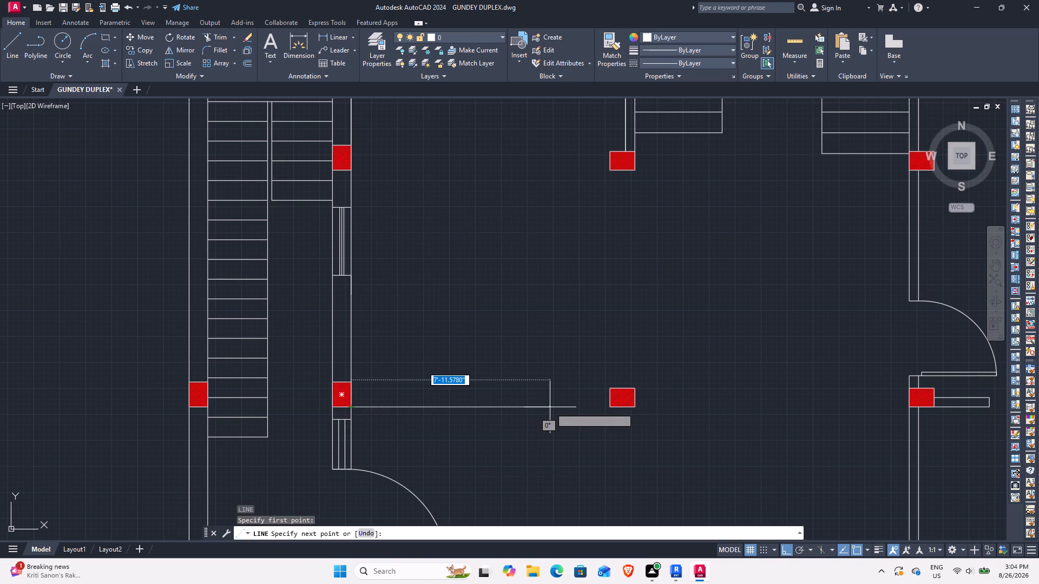
left_click(637, 409)
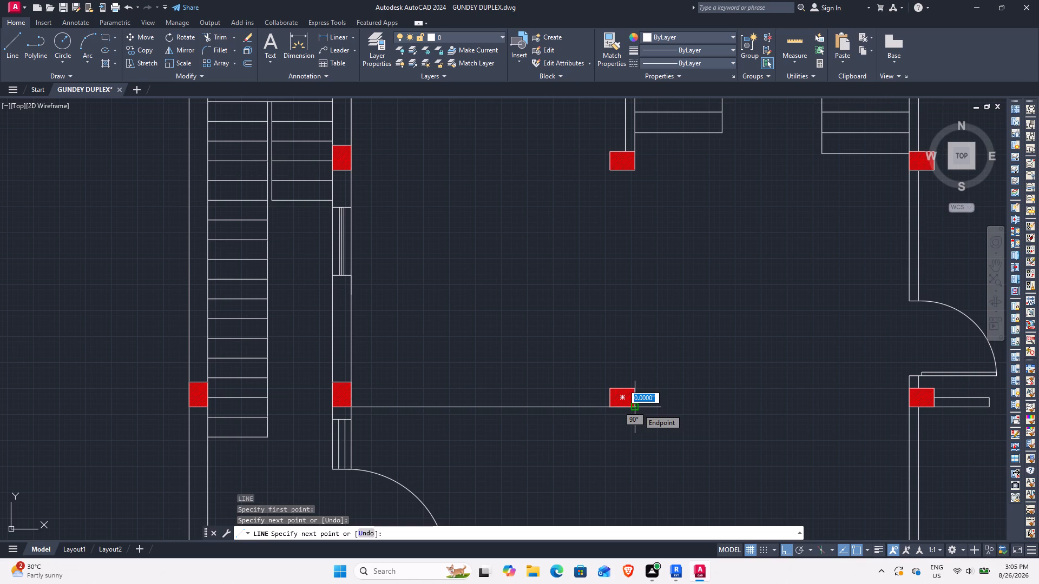
key("Escape")
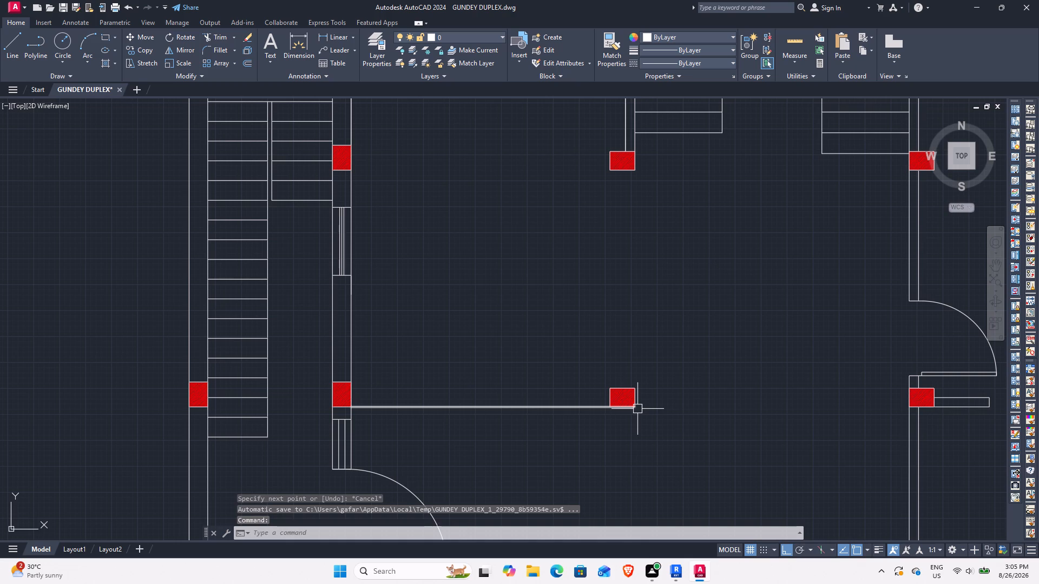
Offset the new horizontal line 9" to the north to form the wall between the two lower columns.
type("o")
key("space")
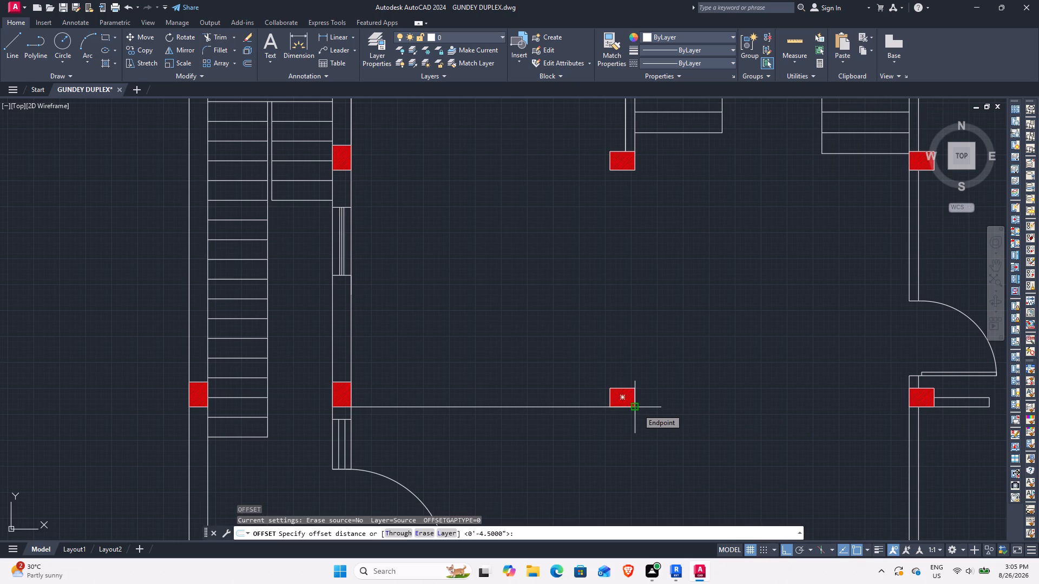
key("9")
key("Return")
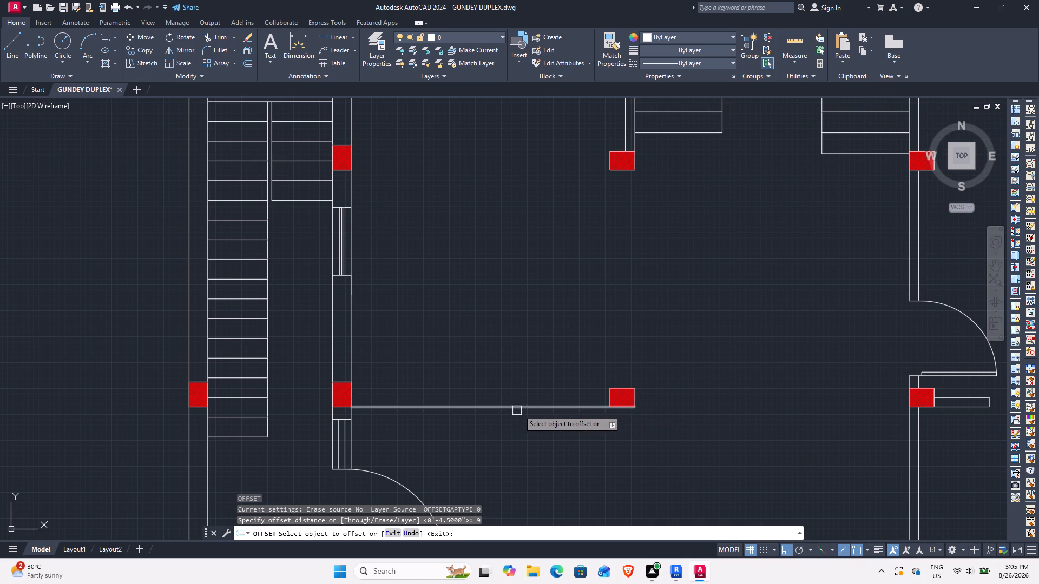
left_click(518, 410)
left_click(529, 361)
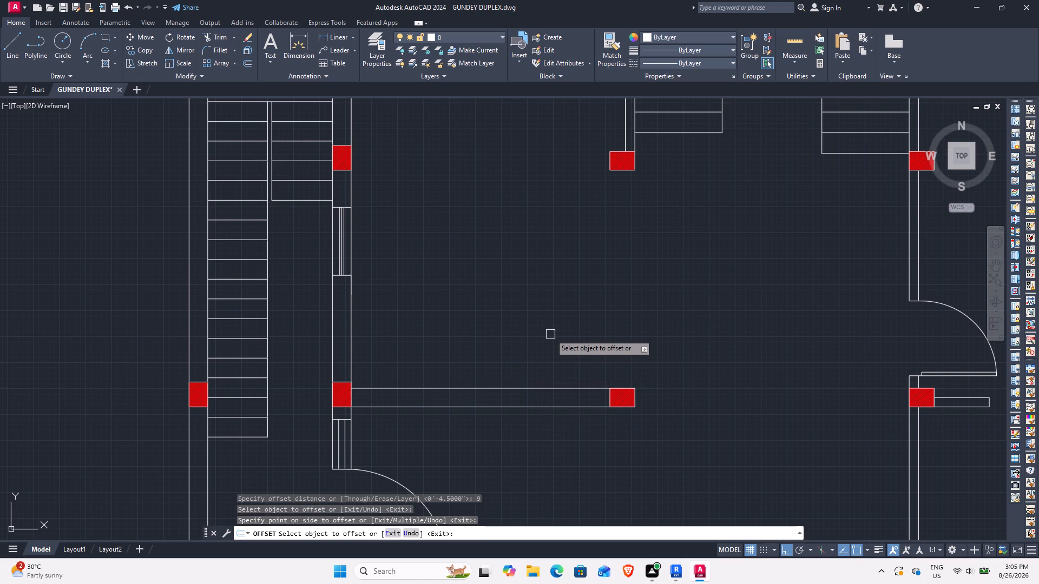
scroll(550, 334, "down", 3)
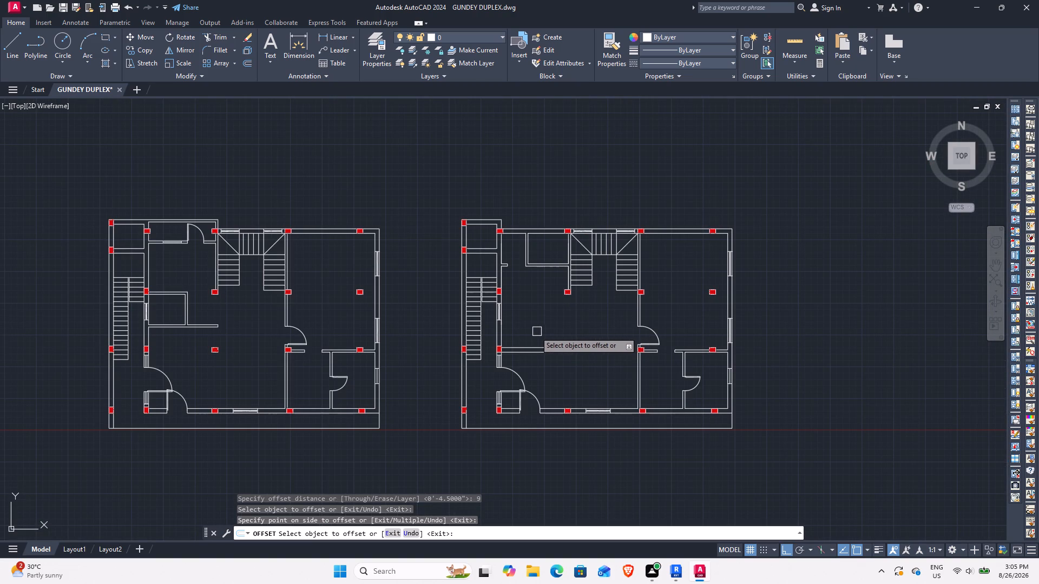
scroll(534, 331, "up", 2)
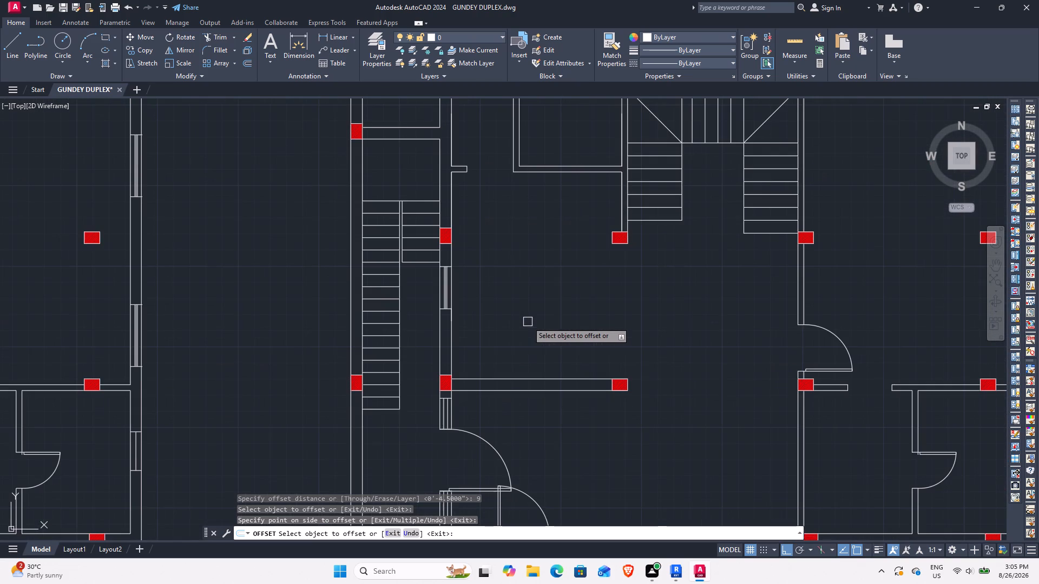
key("Escape")
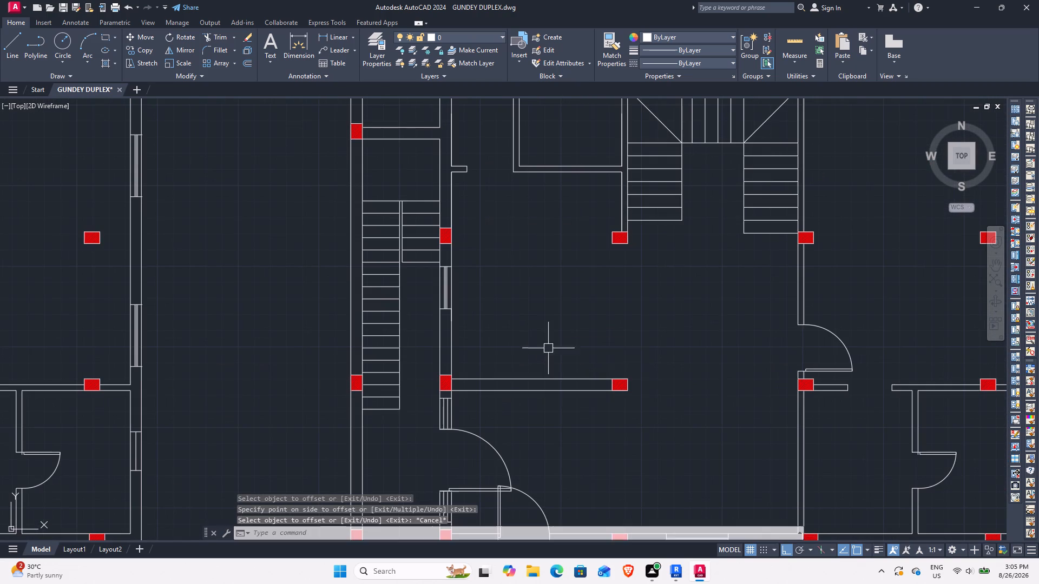
Examine both floor plans, comparing the original western layout with the reworked eastern copy's rooms, stairs and columns.
middle_click_drag(548, 352, 540, 307)
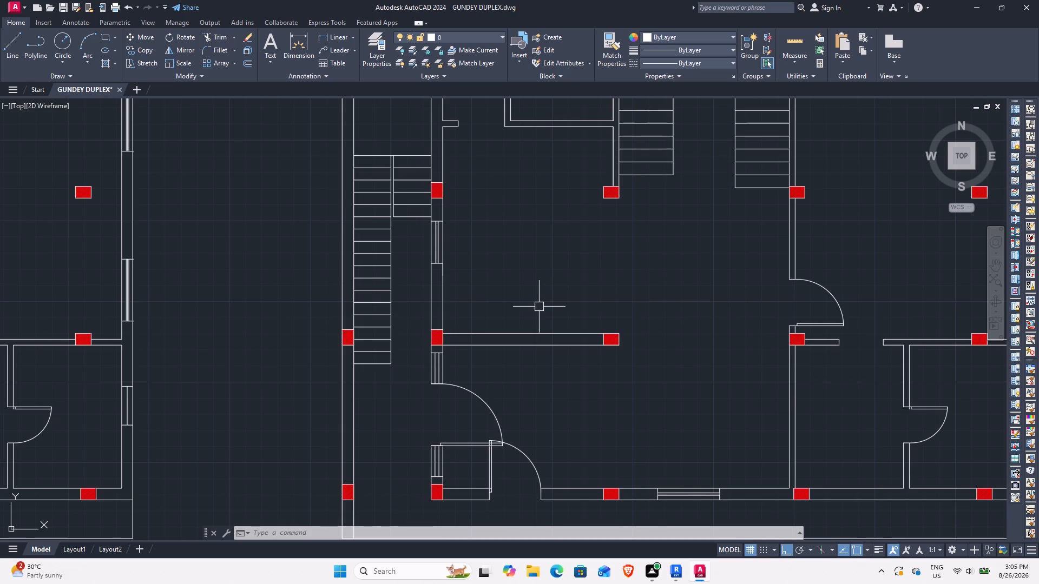
scroll(538, 318, "down", 2)
middle_click_drag(534, 307, 519, 333)
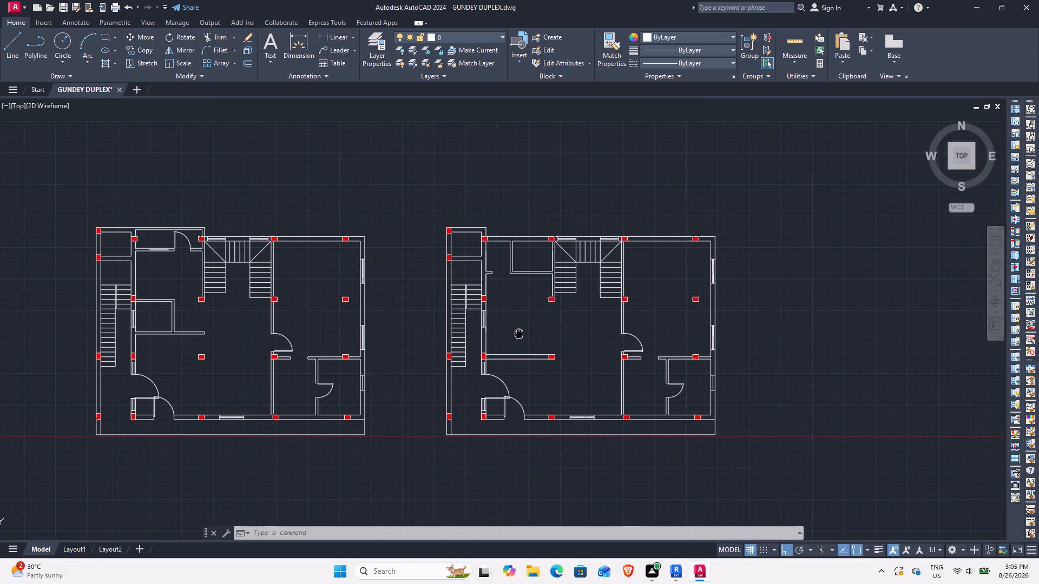
middle_click_drag(519, 333, 516, 336)
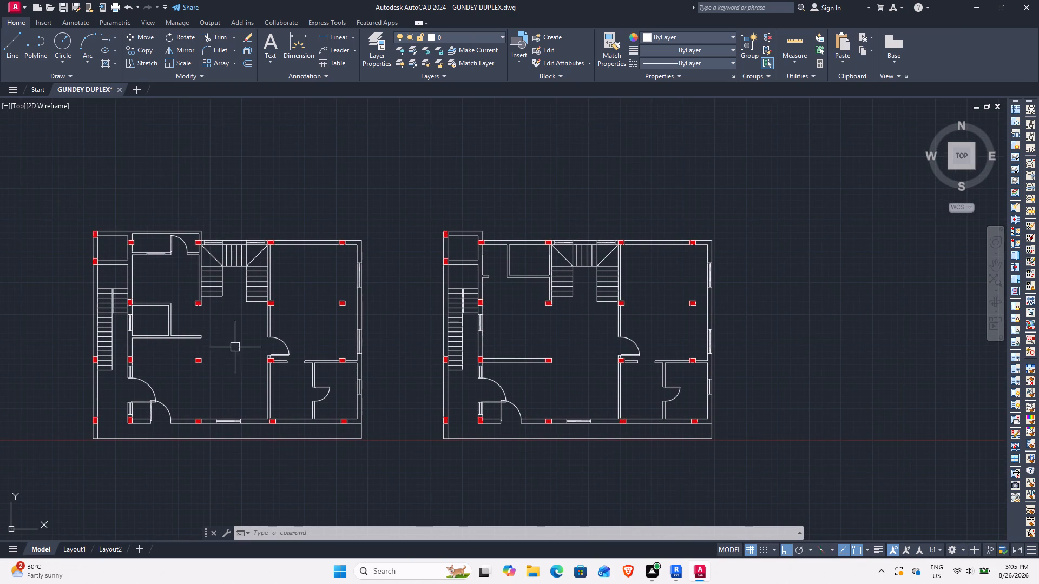
middle_click_drag(238, 337, 409, 295)
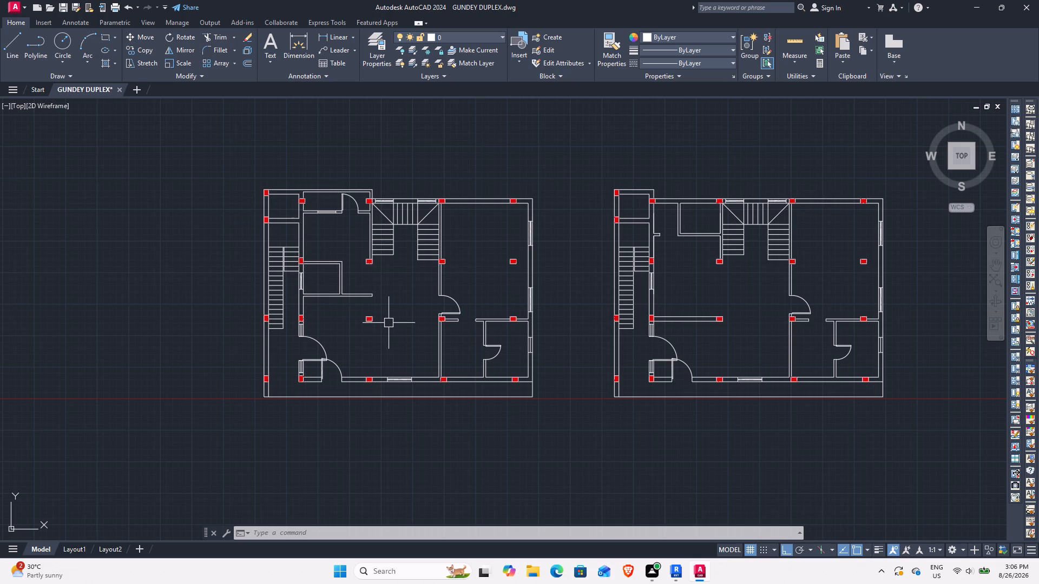
scroll(377, 314, "up", 2)
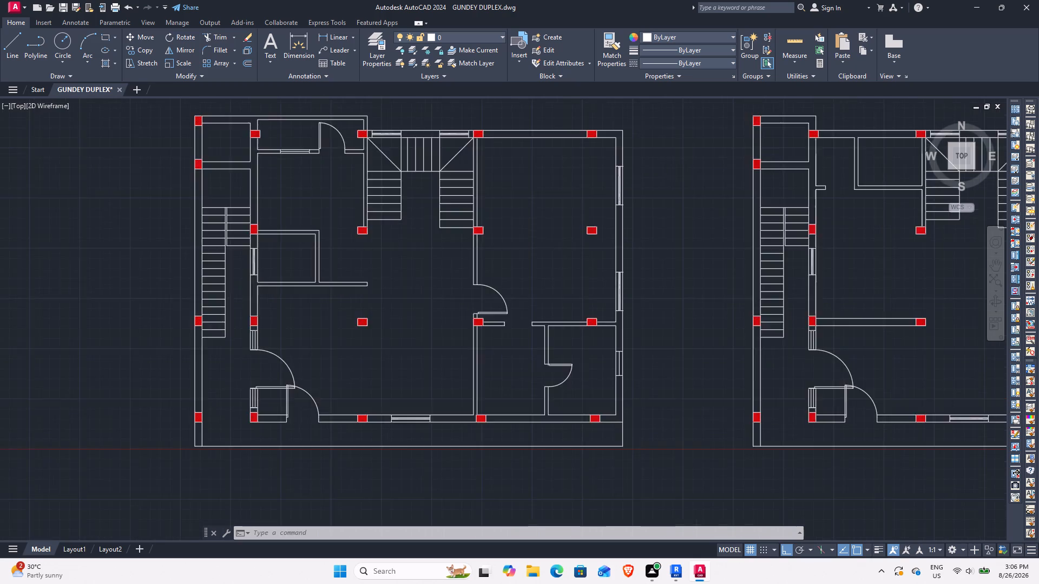
middle_click_drag(424, 306, 368, 349)
scroll(348, 349, "down", 1)
middle_click_drag(383, 332, 369, 345)
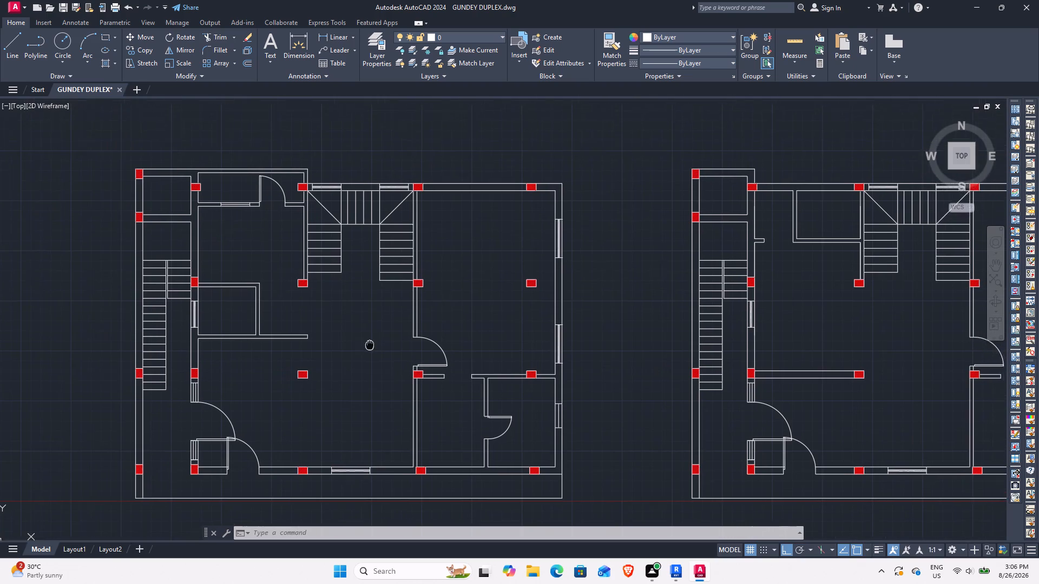
middle_click_drag(369, 345, 341, 357)
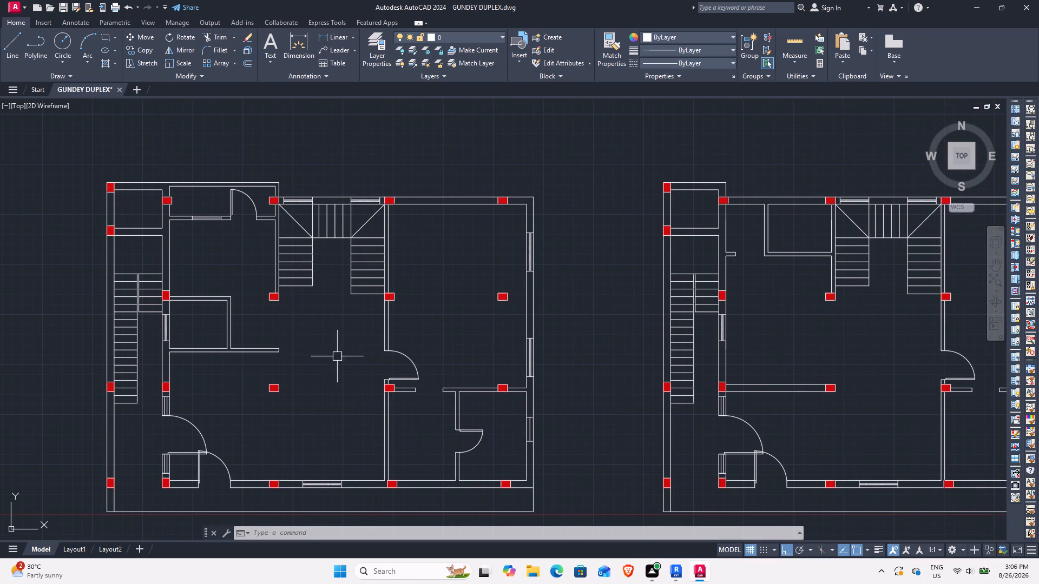
middle_click_drag(563, 354, 280, 376)
middle_click_drag(490, 386, 392, 333)
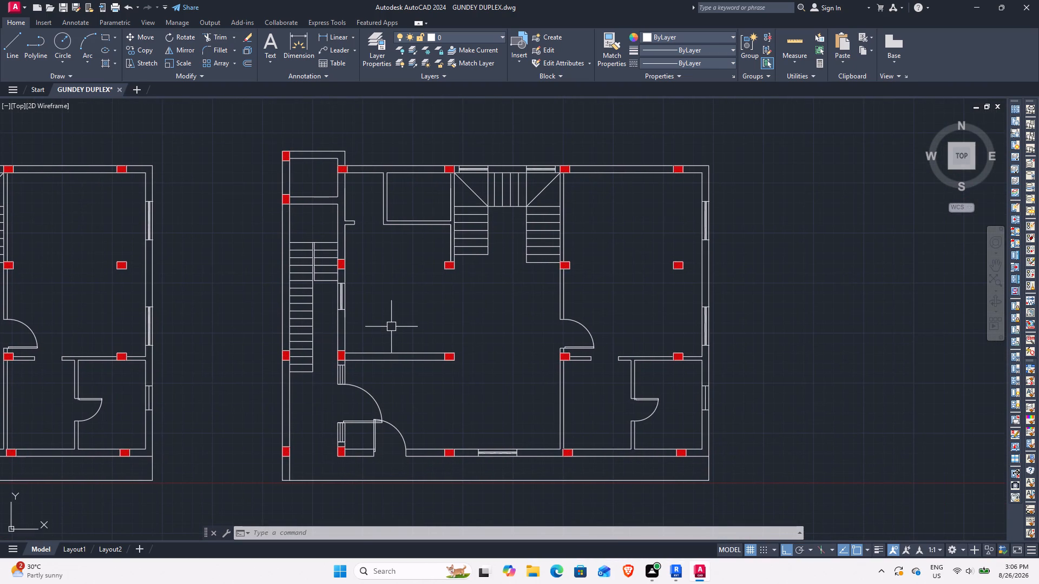
scroll(389, 327, "down", 1)
middle_click_drag(389, 334, 502, 346)
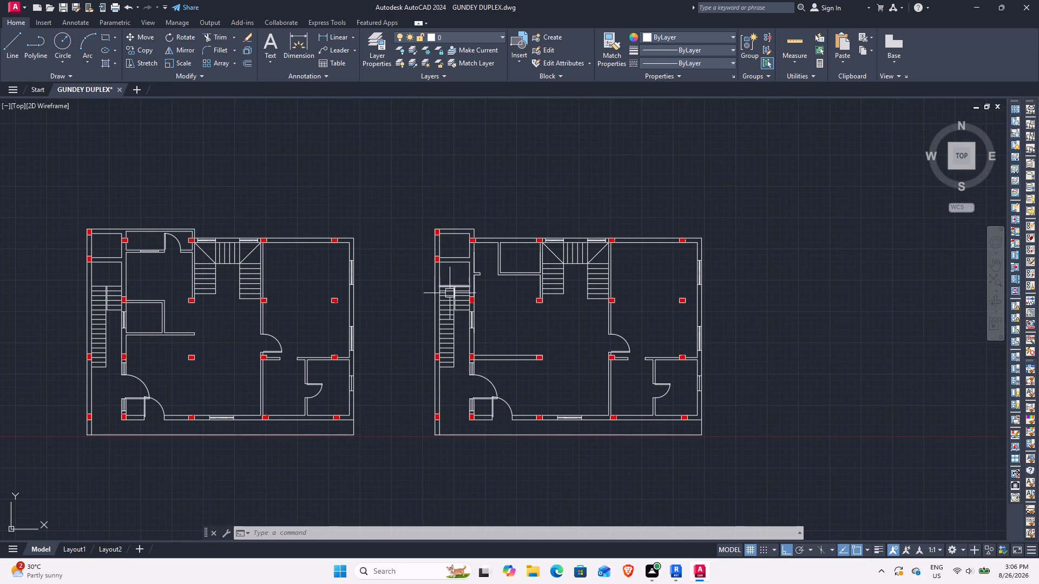
scroll(460, 242, "up", 2)
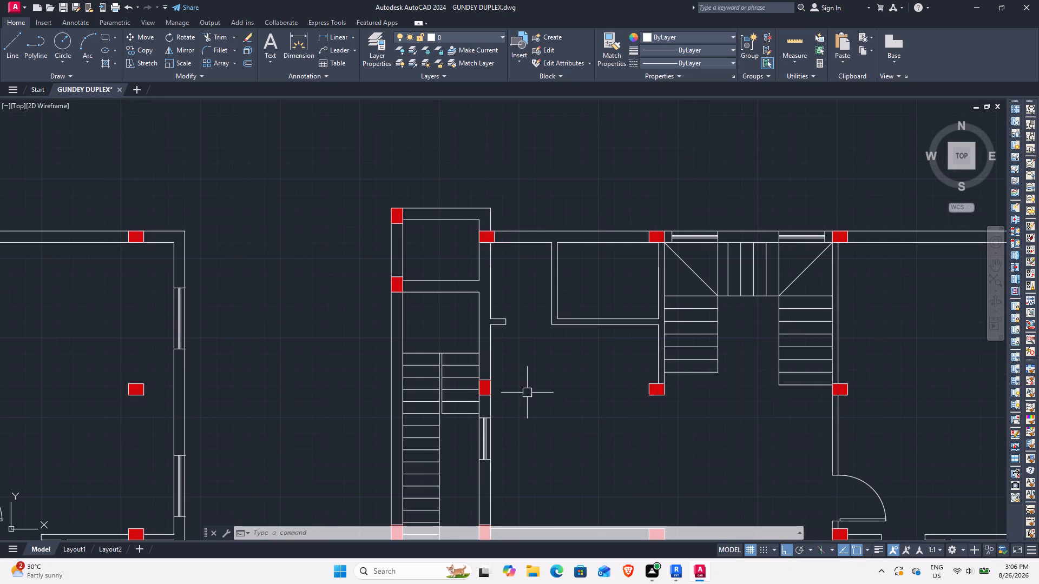
scroll(528, 394, "down", 2)
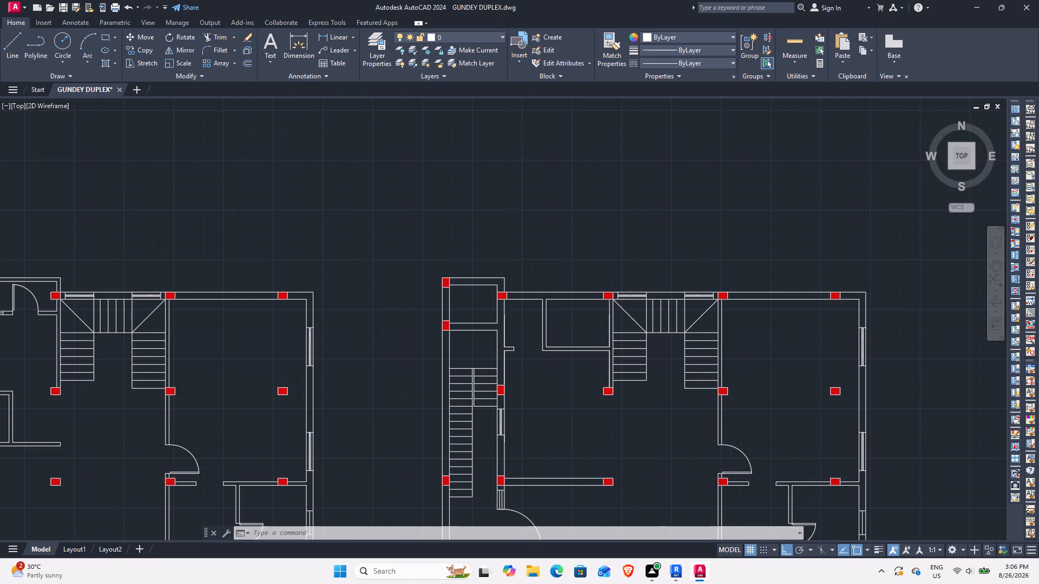
middle_click_drag(516, 390, 486, 235)
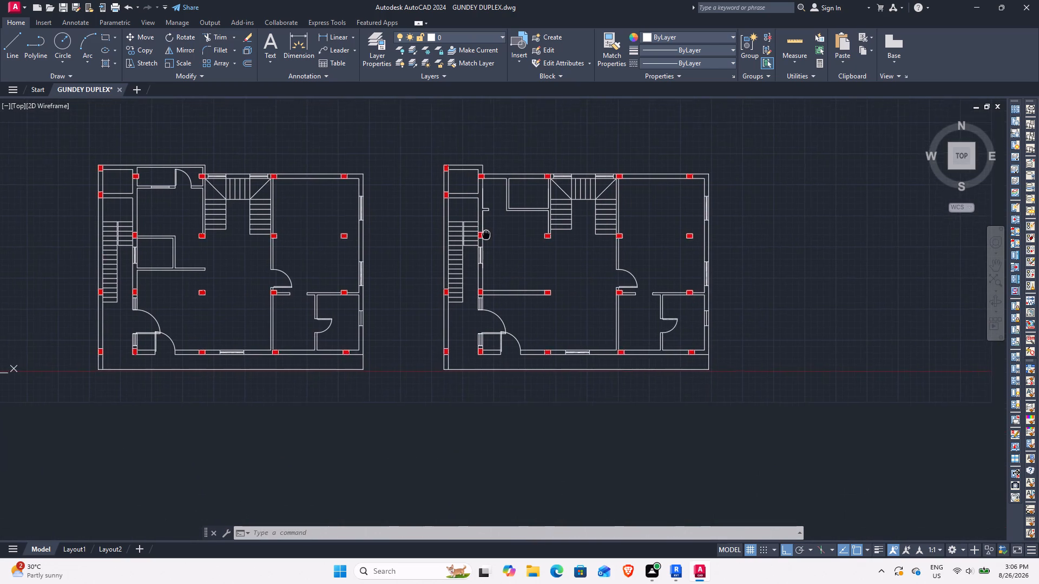
middle_click_drag(486, 235, 476, 273)
middle_click_drag(508, 281, 501, 313)
scroll(548, 306, "up", 1)
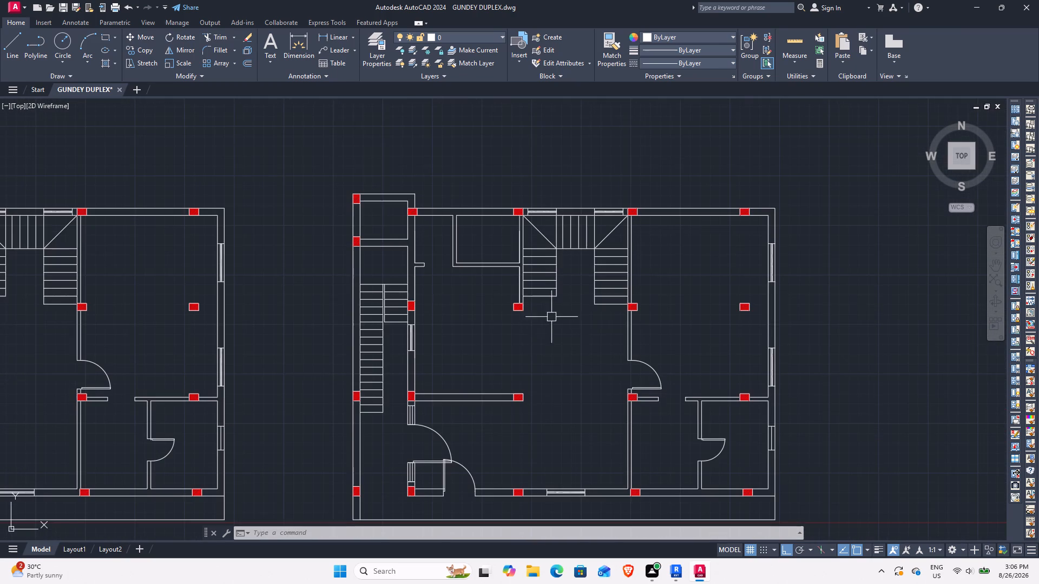
middle_click_drag(541, 282, 521, 263)
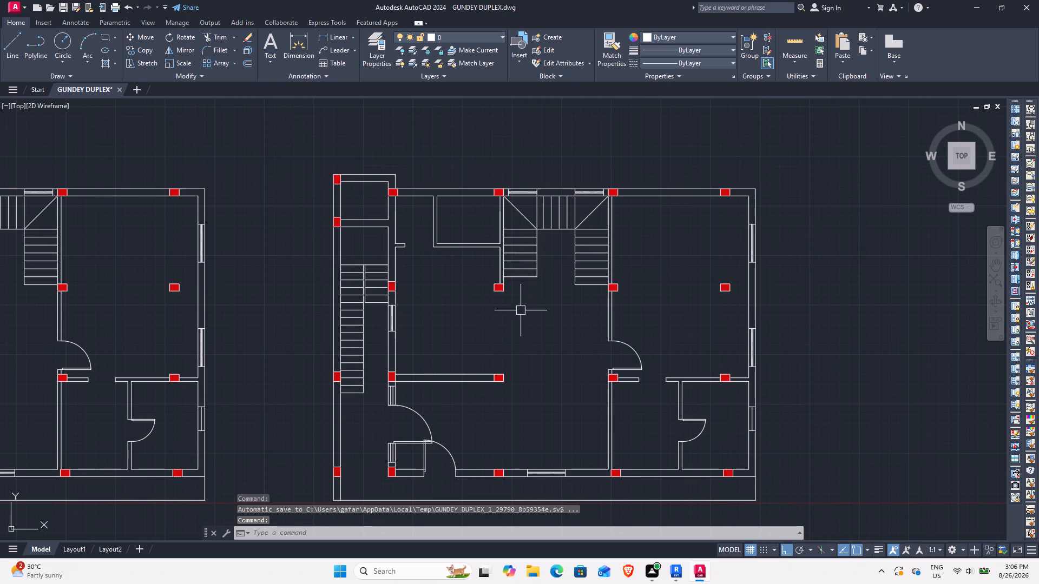
scroll(517, 344, "down", 1)
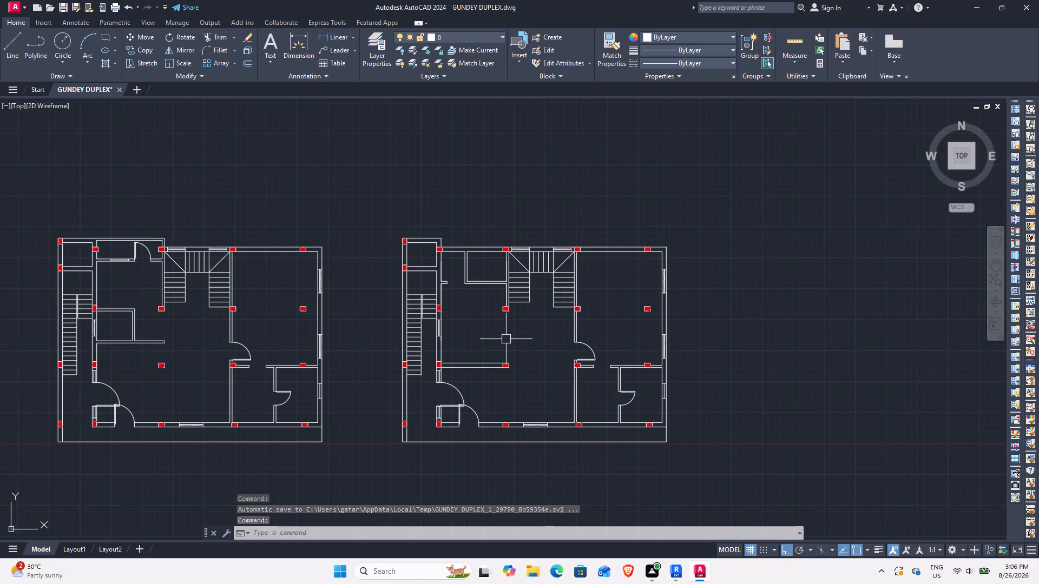
middle_click_drag(509, 331, 609, 293)
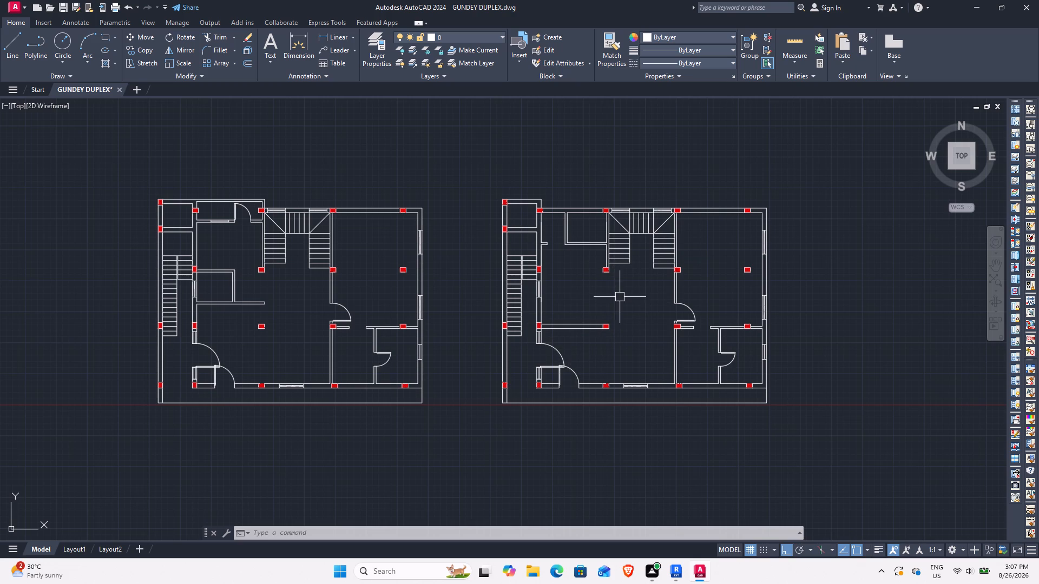
middle_click_drag(617, 296, 553, 300)
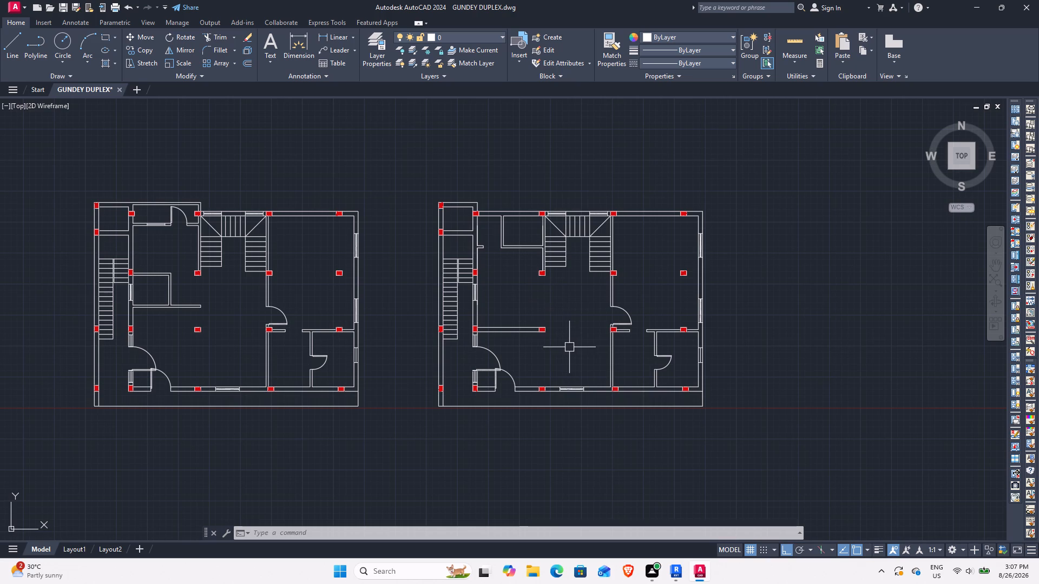
Draw a vertical line from the southeast corner of the column below the stair's west flight to the northeast corner of the column south of it.
middle_click_drag(542, 319, 545, 330)
scroll(545, 321, "up", 1)
type("l")
key("space")
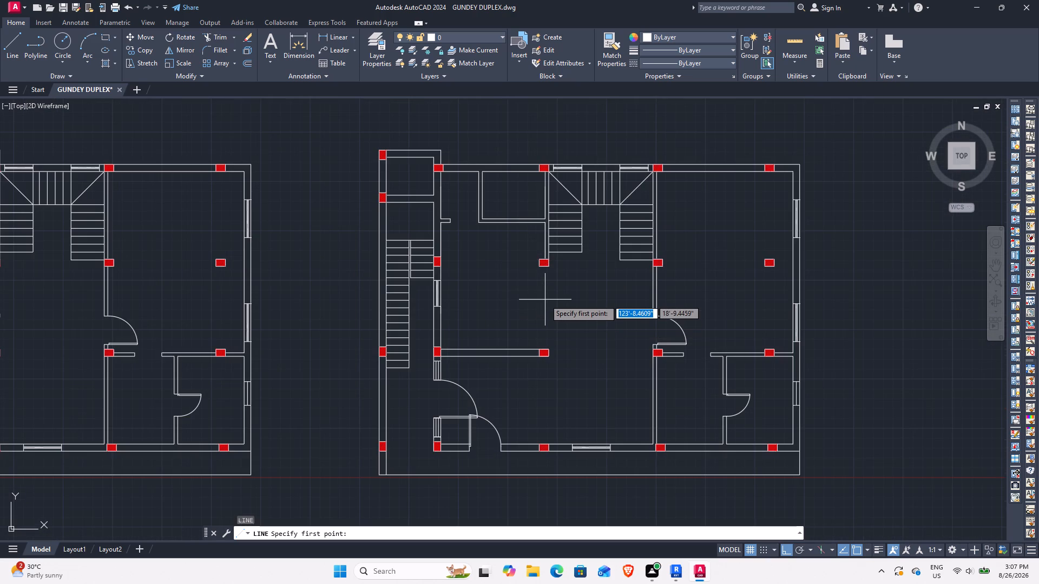
left_click(548, 267)
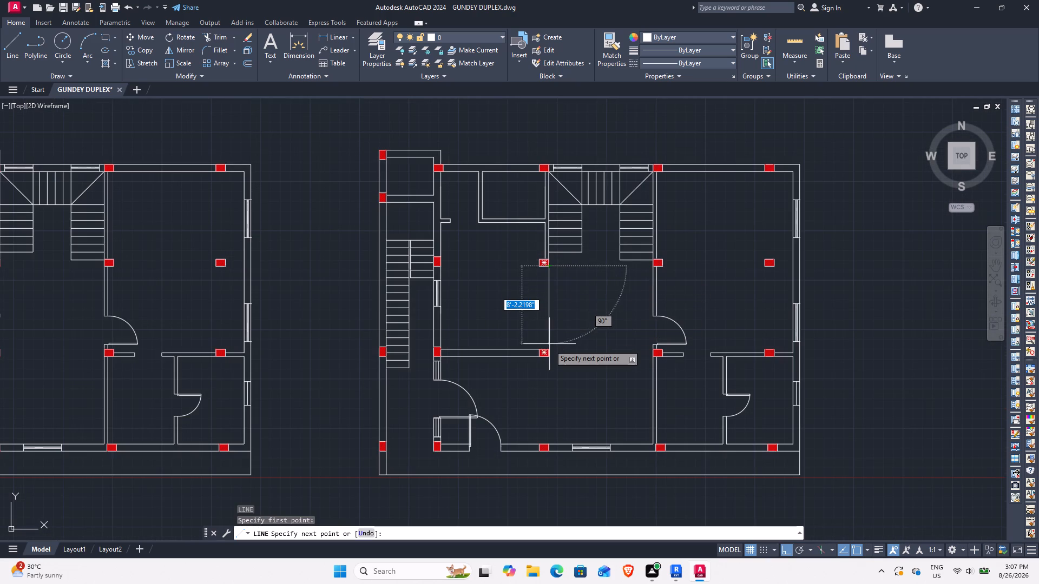
left_click(548, 348)
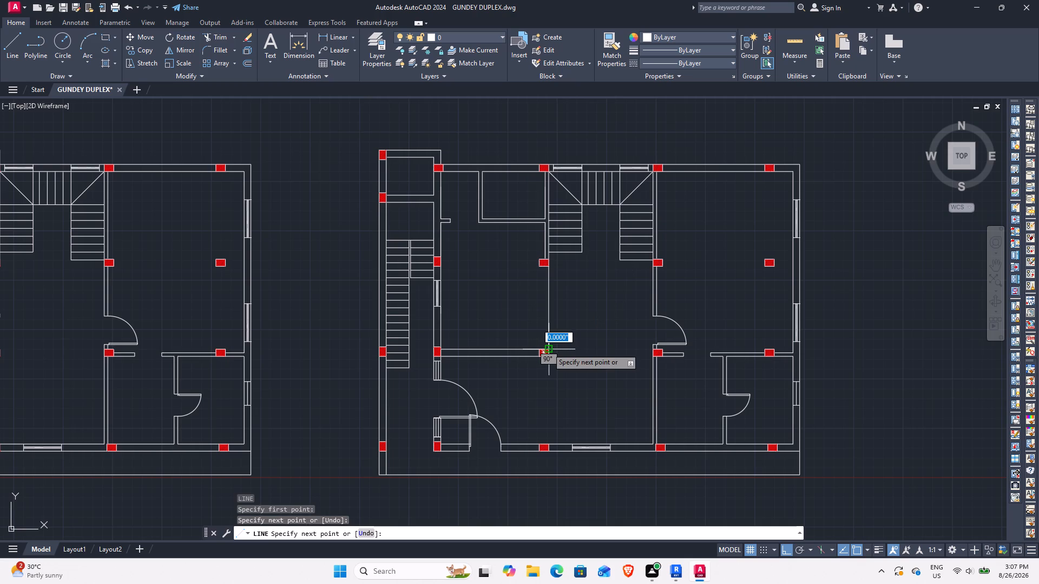
key("Escape")
Offset the new vertical line 4.5" to the west to form the room's east partition.
type("o")
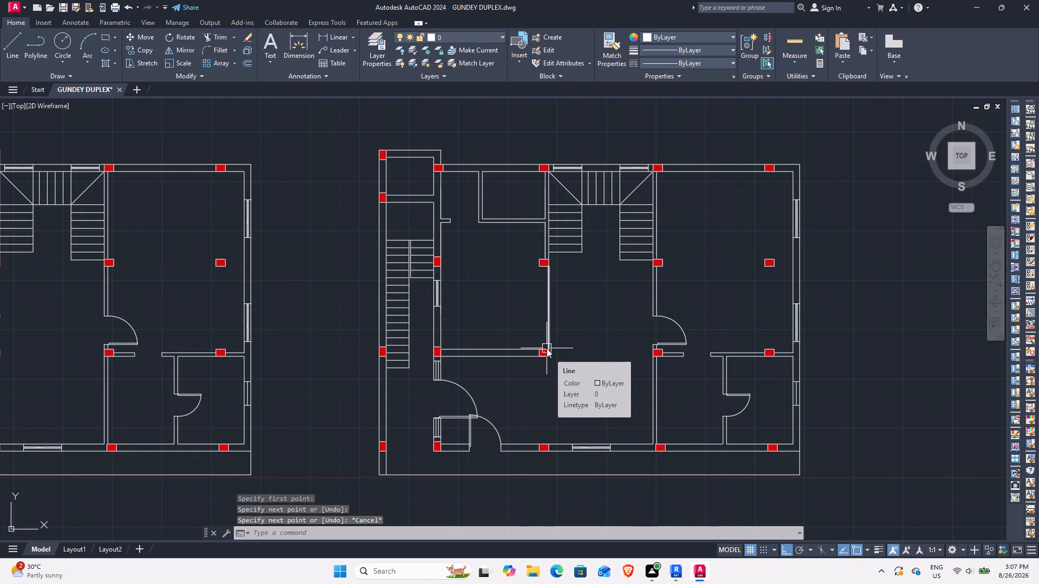
key("space")
type("4.5")
key("Return")
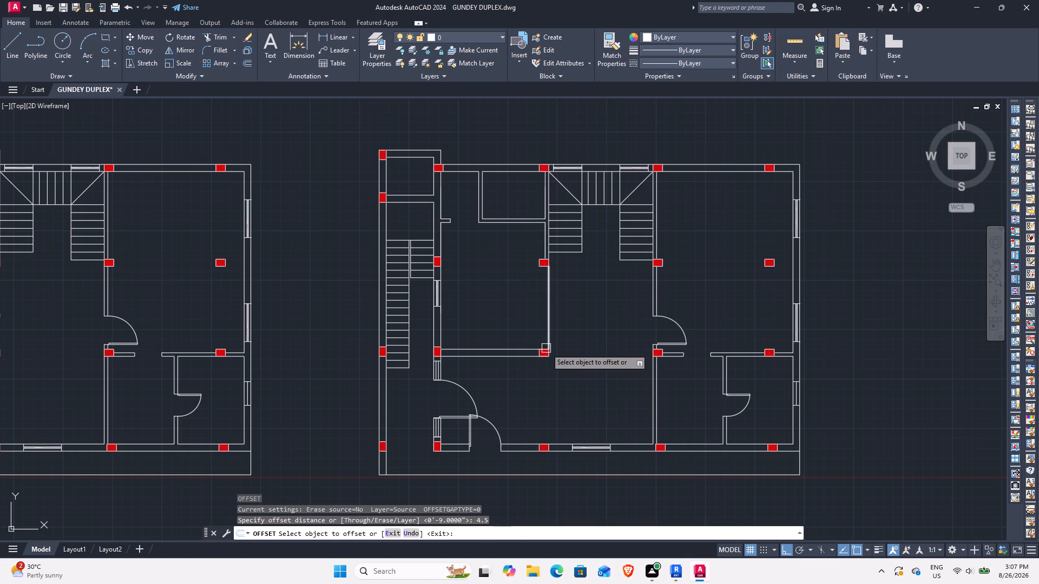
left_click(551, 326)
left_click(523, 326)
key("Escape")
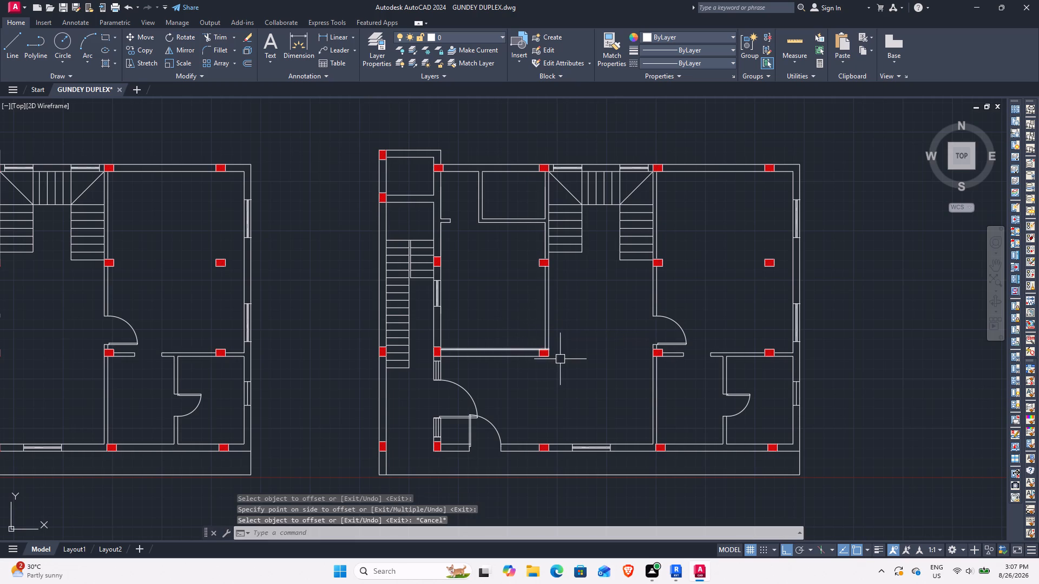
Draw a vertical line from the southwest corner of the column at the partitions' junction to the northwest corner of the south wall's column below.
scroll(564, 357, "up", 3)
middle_click_drag(527, 365, 561, 340)
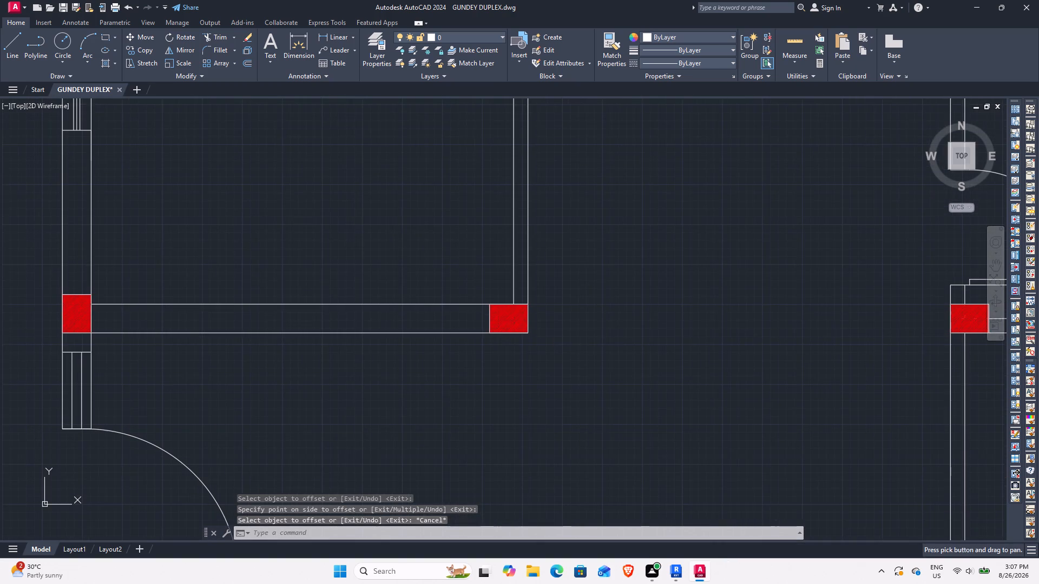
scroll(561, 340, "down", 2)
middle_click_drag(514, 421, 513, 402)
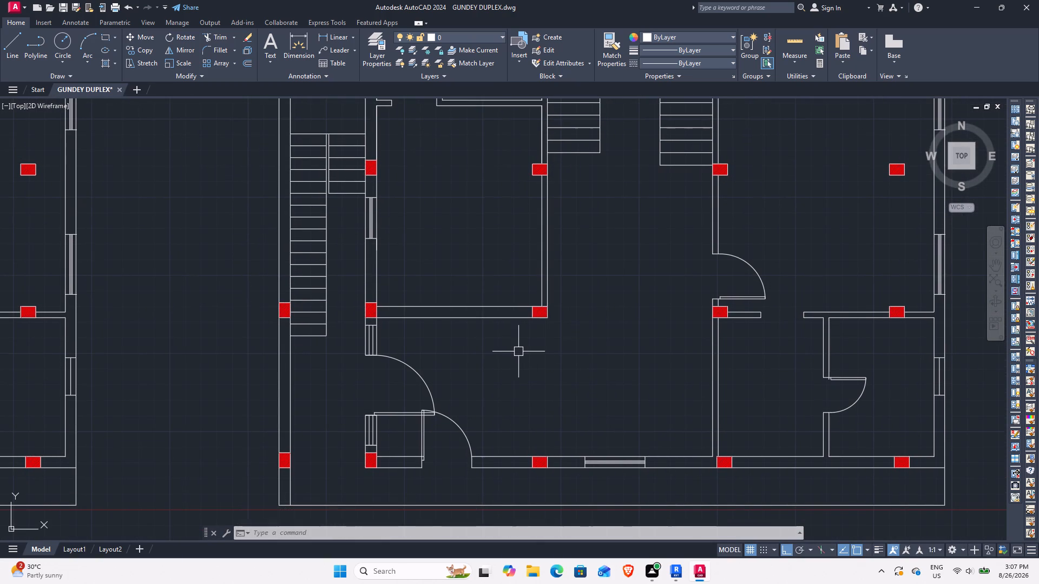
type("l")
key("space")
left_click(533, 324)
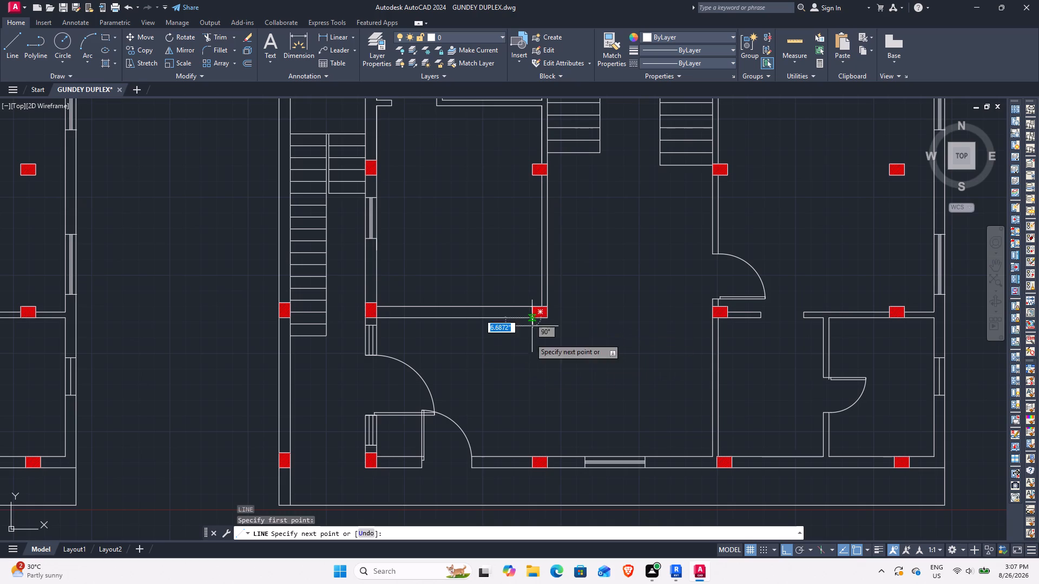
left_click(529, 457)
key("Escape")
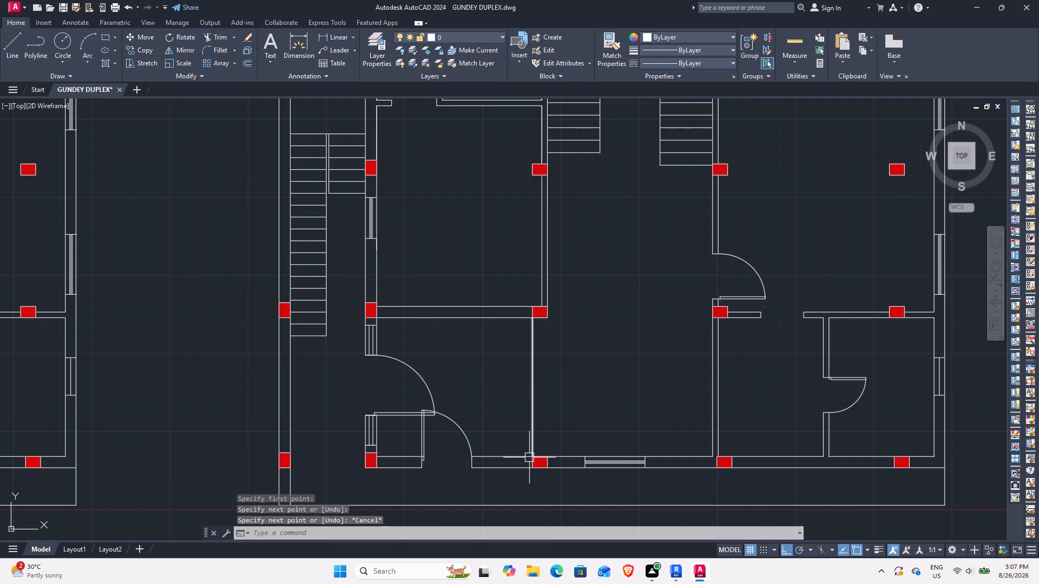
Offset the new vertical line between the two columns 9" to the east to form the wall's second face.
key("o")
key("space")
type("9")
key("Return")
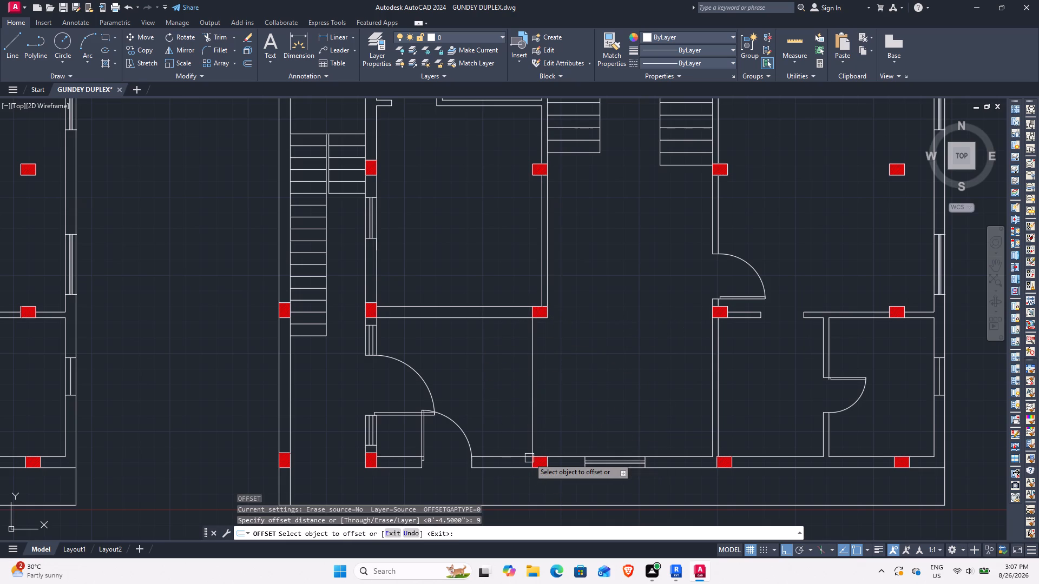
left_click(520, 398)
left_click(535, 401)
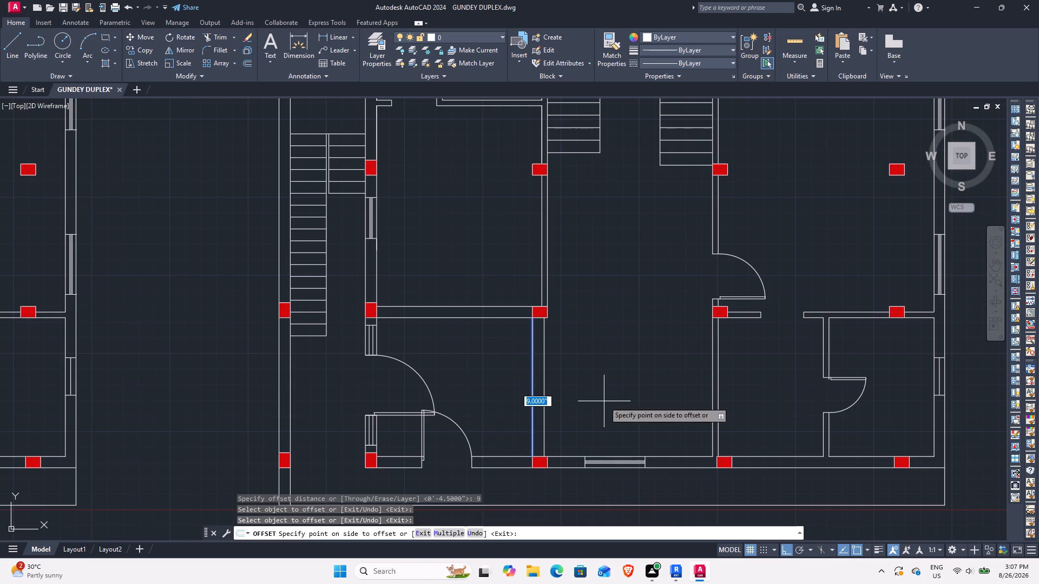
left_click(604, 401)
key("Escape")
Trim away the south wall lines west of the new wall's column and the short wall faces above the west wall's upper window.
middle_click_drag(585, 407, 656, 383)
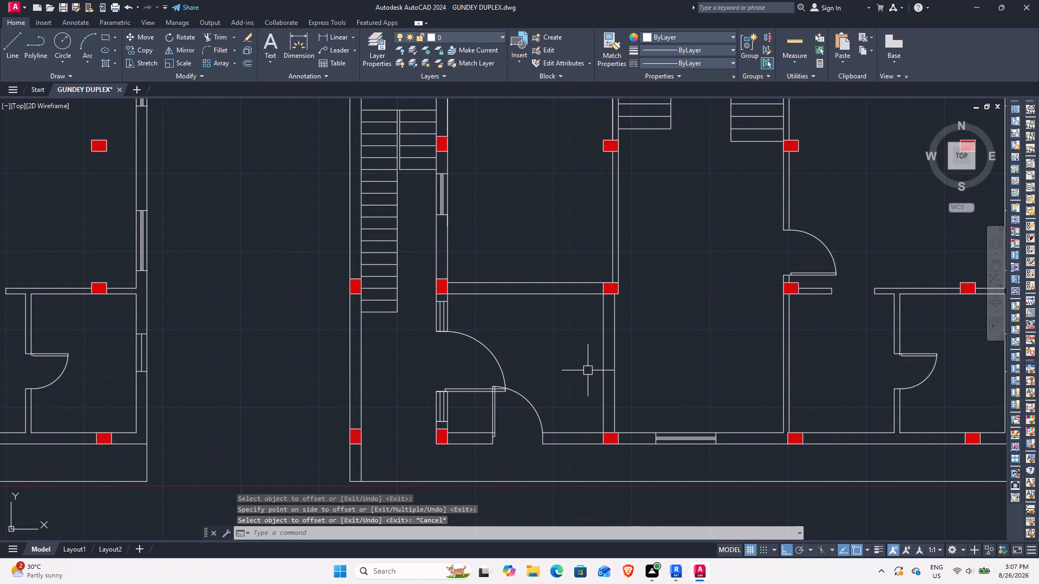
type("tr")
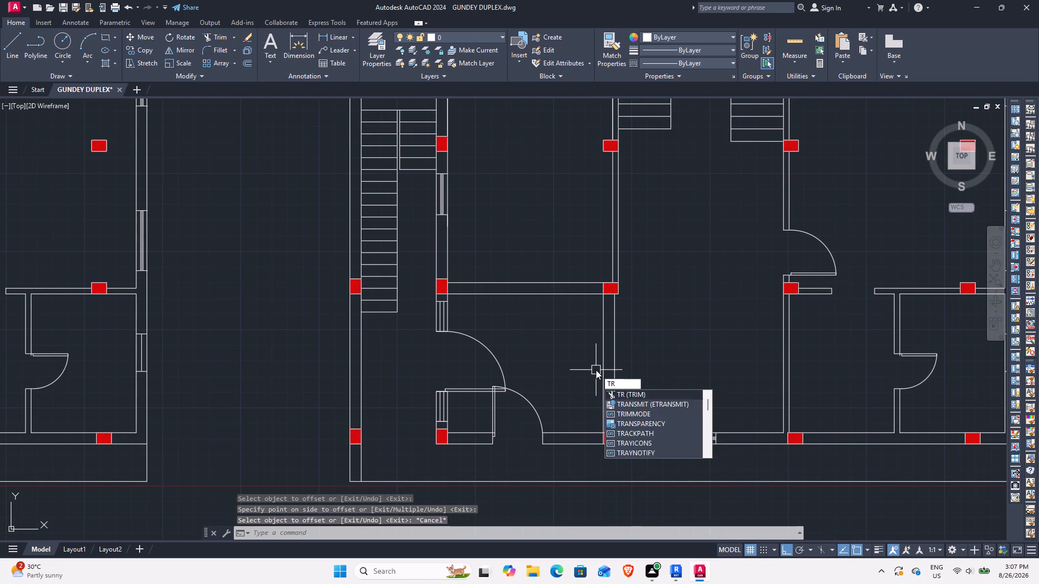
key("space")
left_click(579, 457)
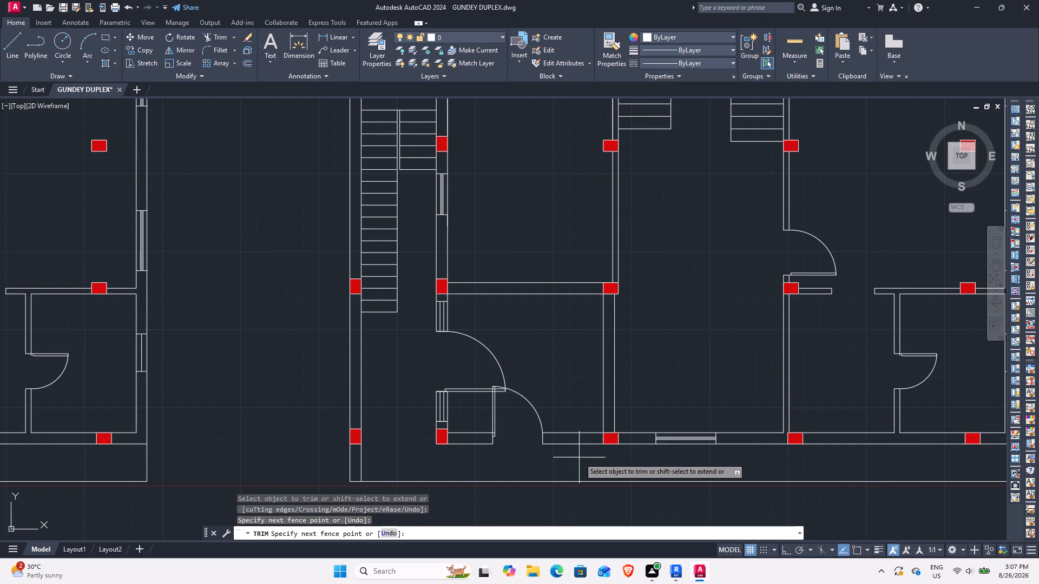
left_click(579, 414)
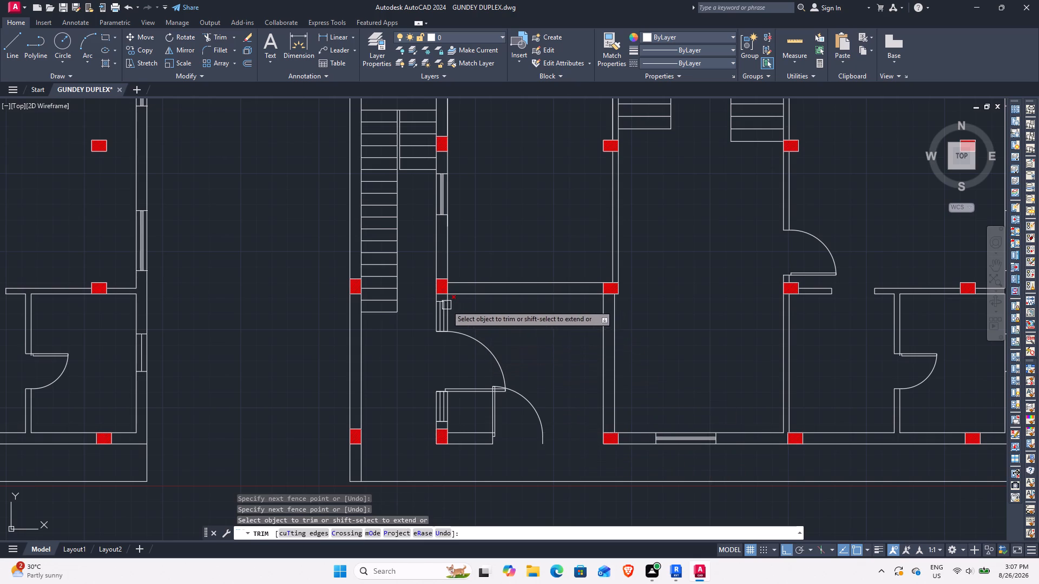
scroll(440, 303, "up", 3)
left_click_drag(496, 285, 479, 286)
left_click(496, 279)
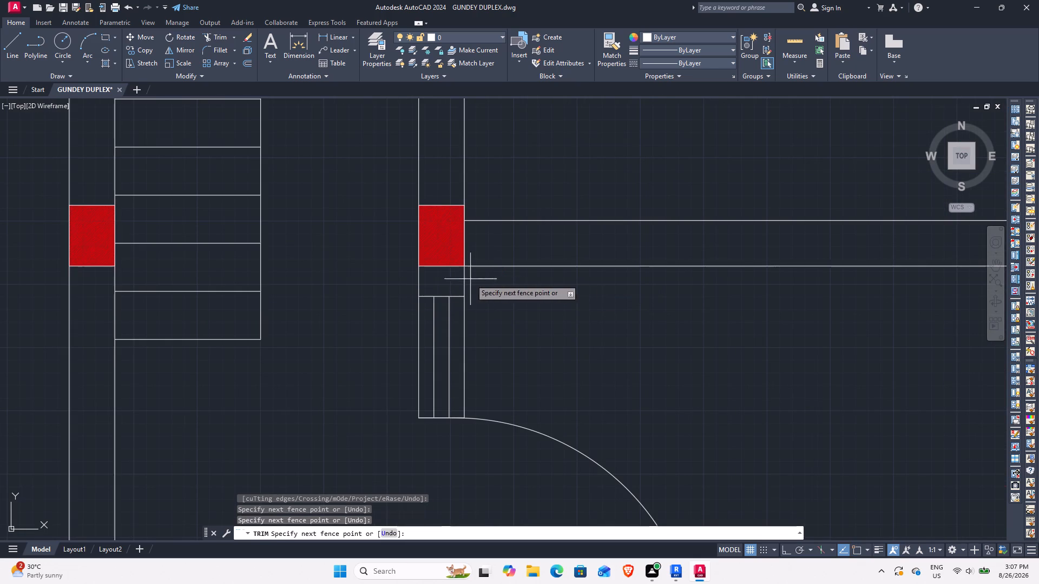
left_click(409, 275)
scroll(457, 290, "down", 3)
key("Escape")
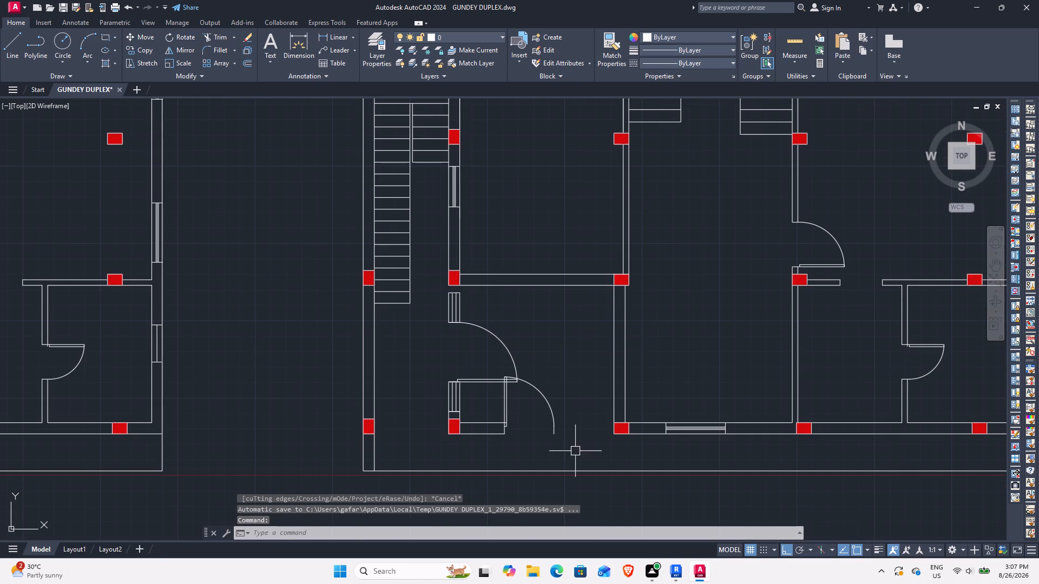
Erase the two doors in the southwest room together with the short piece of south wall beside them.
left_click_drag(576, 450, 570, 444)
left_click(468, 344)
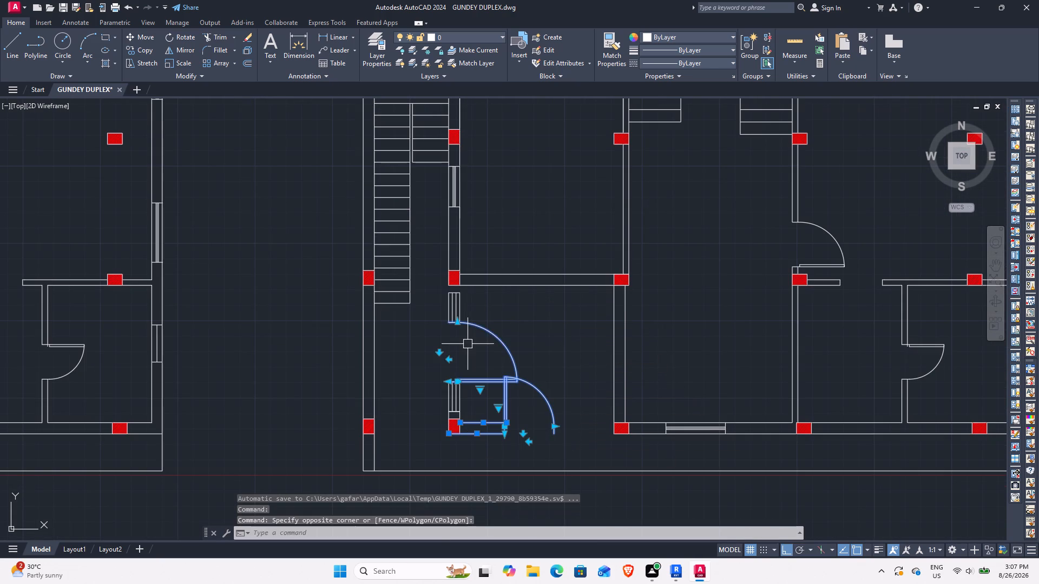
right_click(468, 344)
left_click(495, 167)
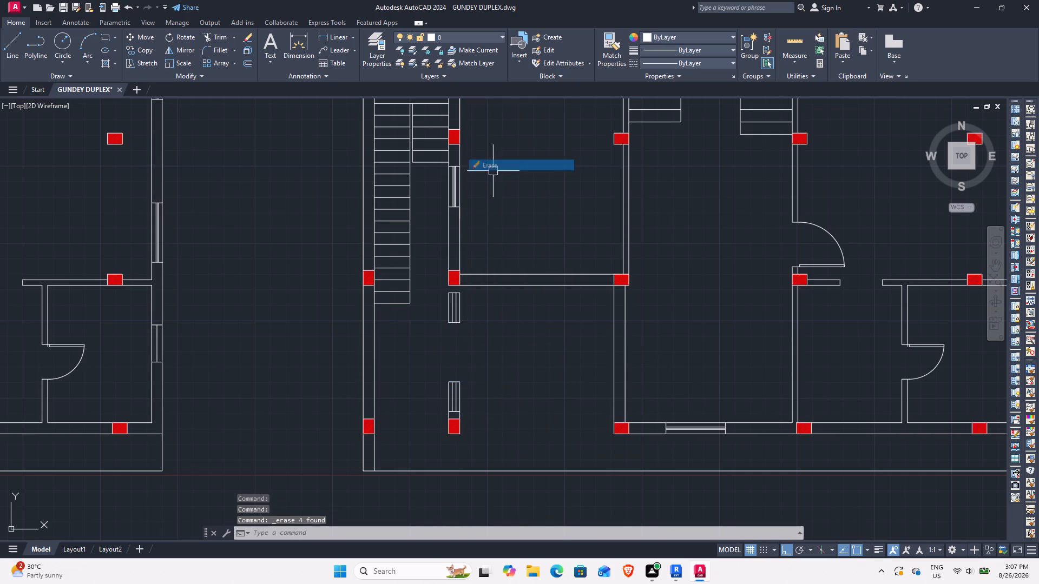
Erase the two windows and leftover wall pieces between the southwest room's two west columns, keeping the columns.
scroll(475, 422, "up", 2)
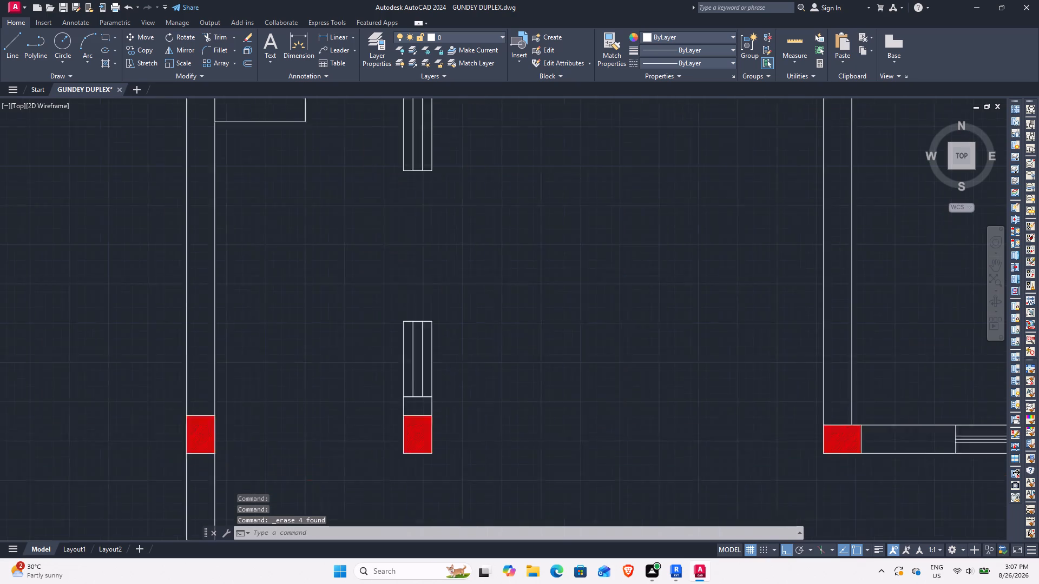
scroll(475, 422, "up", 2)
left_click(400, 407)
scroll(378, 333, "down", 4)
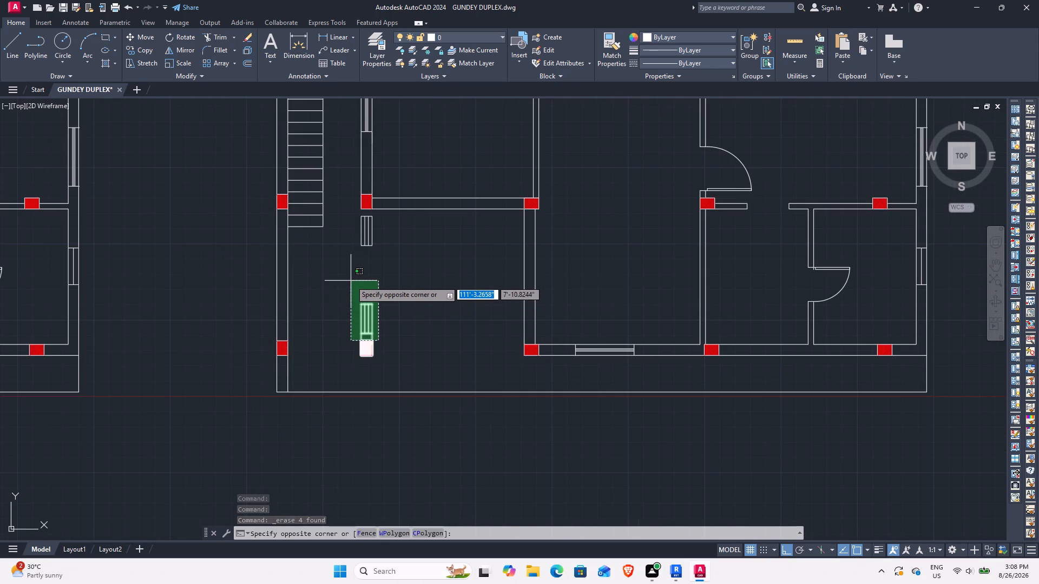
key("Escape")
left_click(394, 337)
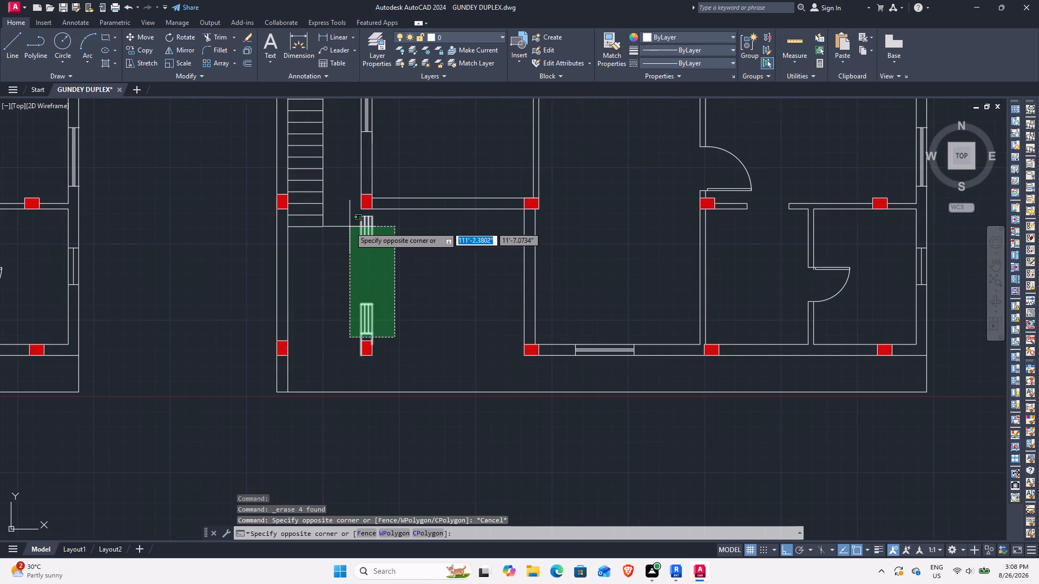
left_click(348, 214)
right_click(348, 214)
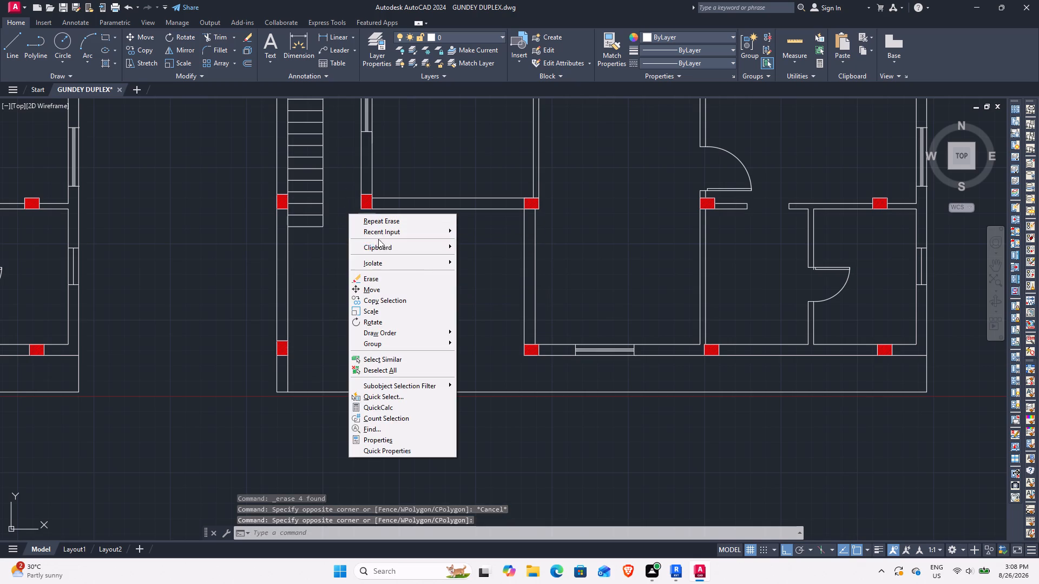
left_click(386, 275)
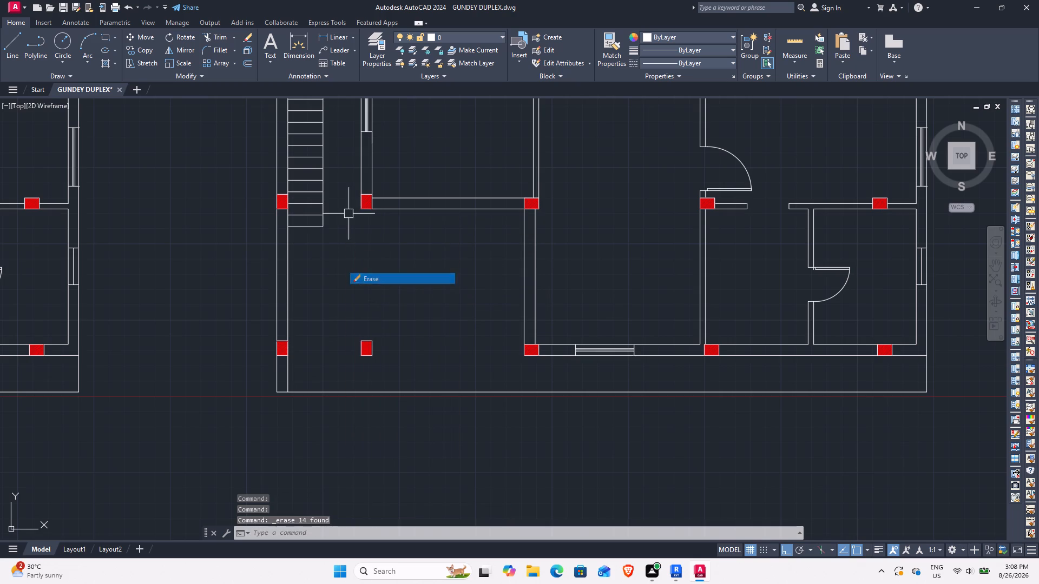
key("Escape")
Draw a horizontal jamb line across the new 9" wall, 6" north of its bottom column.
middle_click_drag(451, 320, 495, 409)
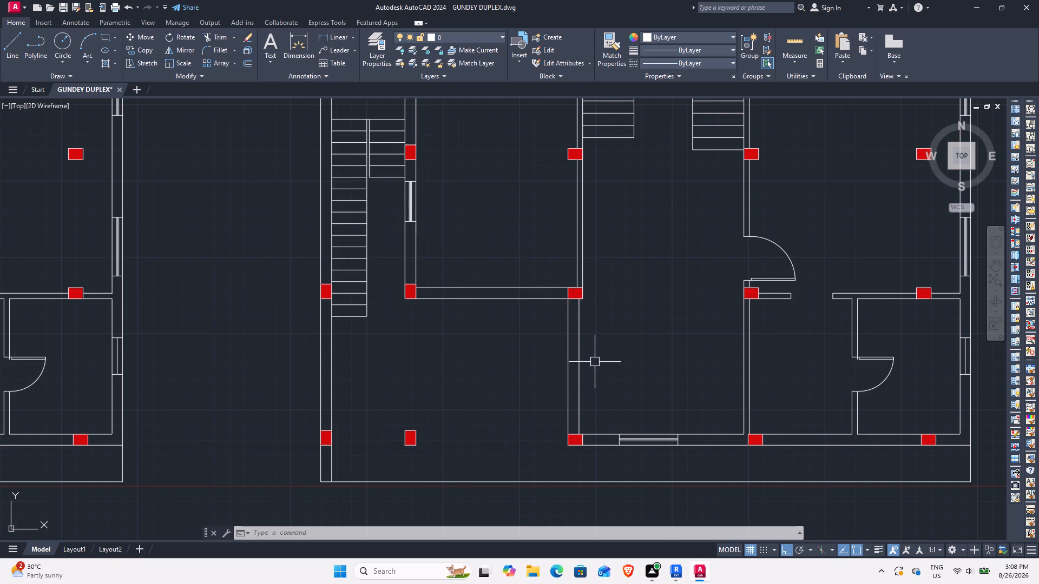
scroll(592, 361, "up", 1)
middle_click_drag(600, 417, 585, 437)
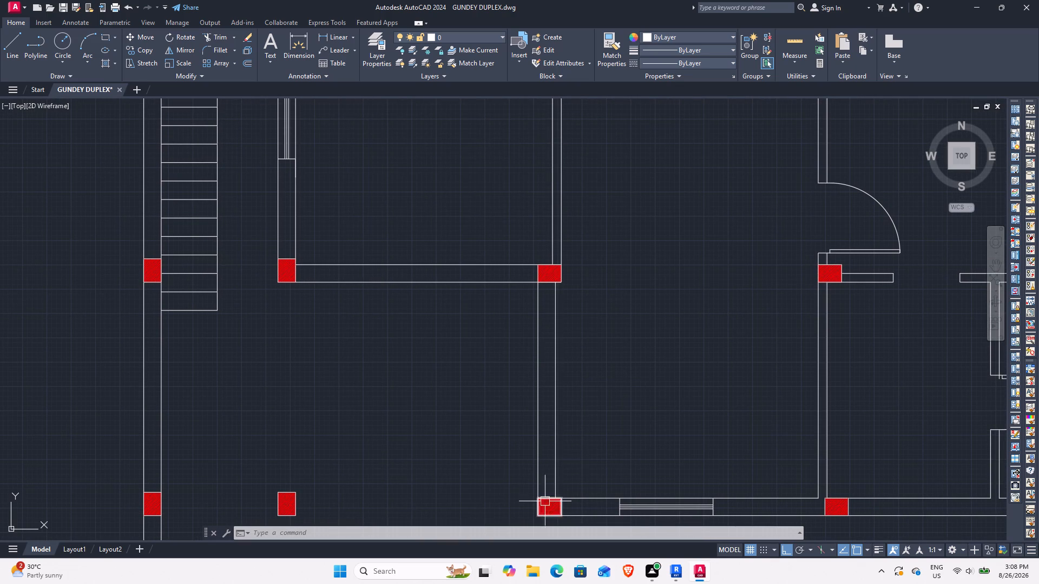
type("l")
key("space")
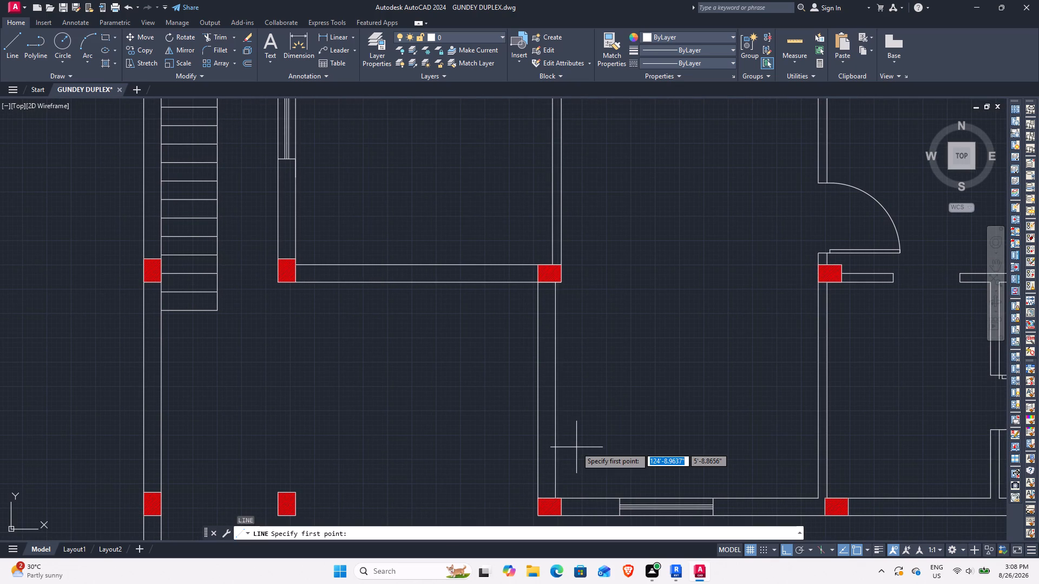
type("tk")
key("space")
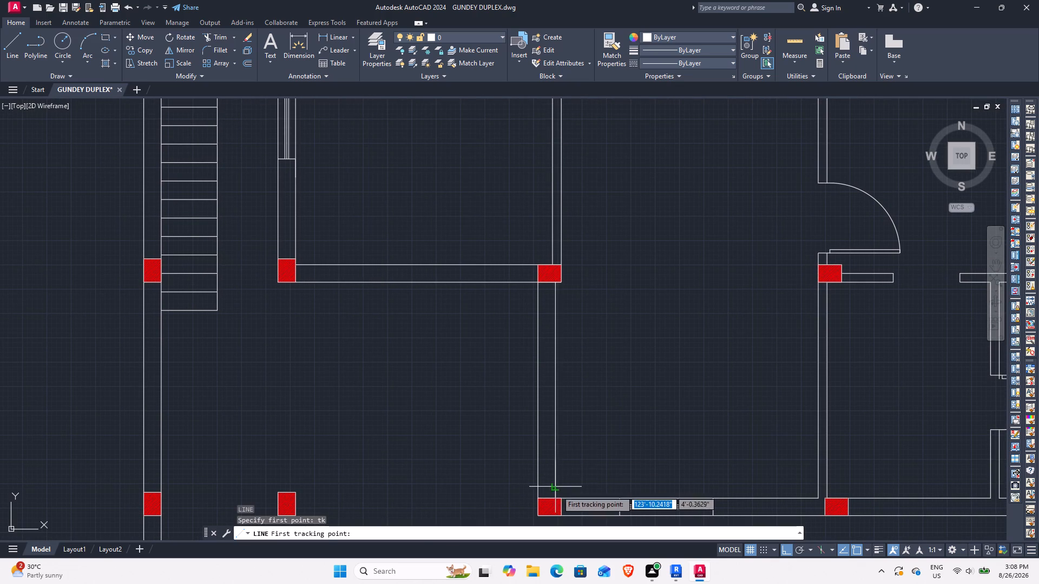
left_click(557, 498)
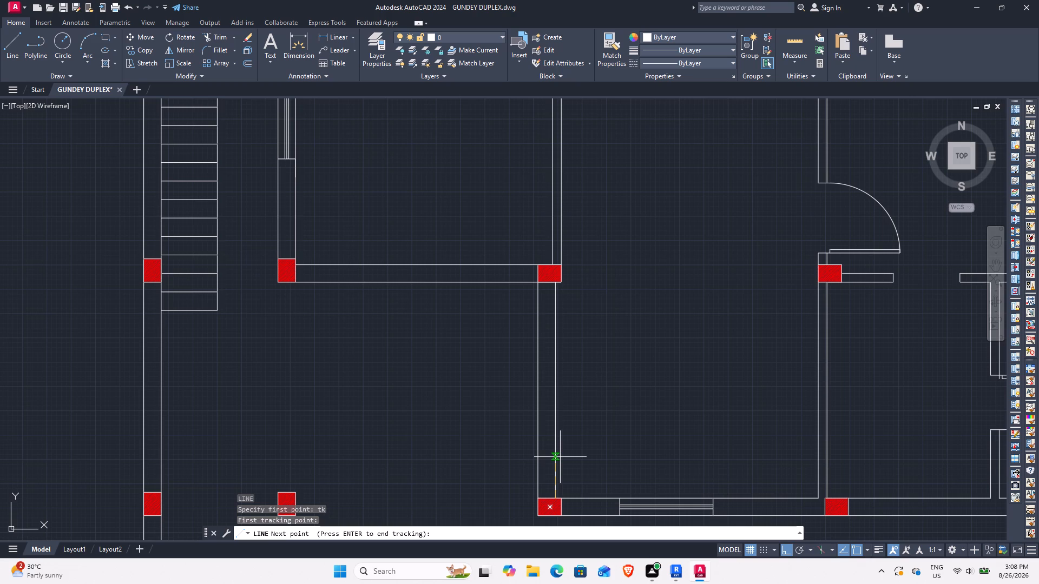
key("6")
key("Return")
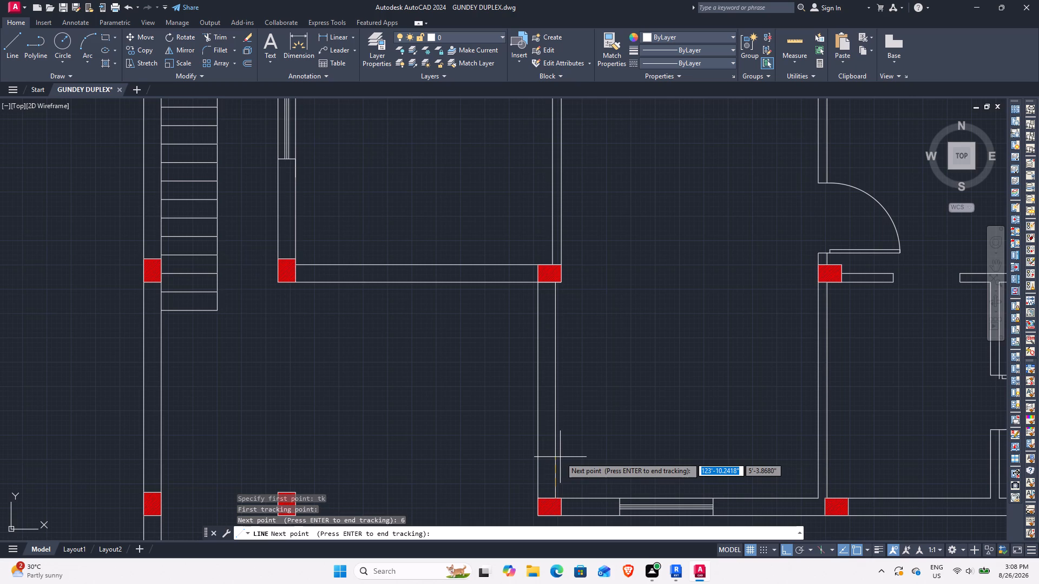
key("space")
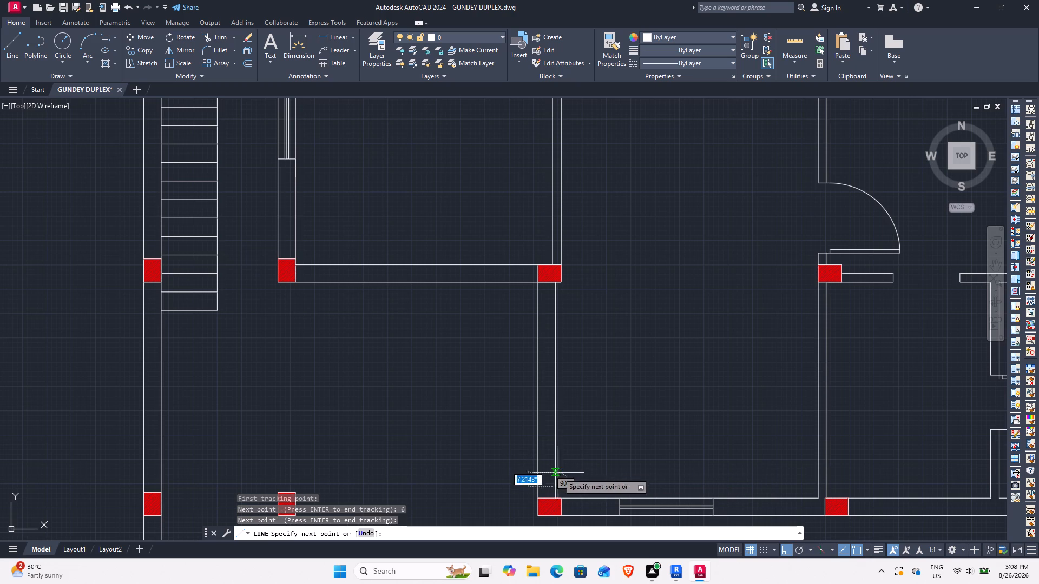
left_click(541, 489)
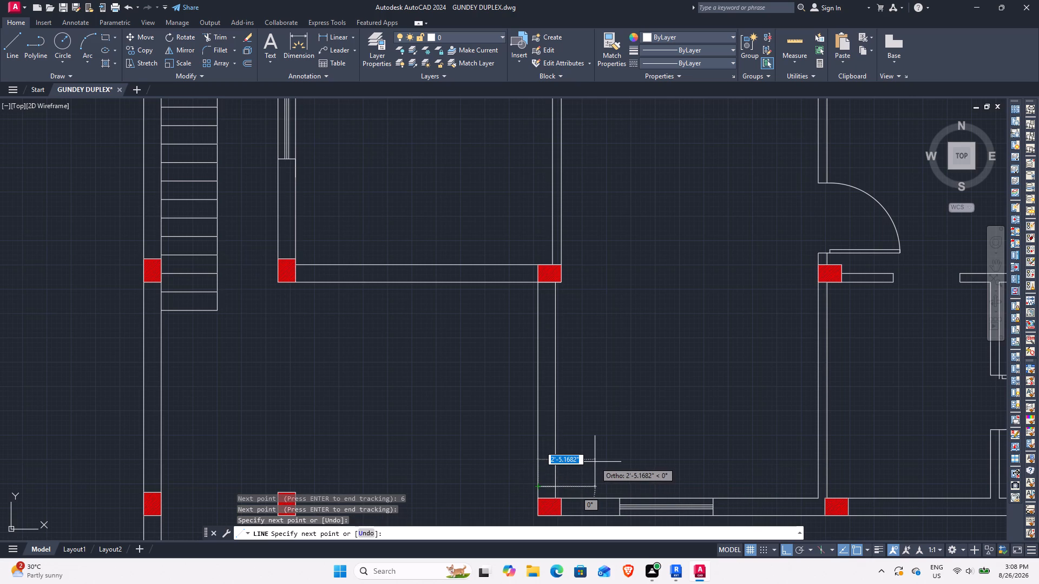
key("Escape")
Draw a second jamb line across the 9" wall, starting on its east face 4' north of the first jamb line.
middle_click_drag(583, 461, 615, 430)
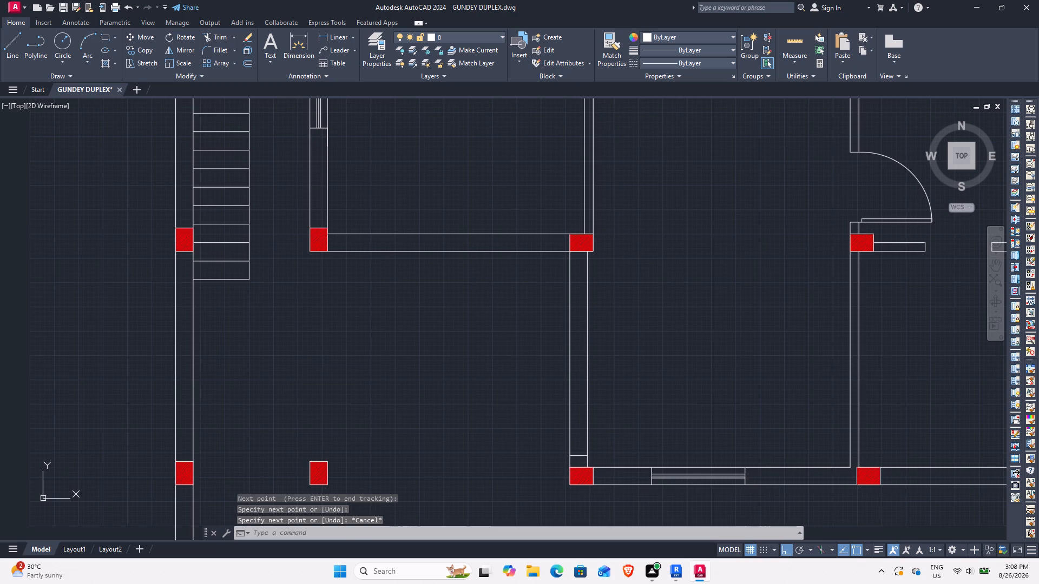
type("l")
key("space")
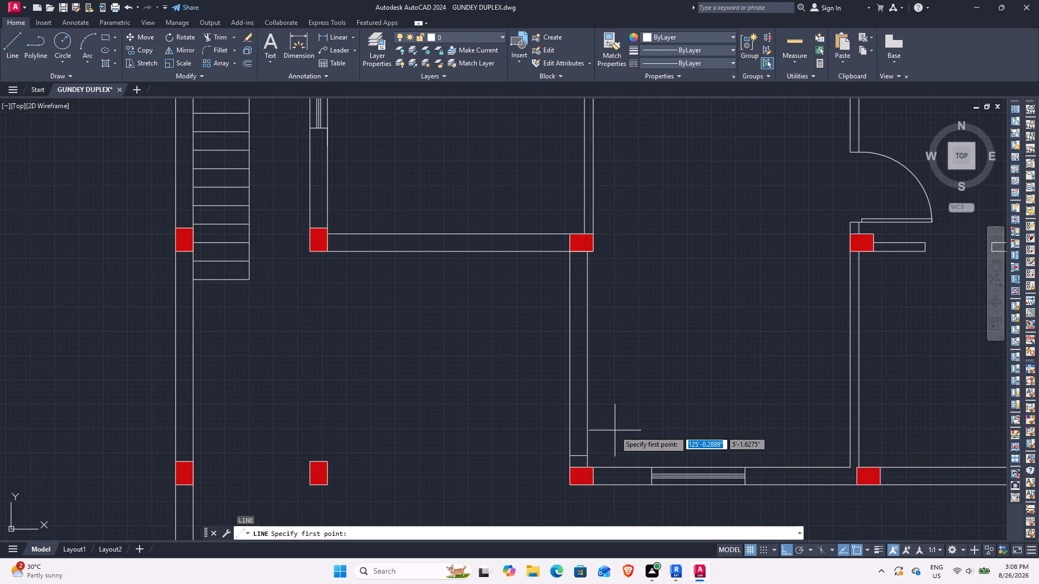
type("tk")
key("space")
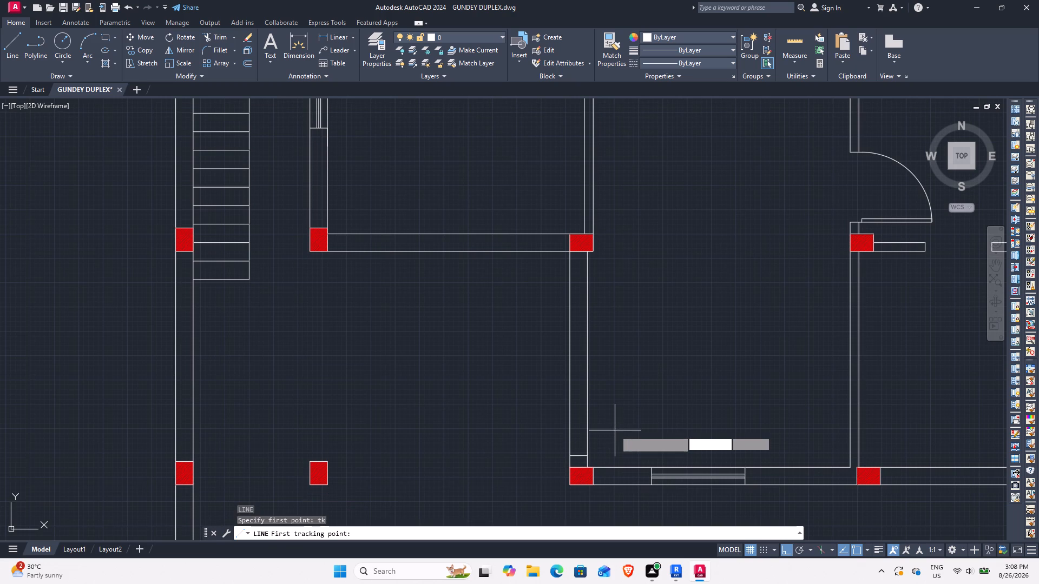
left_click(588, 456)
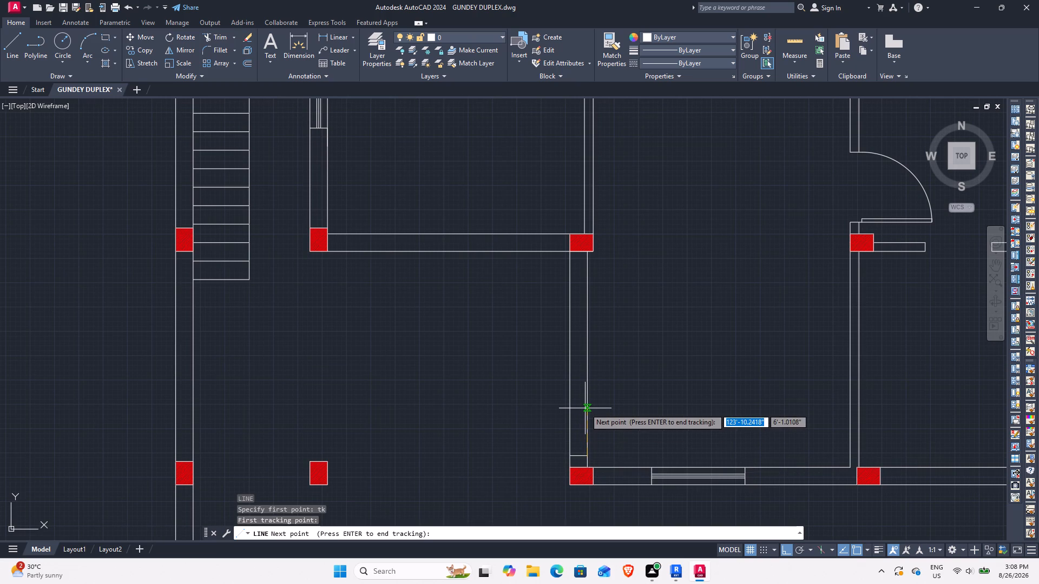
type("4'")
key("Return")
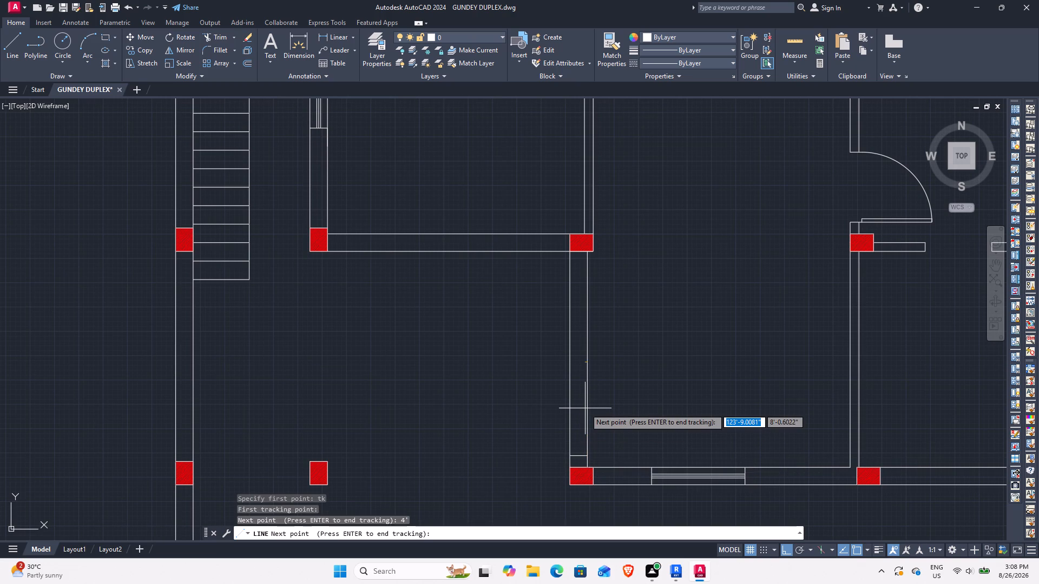
key("space")
left_click(568, 357)
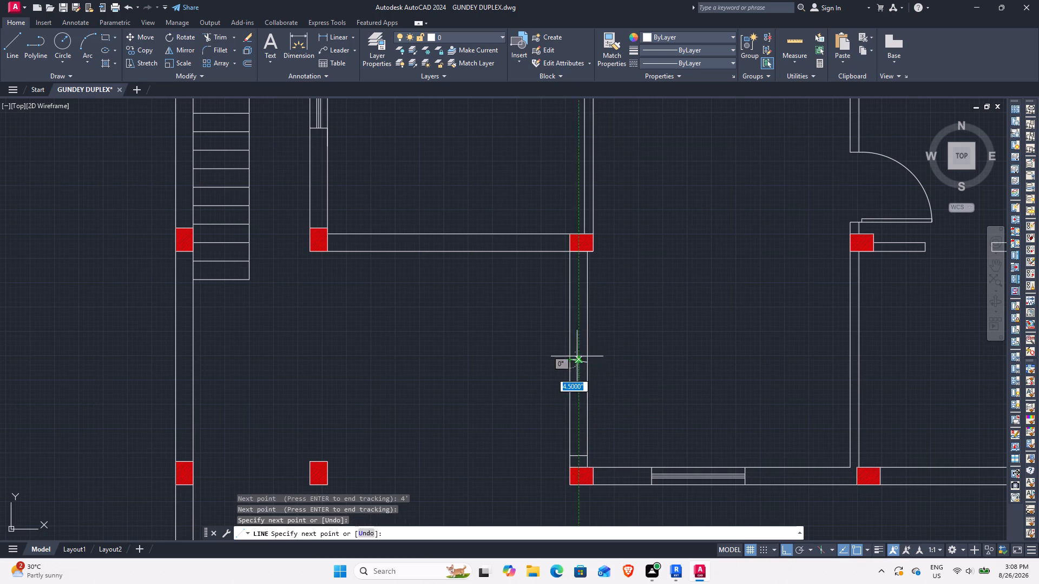
key("Escape")
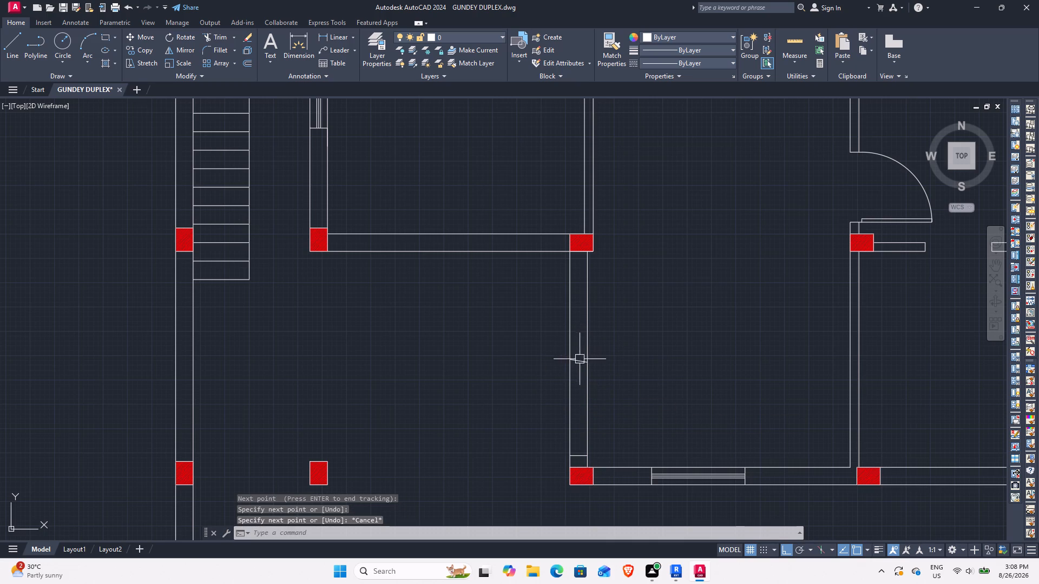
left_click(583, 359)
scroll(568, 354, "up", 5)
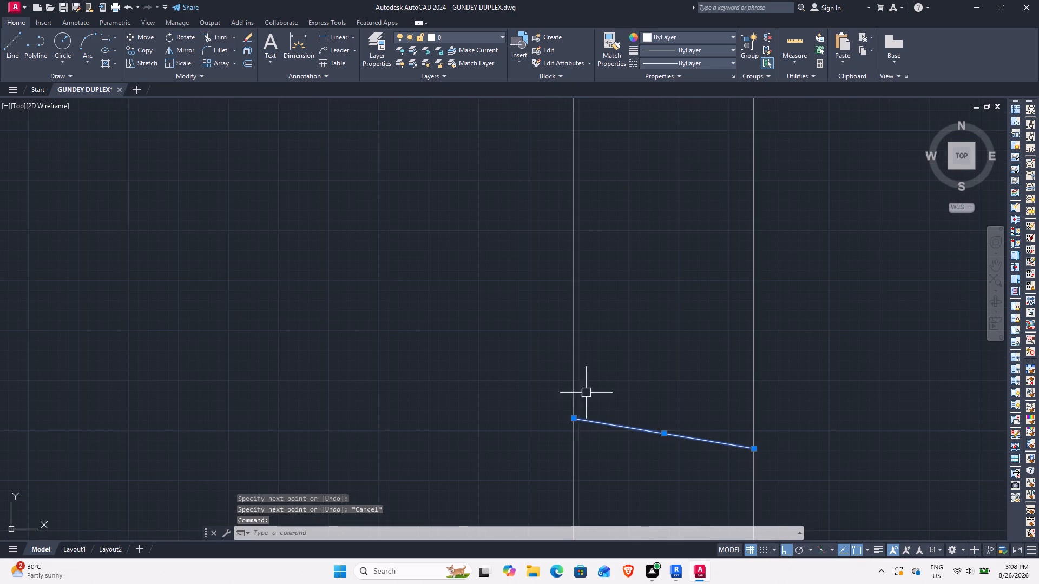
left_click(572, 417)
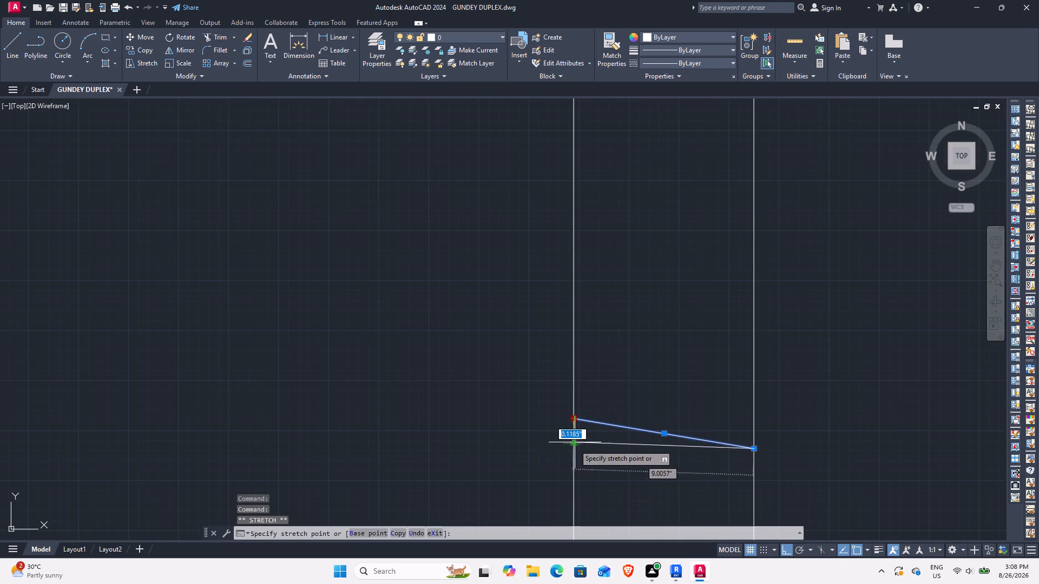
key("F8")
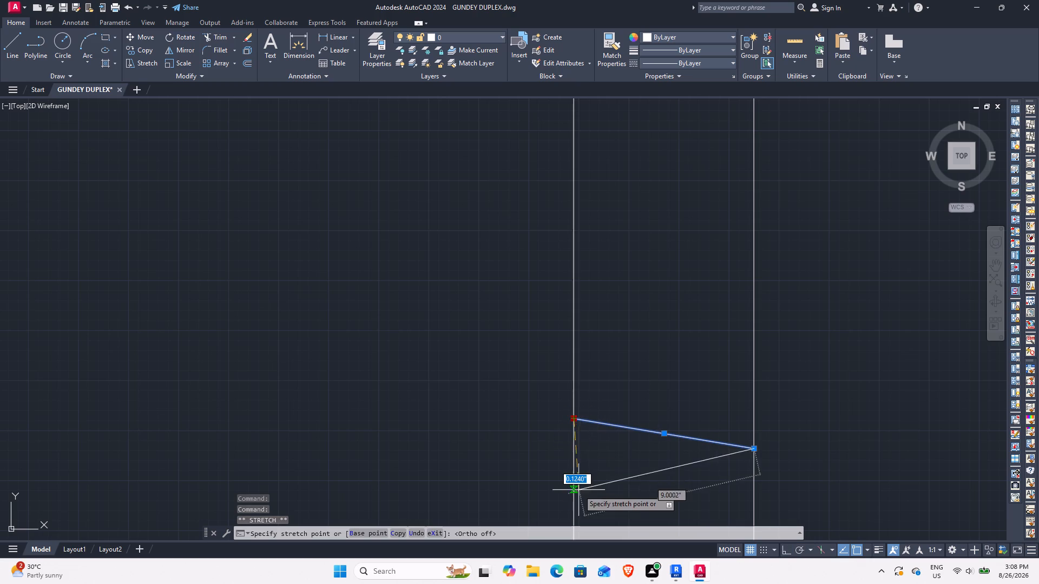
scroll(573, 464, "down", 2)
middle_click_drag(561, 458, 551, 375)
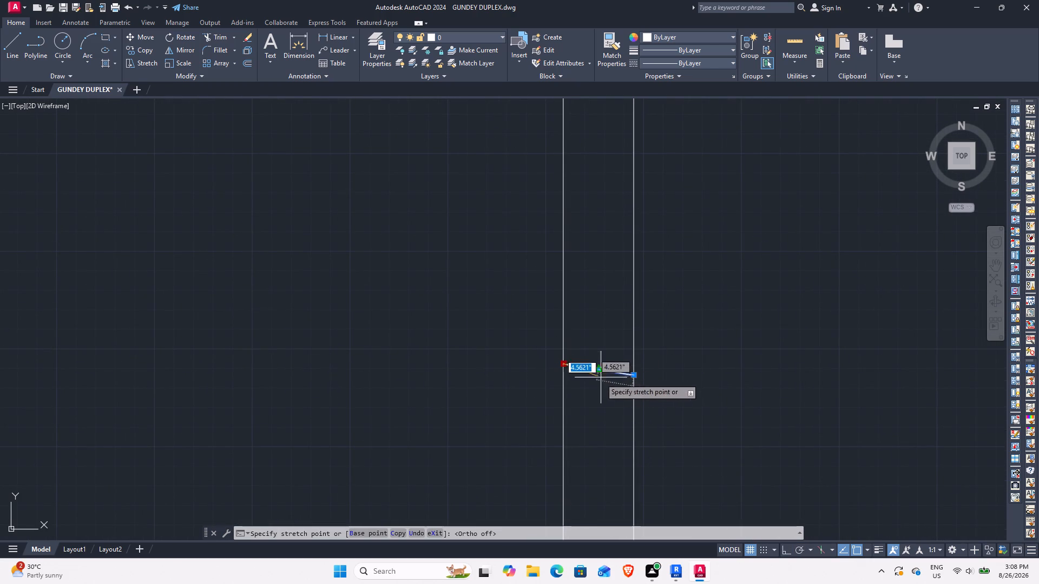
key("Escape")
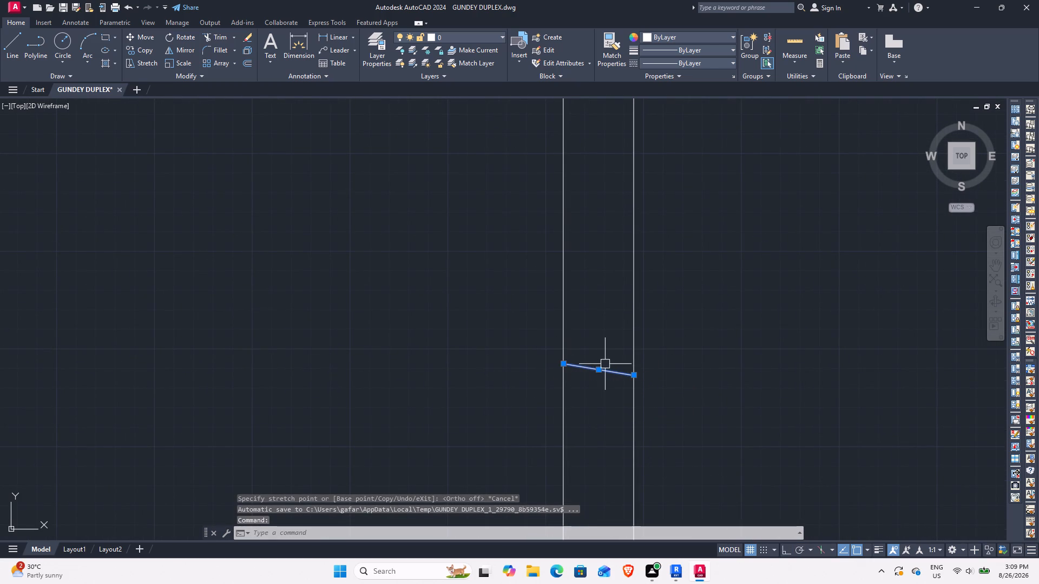
Turn Ortho on and erase the slanted second jamb line across the new 9" wall.
right_click(610, 374)
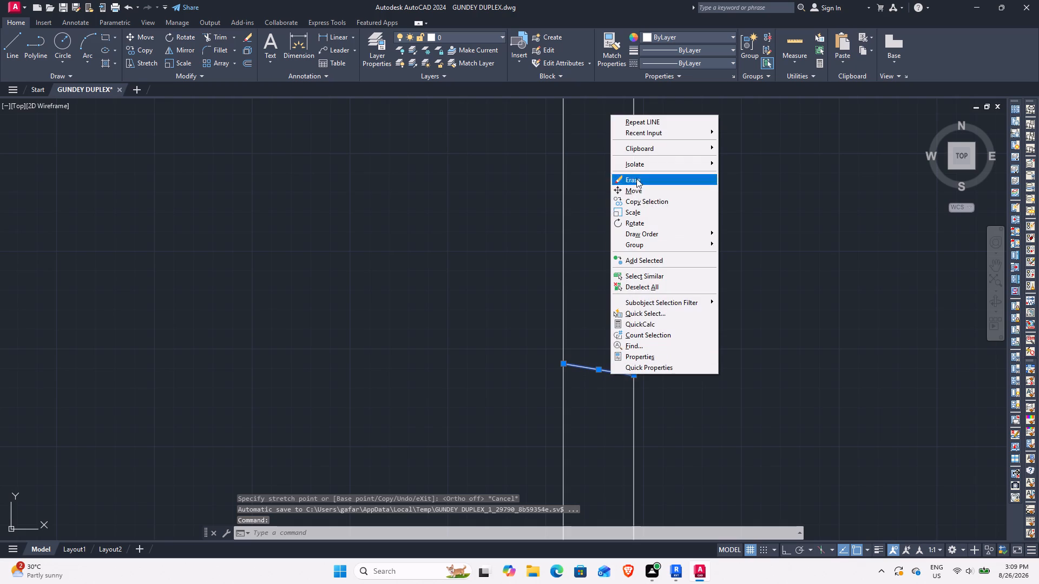
left_click(713, 413)
left_click(669, 400)
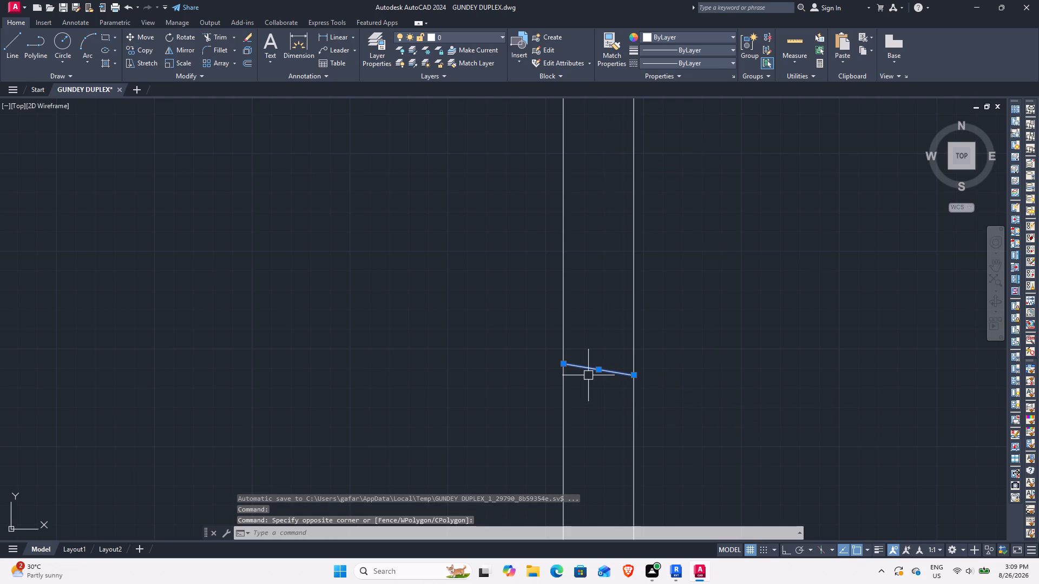
key("F8")
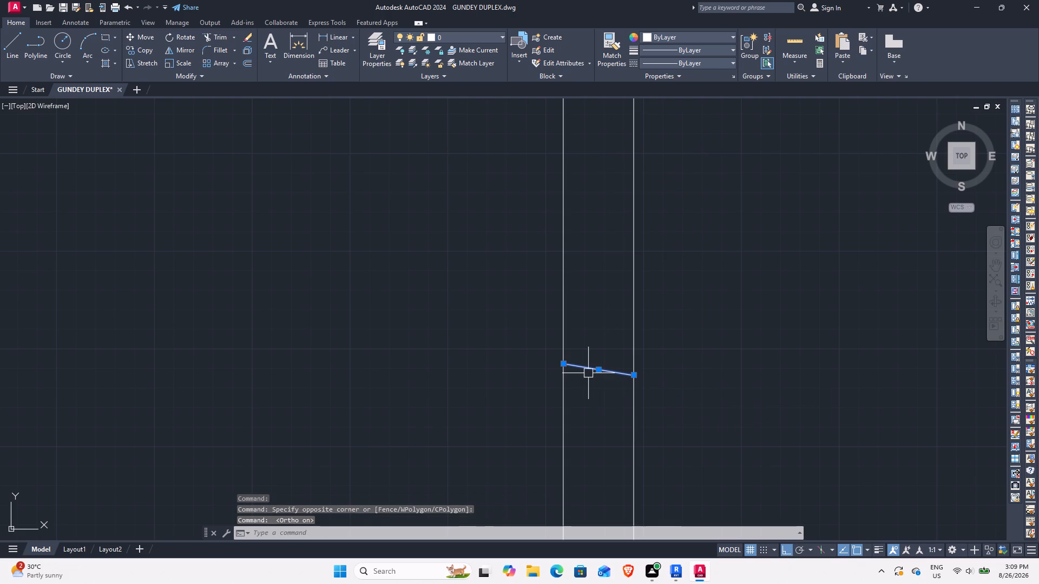
left_click(565, 364)
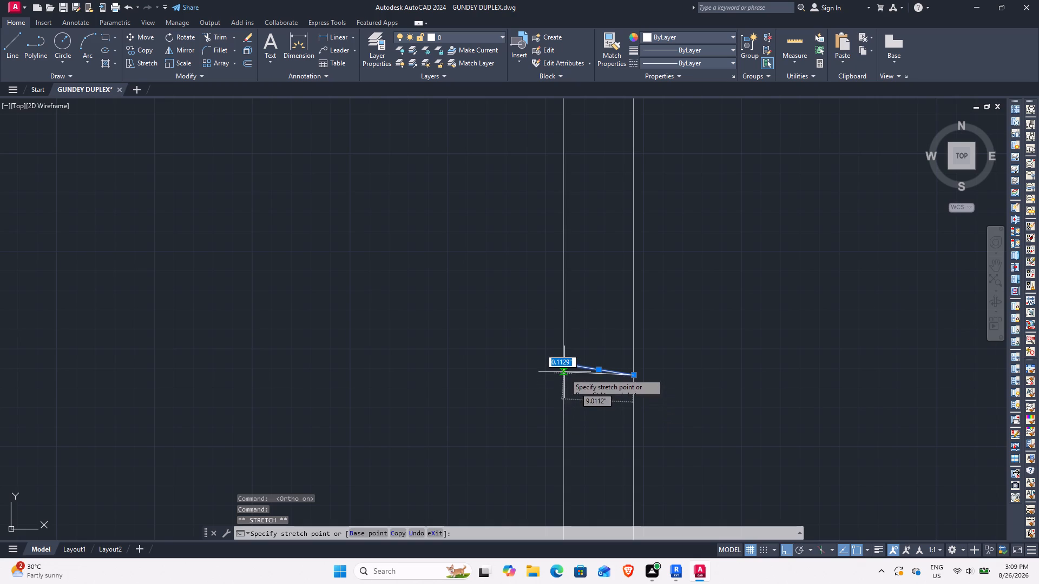
scroll(560, 384, "up", 3)
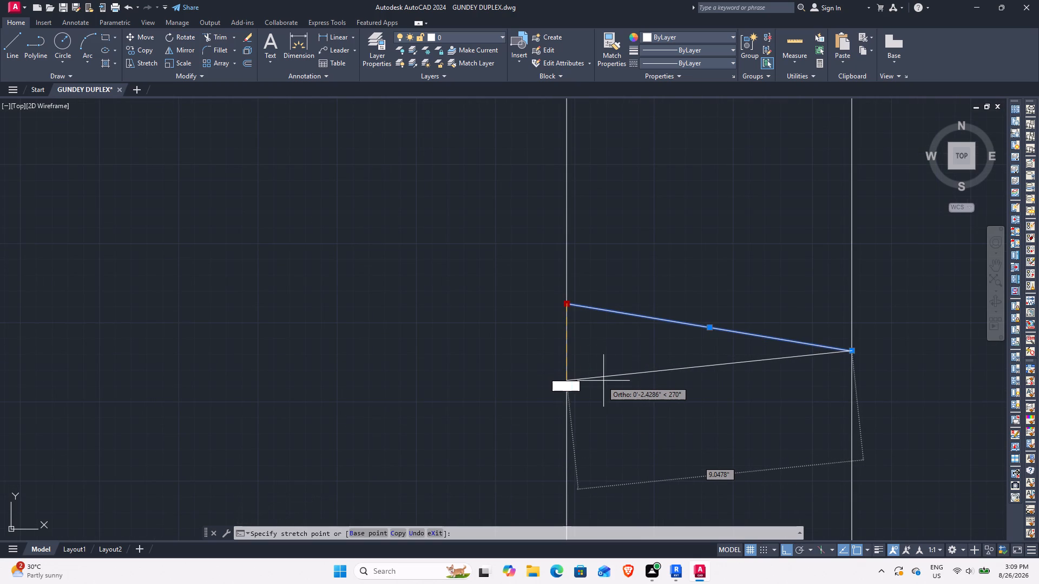
key("Delete")
key("Delete")
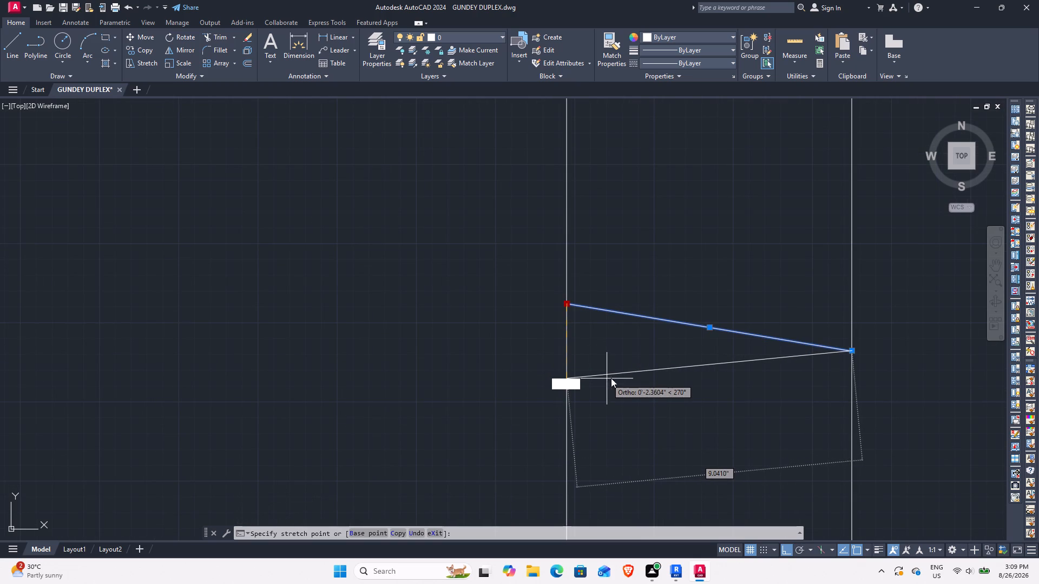
left_click(685, 390)
left_click(728, 400)
key("Delete")
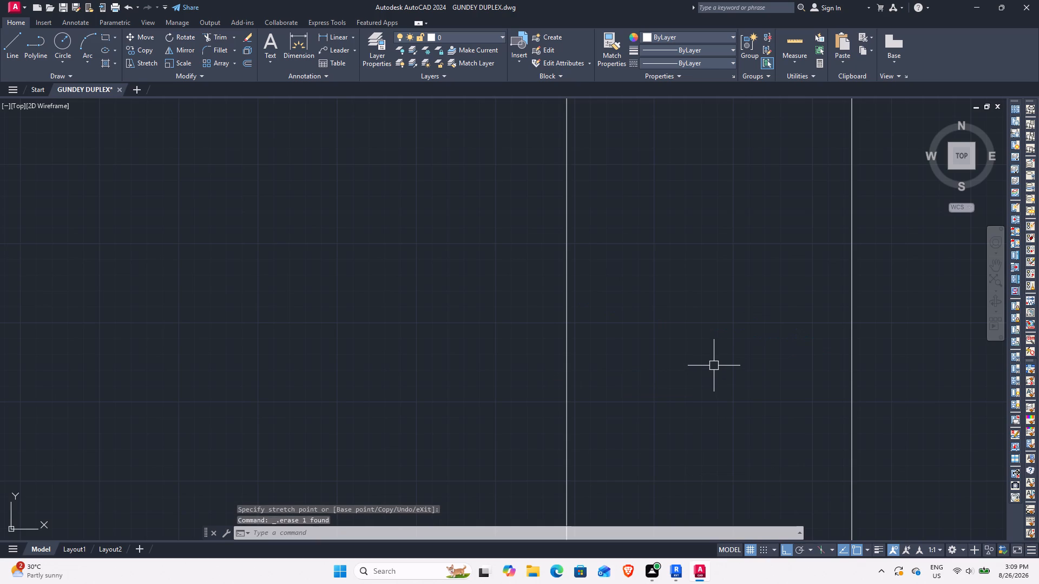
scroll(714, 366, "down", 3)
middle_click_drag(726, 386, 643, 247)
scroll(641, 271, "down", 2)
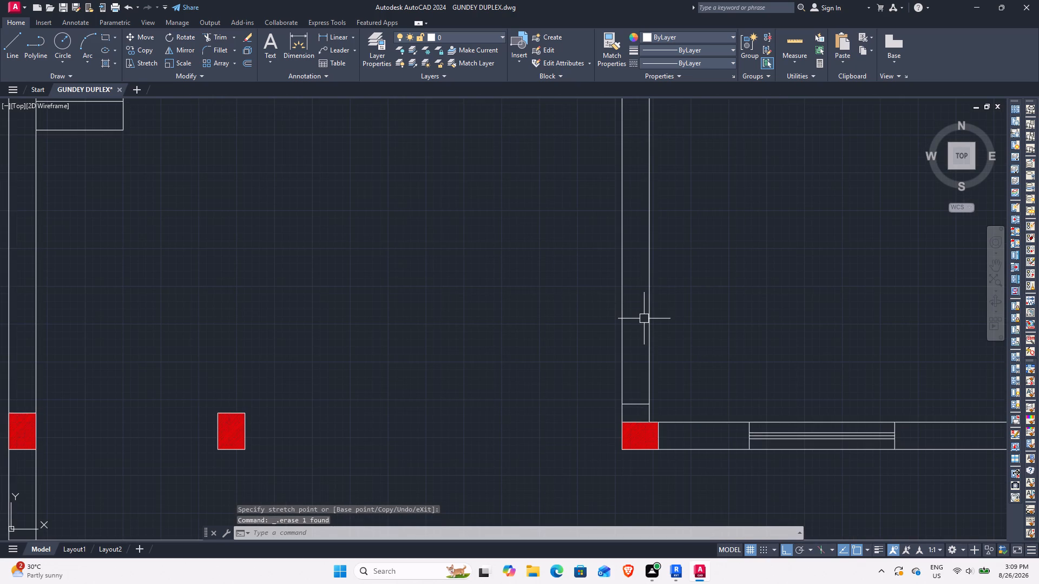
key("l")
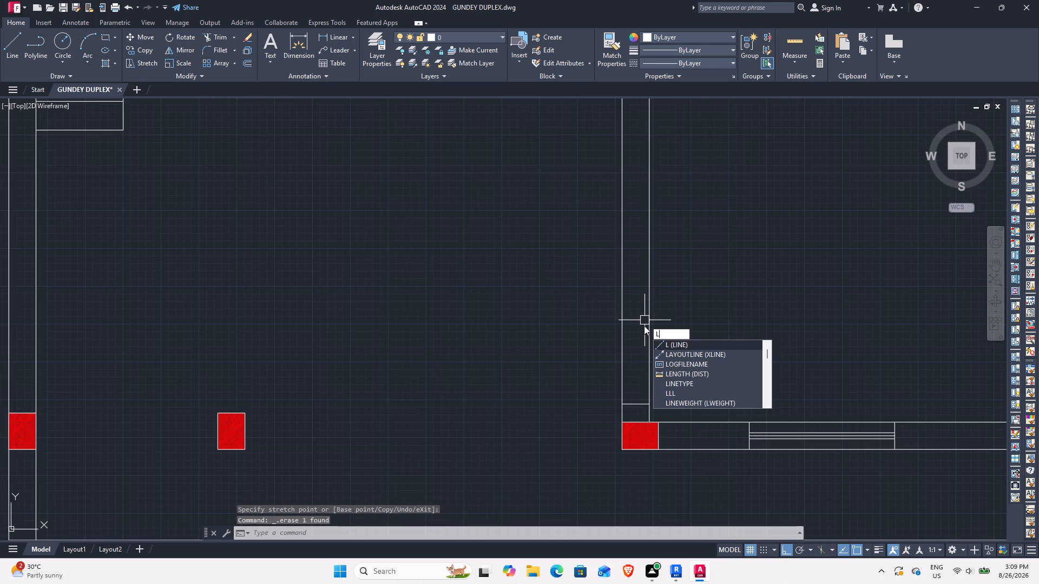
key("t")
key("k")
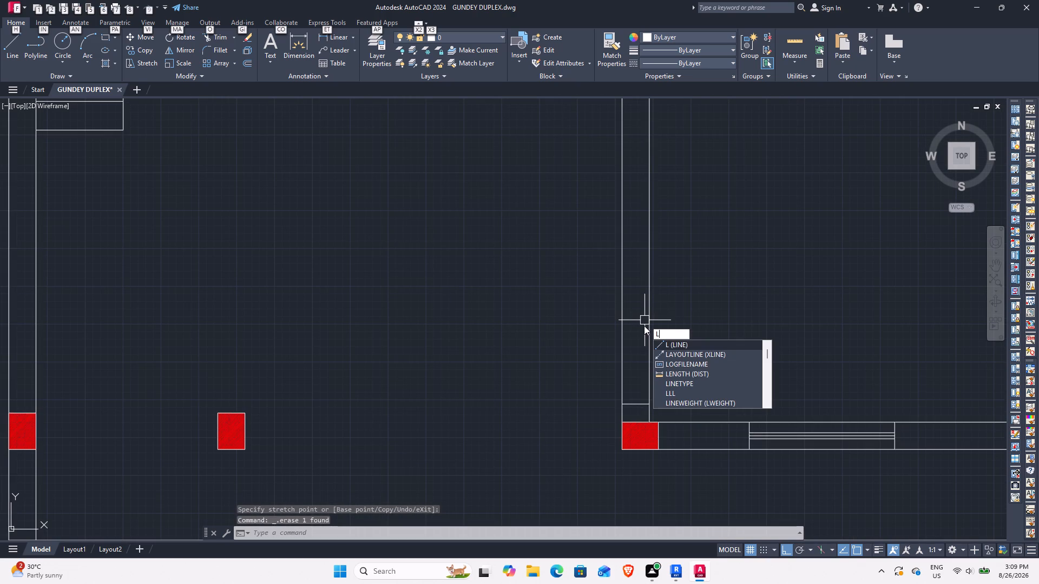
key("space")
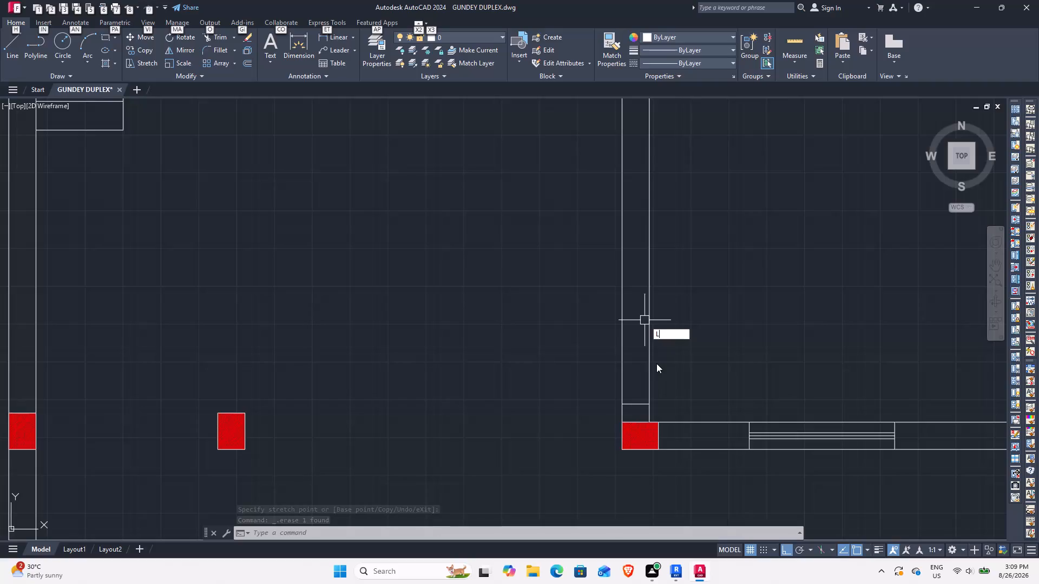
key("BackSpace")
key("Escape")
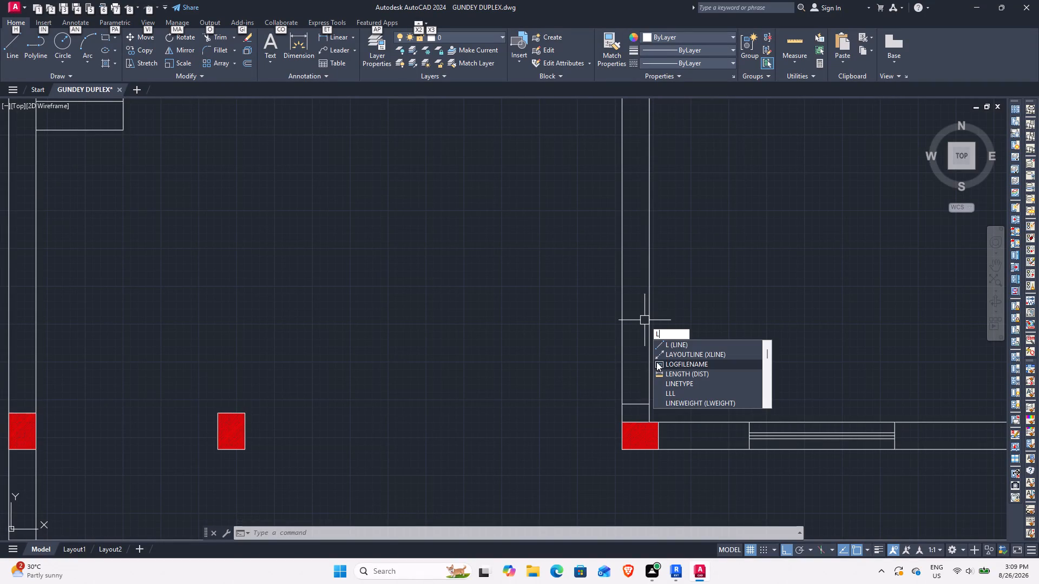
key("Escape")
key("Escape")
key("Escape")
Draw a horizontal jamb line across the 9" wall, starting on its east face 4' north of the first jamb line.
type("l")
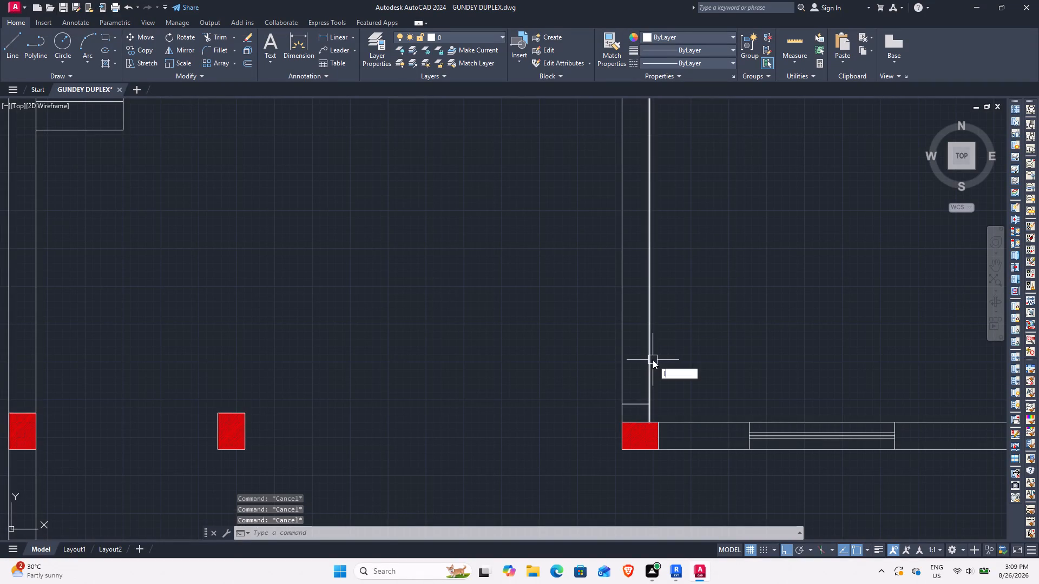
key("space")
type("tj")
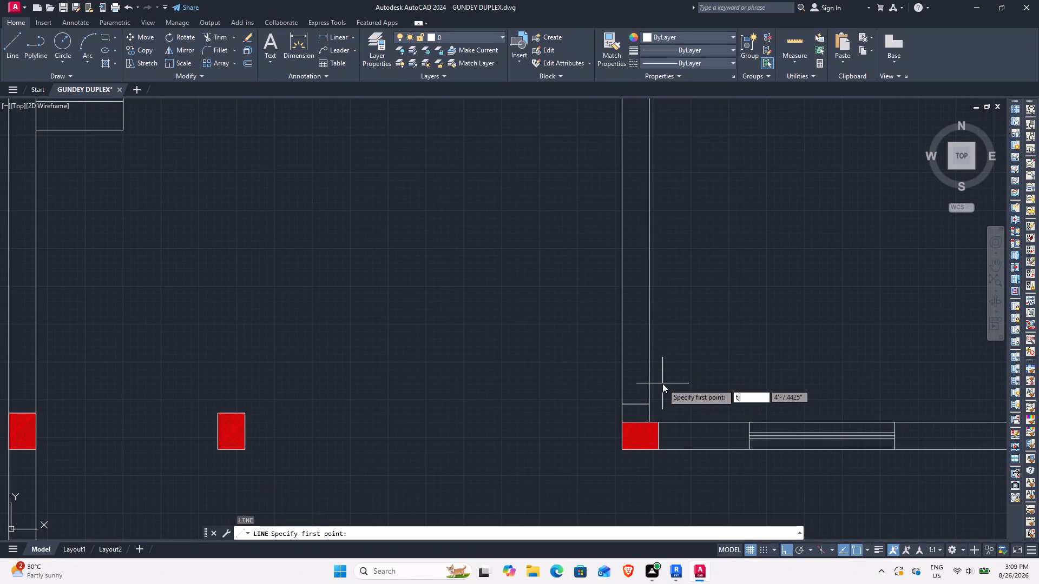
key("BackSpace")
type("k")
key("space")
left_click(655, 404)
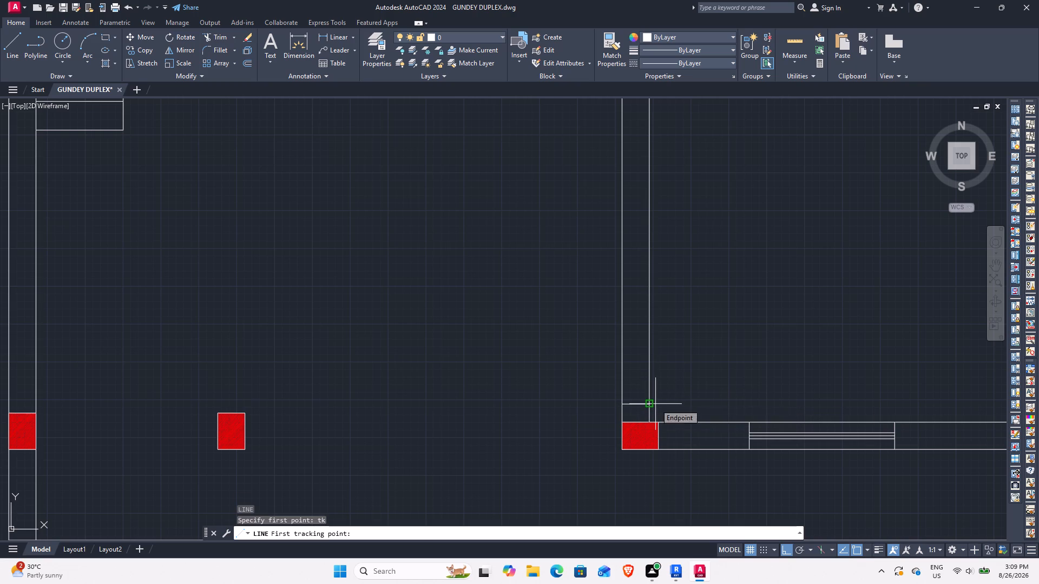
type("4'")
key("Return")
key("space")
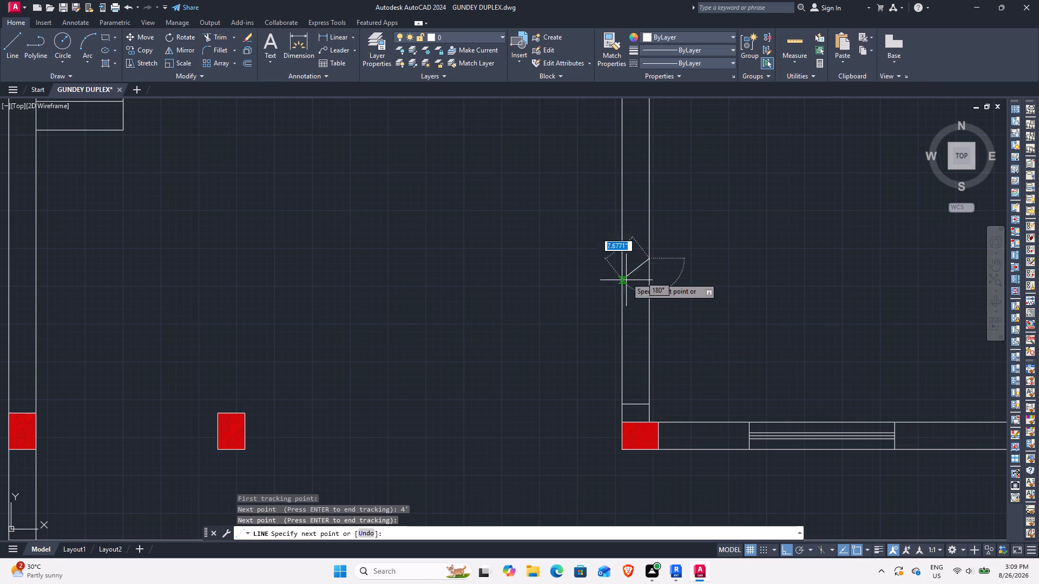
left_click(622, 261)
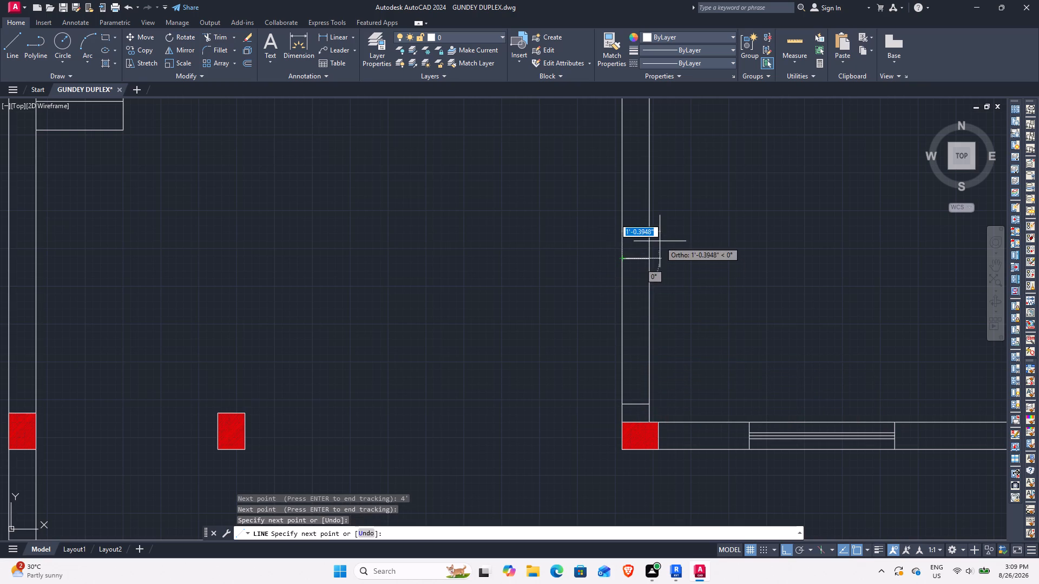
key("Escape")
Offset the doorway's north jamb line 6" northward within the 9" wall.
middle_click_drag(655, 236, 532, 410)
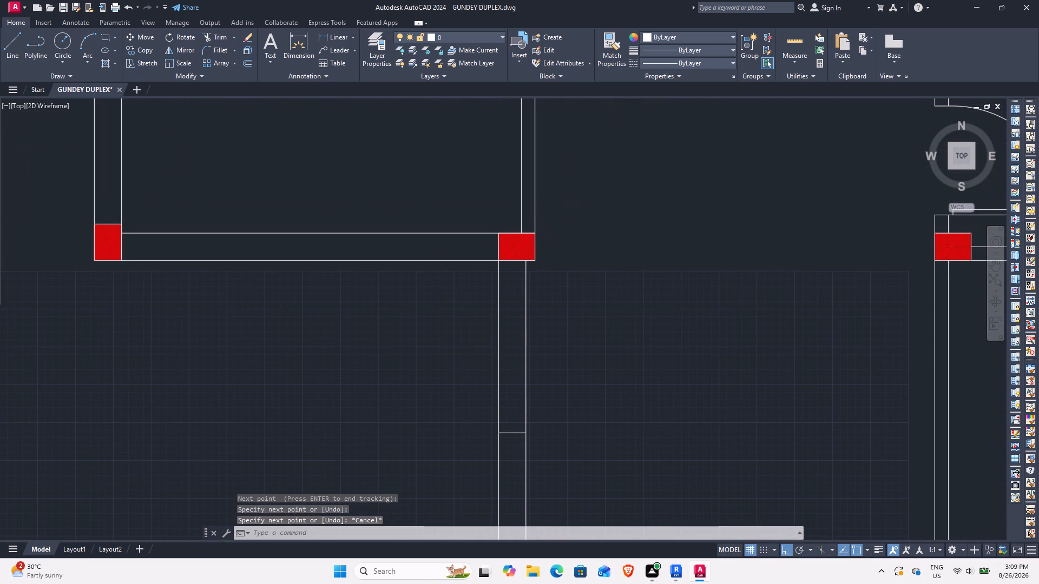
middle_click_drag(549, 404, 545, 259)
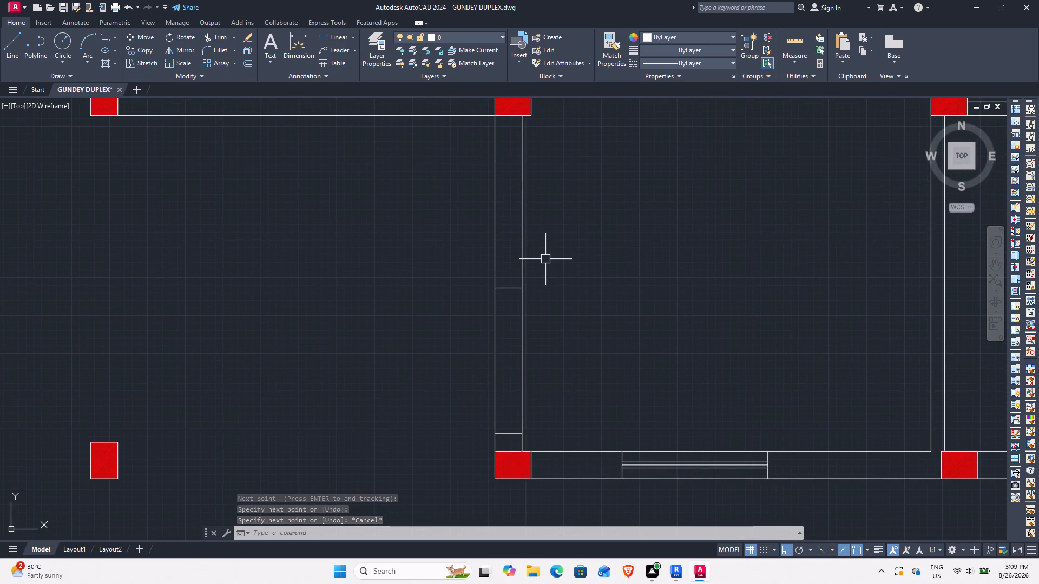
key("o")
key("space")
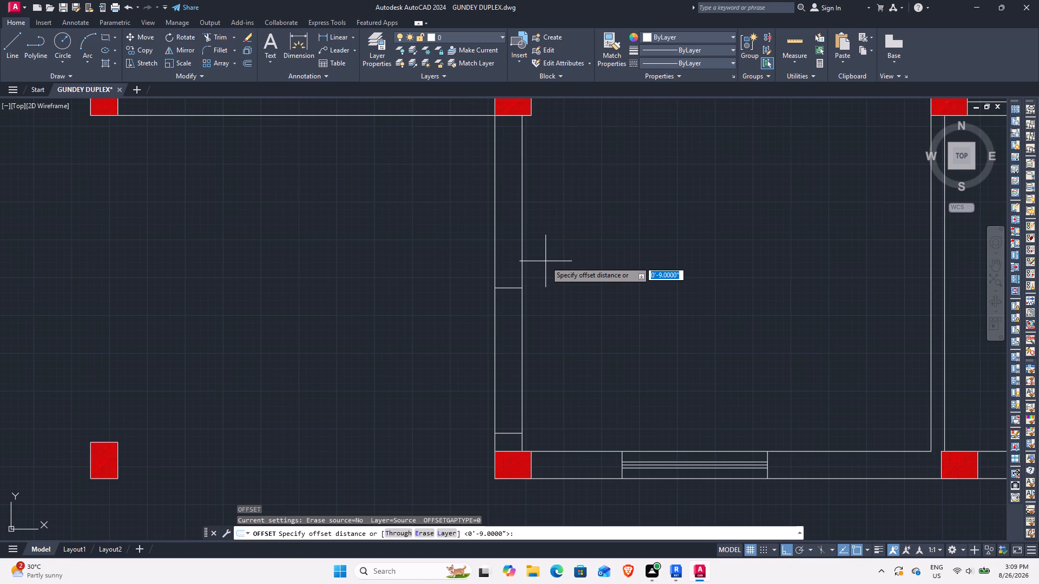
key("6")
key("Return")
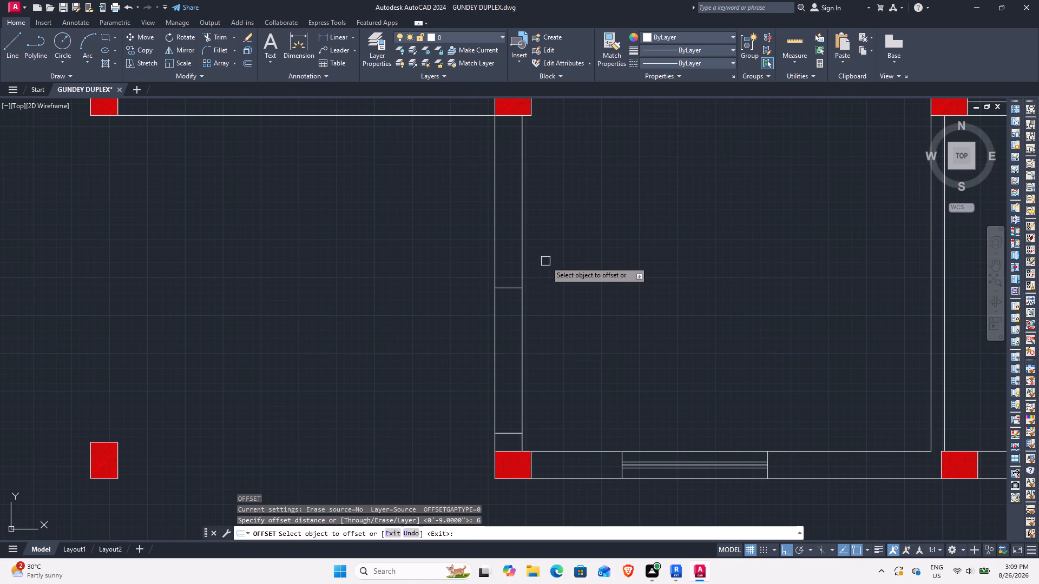
left_click(504, 290)
left_click(514, 221)
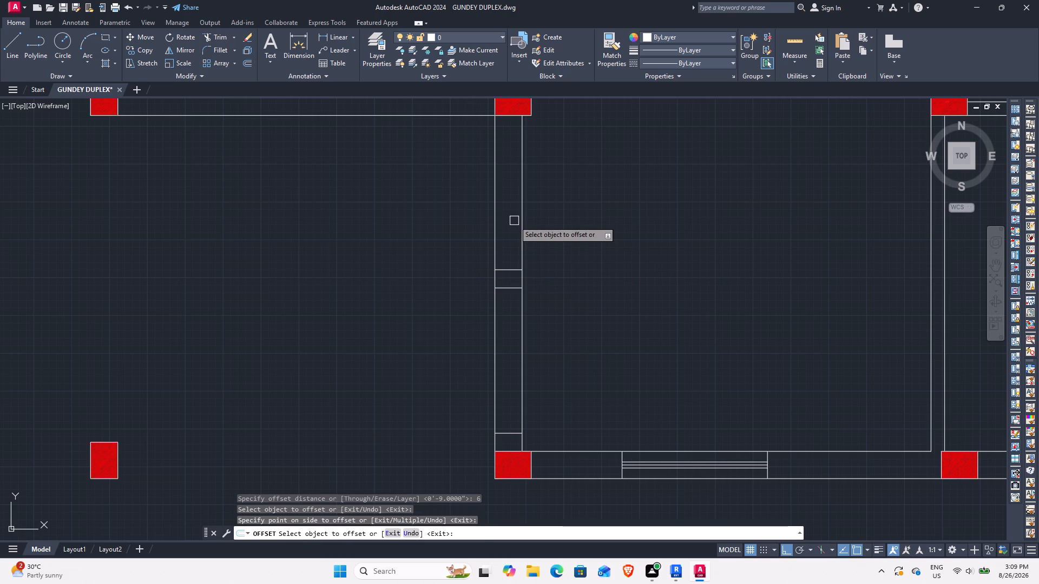
key("space")
Offset the uppermost line across the 9" wall 3' northward to mark the far side of a window opening.
key("space")
type("3'")
key("Return")
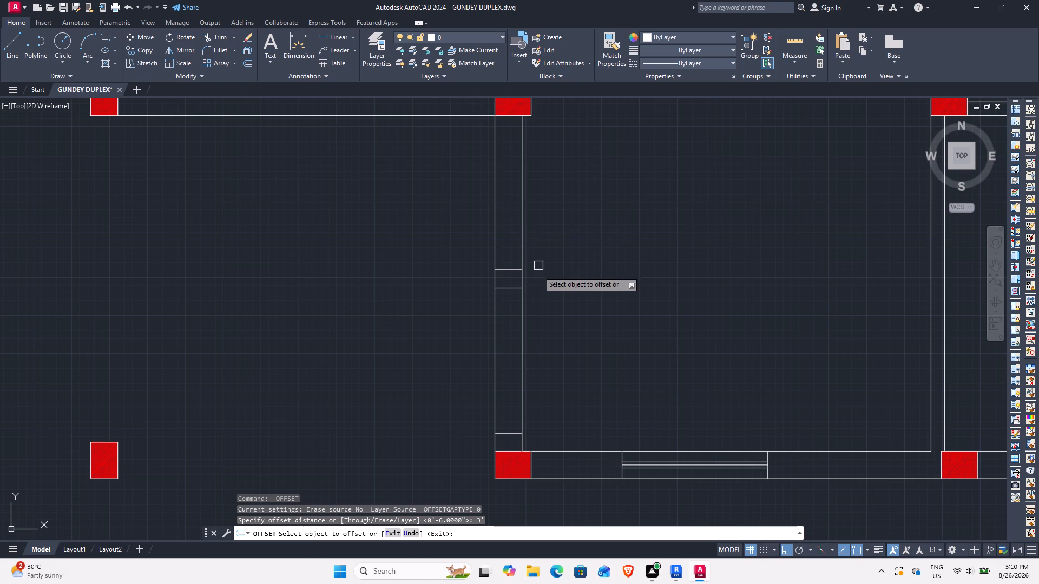
left_click(510, 271)
left_click(516, 202)
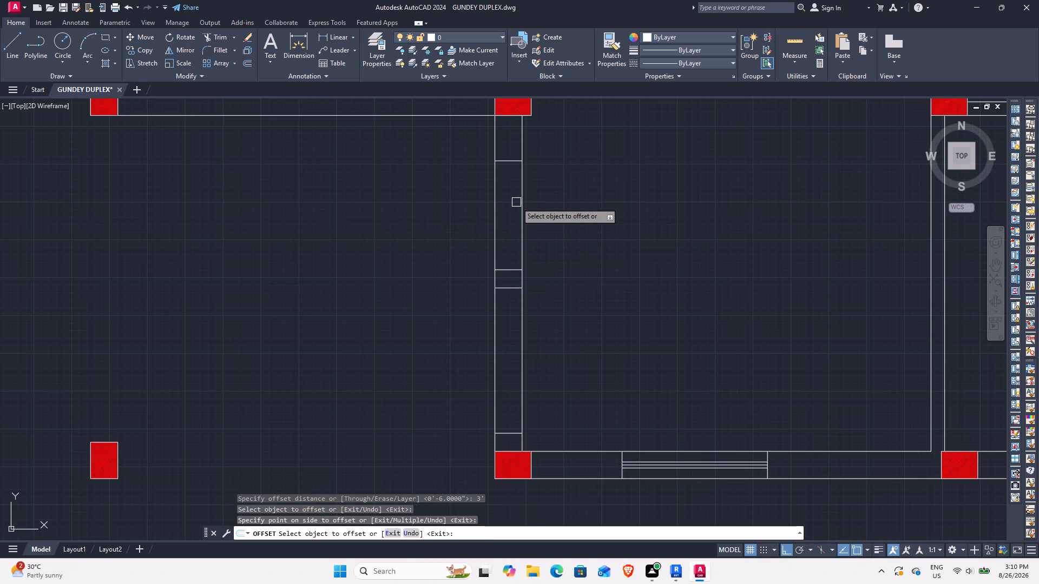
key("Escape")
Draw a vertical window line along the wall's centre, joining the midpoints of the two lines 3' apart.
scroll(516, 202, "down", 4)
middle_click_drag(564, 218, 559, 224)
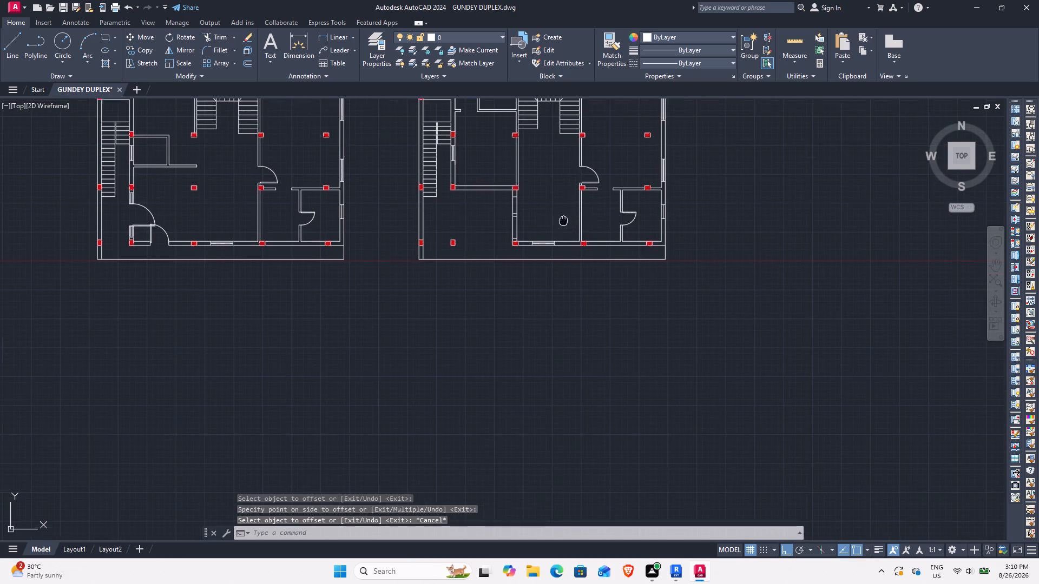
middle_click_drag(559, 224, 519, 270)
scroll(477, 254, "up", 4)
middle_click_drag(450, 273, 450, 294)
type("l")
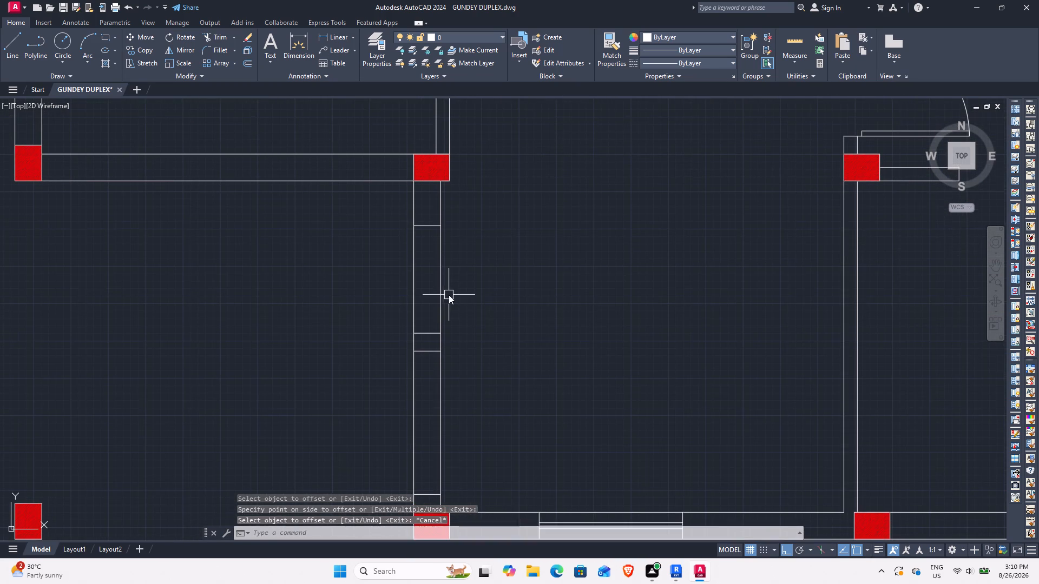
key("space")
left_click(427, 330)
left_click(426, 223)
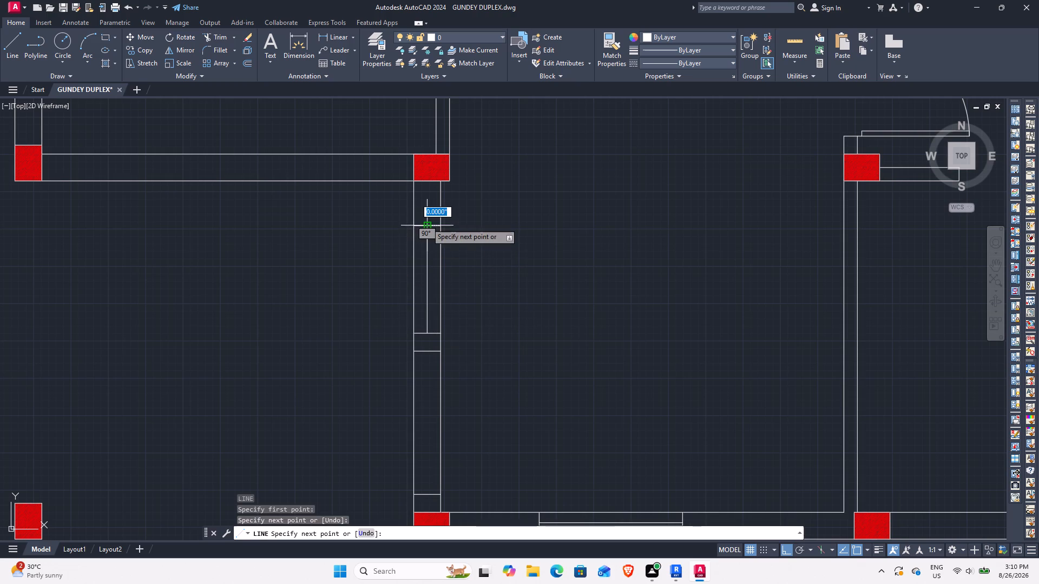
key("Escape")
Trim both wall faces between the two jamb lines 4' apart to open the doorway above the bottom column.
middle_click_drag(475, 349, 496, 277)
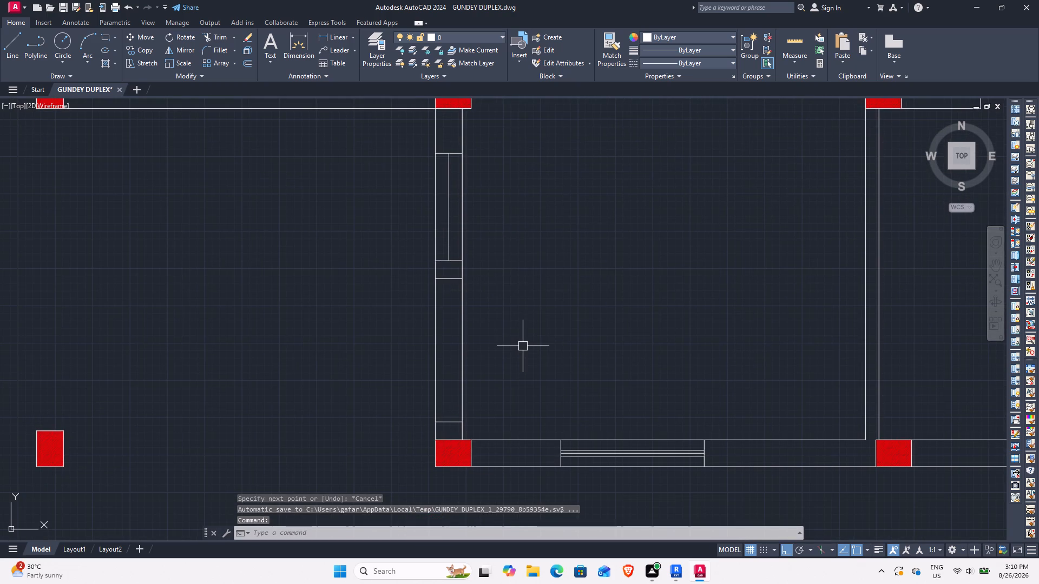
type("tr")
key("space")
left_click_drag(516, 353, 511, 353)
left_click(409, 349)
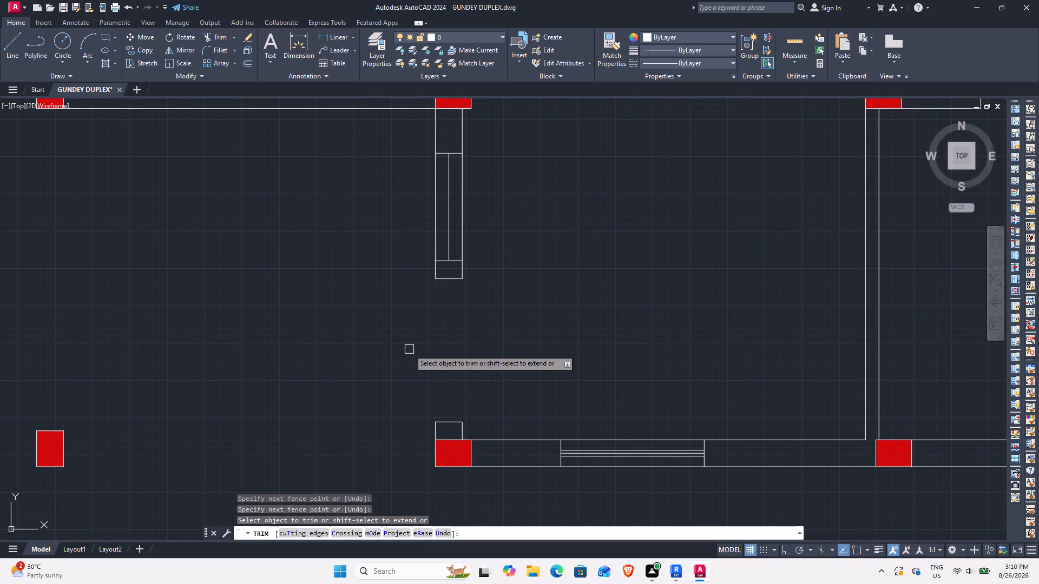
key("Escape")
Mirror the swing door on the hall's east side about a vertical line through the hall, keeping the original.
scroll(409, 349, "down", 4)
middle_click_drag(410, 341, 451, 363)
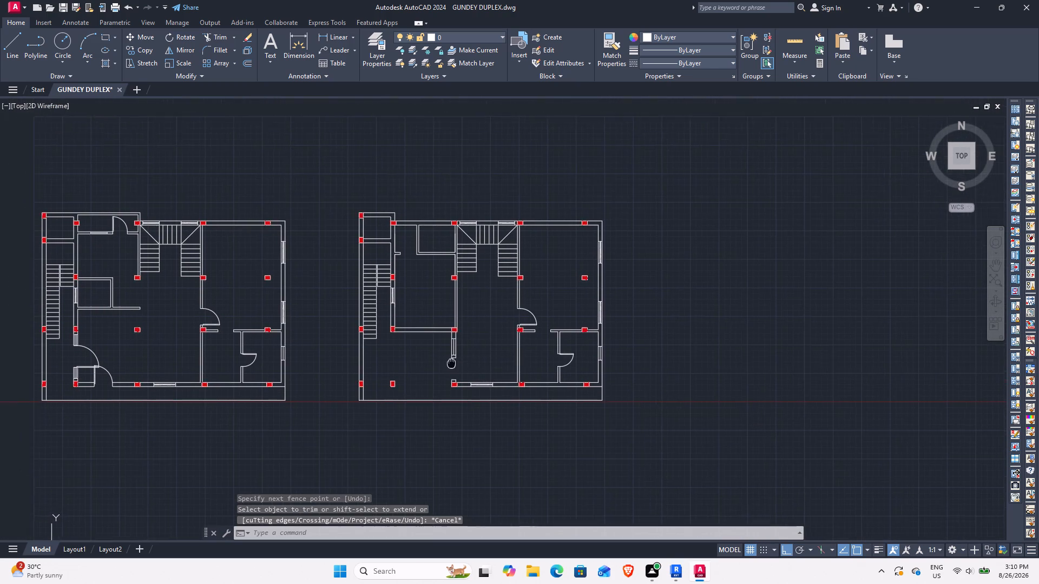
middle_click_drag(451, 363, 455, 374)
scroll(530, 336, "up", 1)
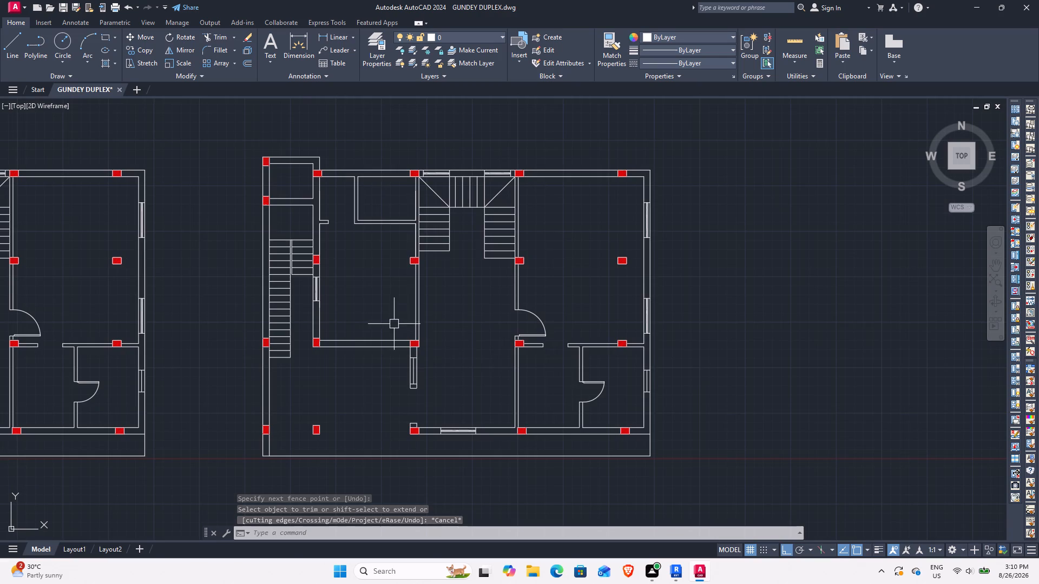
scroll(403, 319, "up", 3)
scroll(425, 337, "down", 1)
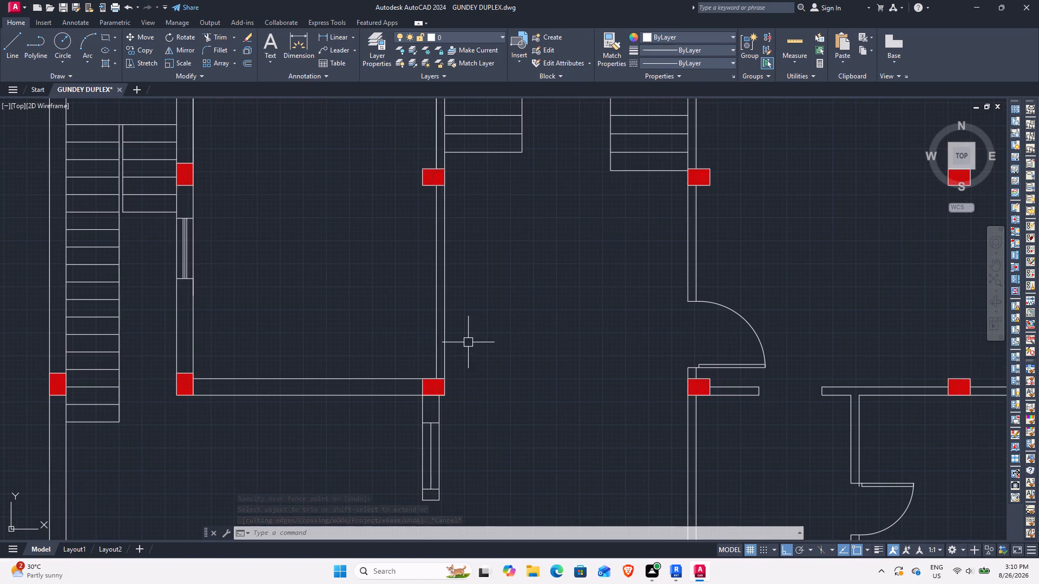
left_click(748, 367)
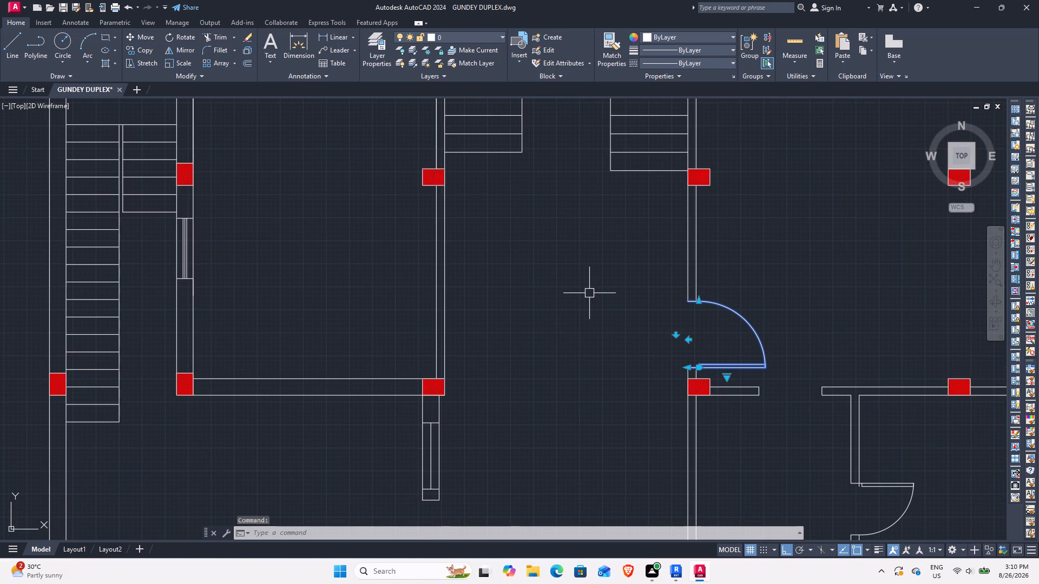
type("mi")
key("space")
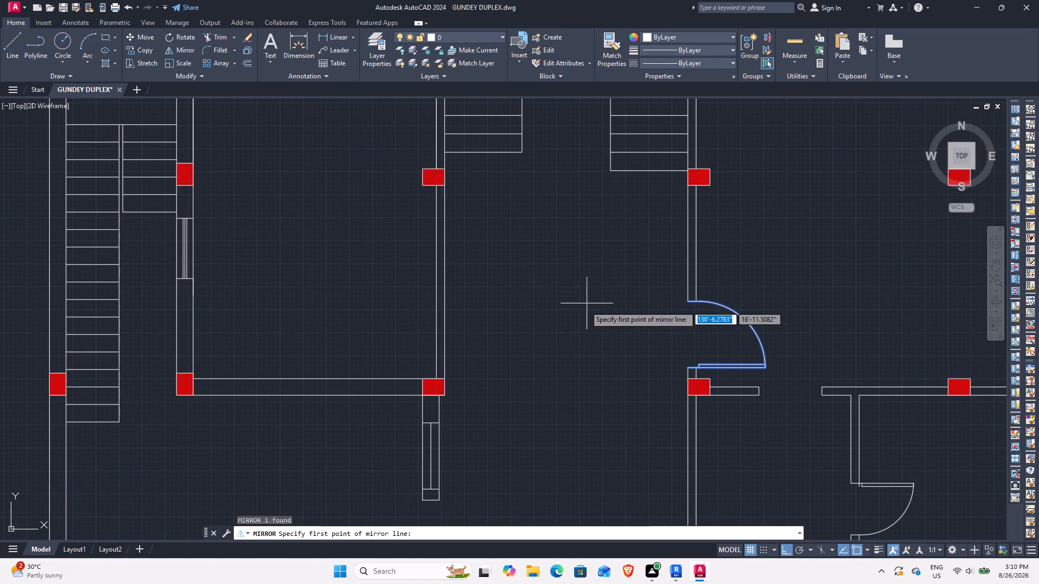
left_click(576, 318)
left_click(578, 407)
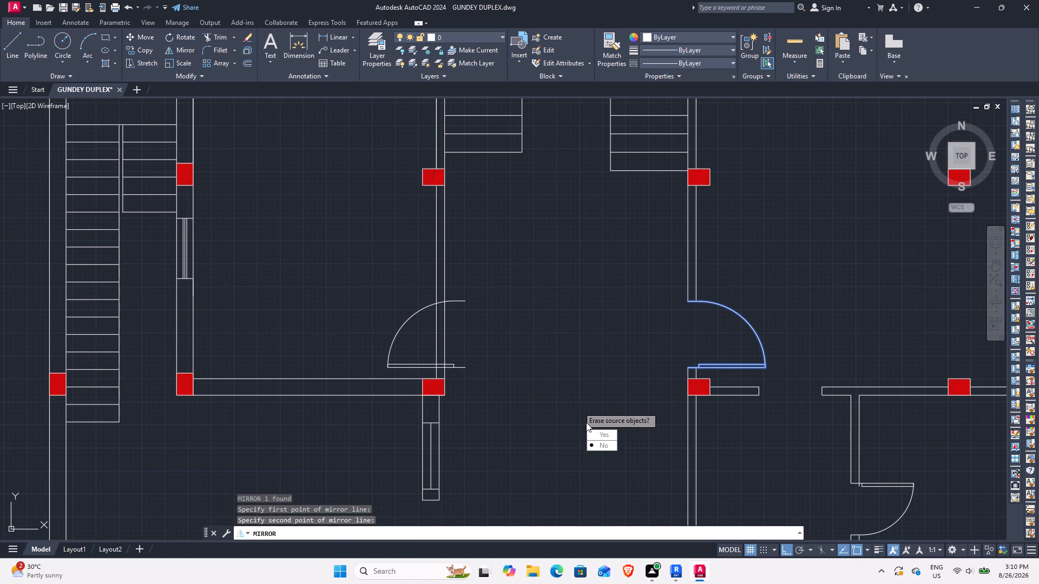
key("space")
Move the mirrored door about 11" west so its jamb end meets the hall-side face of the west wall.
scroll(437, 344, "up", 2)
left_click(482, 403)
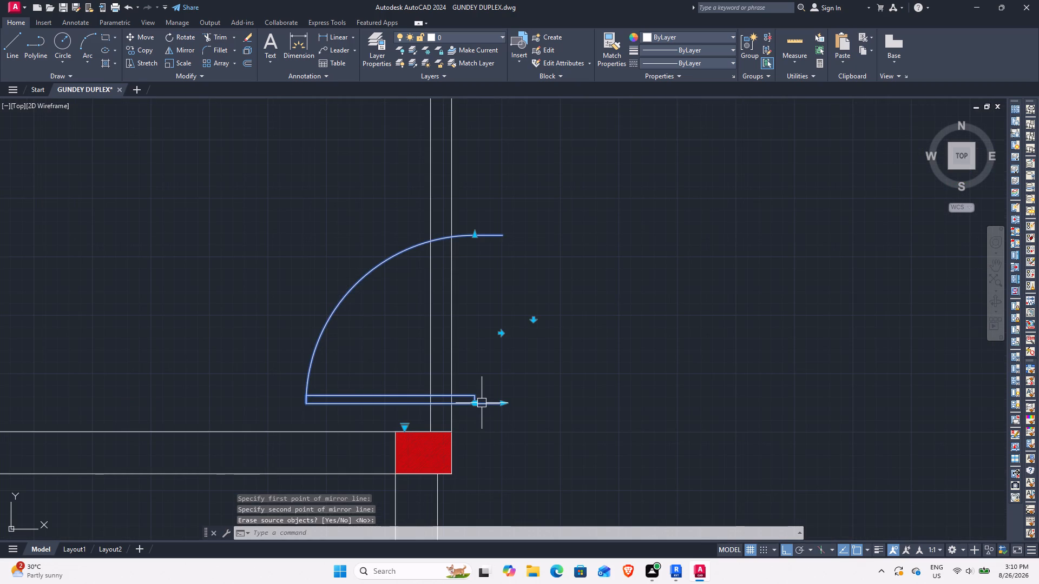
type("m")
key("space")
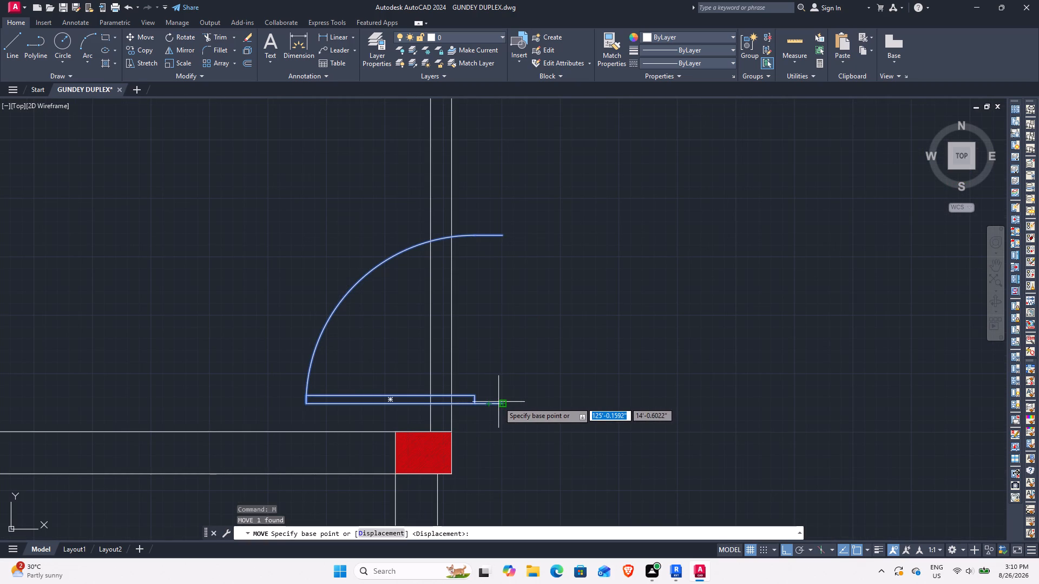
left_click(502, 405)
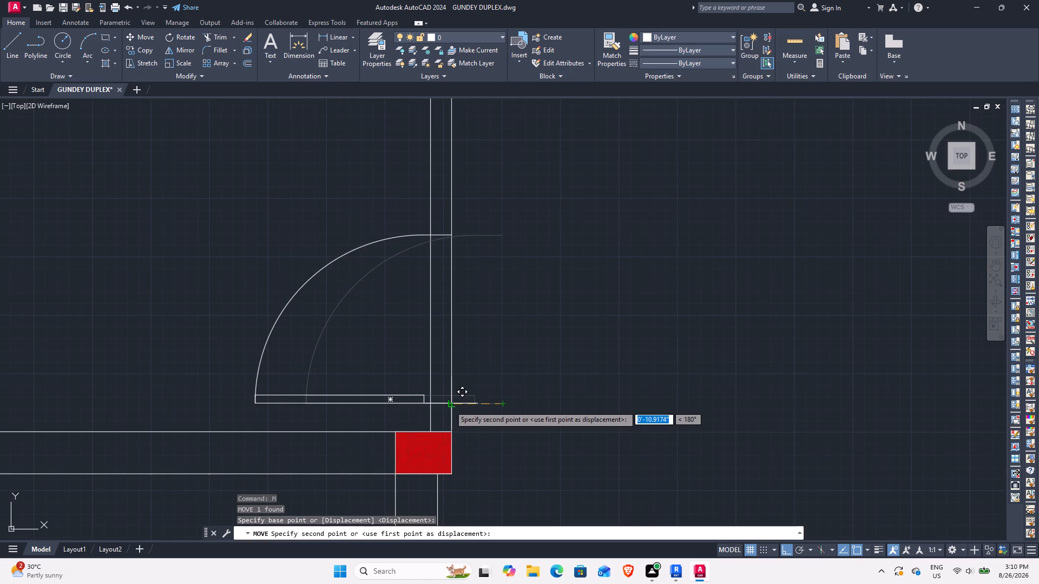
left_click(450, 406)
key("Escape")
Trim both wall faces across the mirrored door's opening on the hall's west side.
type("tr")
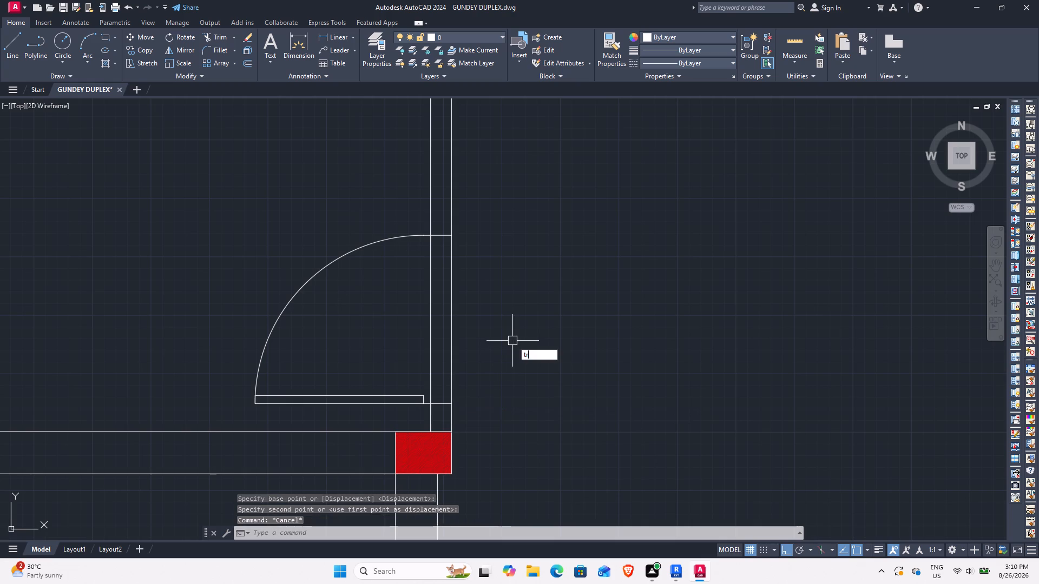
key("space")
left_click_drag(498, 341, 462, 341)
left_click_drag(391, 334, 399, 334)
left_click(521, 334)
scroll(521, 334, "down", 3)
key("Escape")
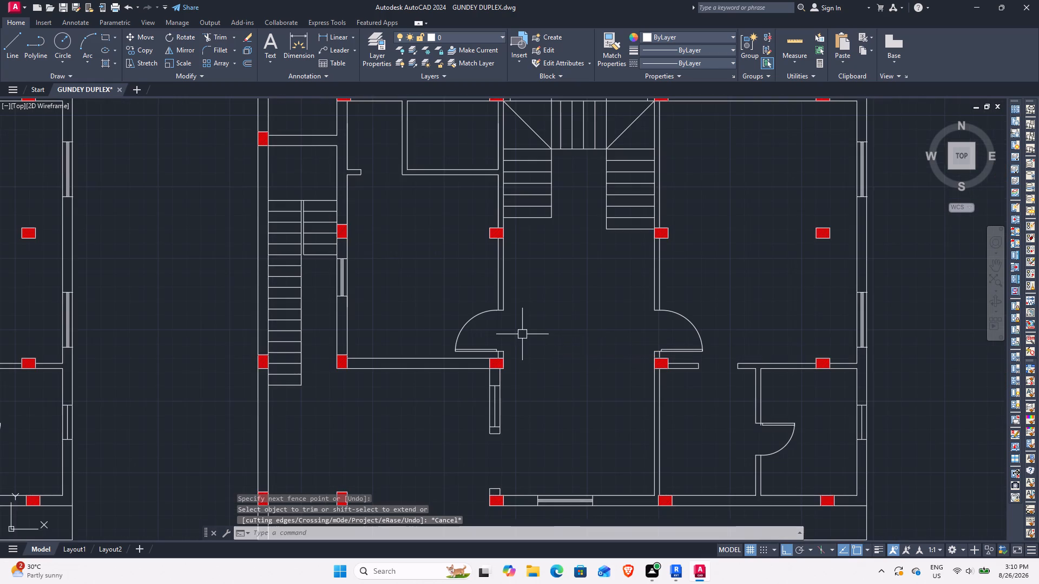
Stretch the three window lines beside the west staircase about 10.7" southward.
middle_click_drag(581, 327, 567, 355)
middle_click_drag(562, 330, 560, 325)
scroll(557, 323, "down", 2)
middle_click_drag(558, 351, 505, 330)
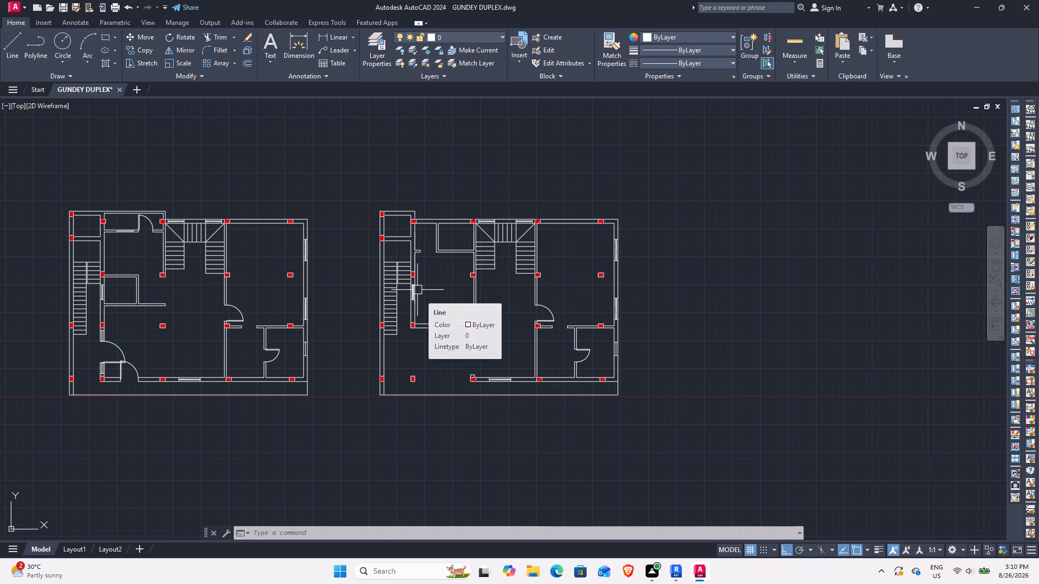
scroll(403, 296, "up", 2)
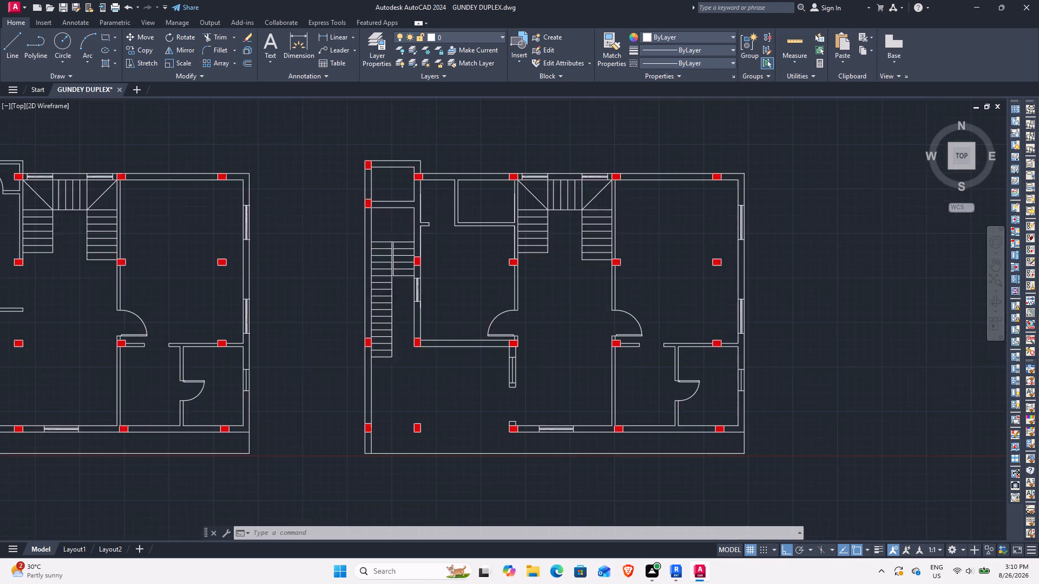
scroll(423, 289, "up", 1)
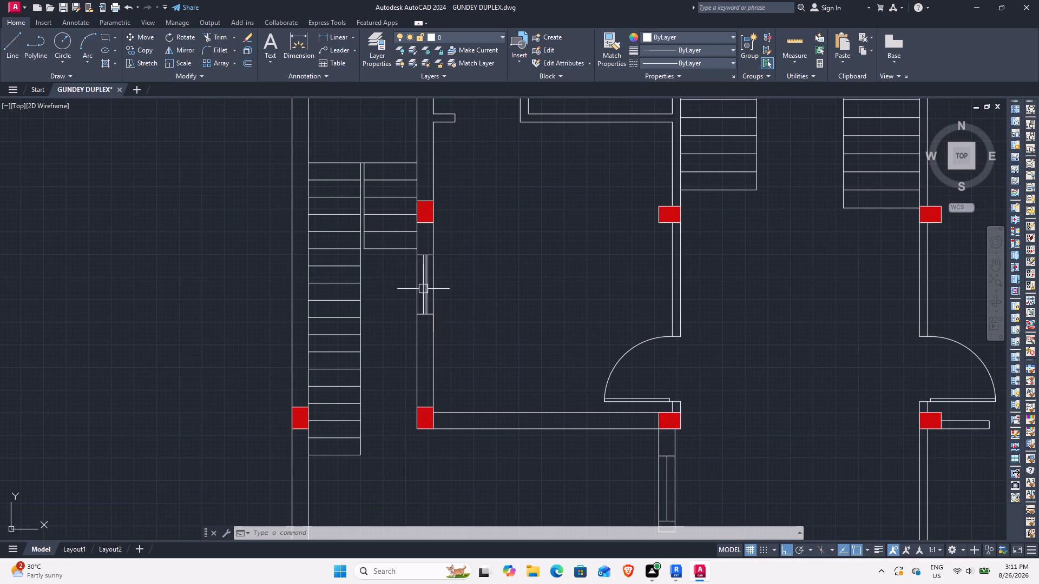
scroll(446, 260, "up", 3)
scroll(421, 339, "down", 2)
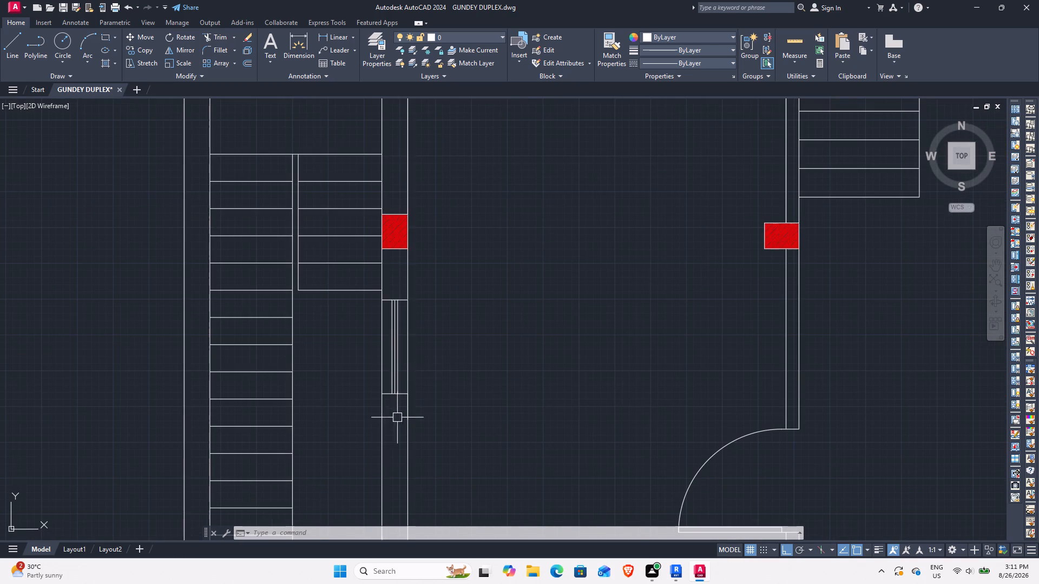
scroll(396, 408, "up", 3)
left_click(419, 370)
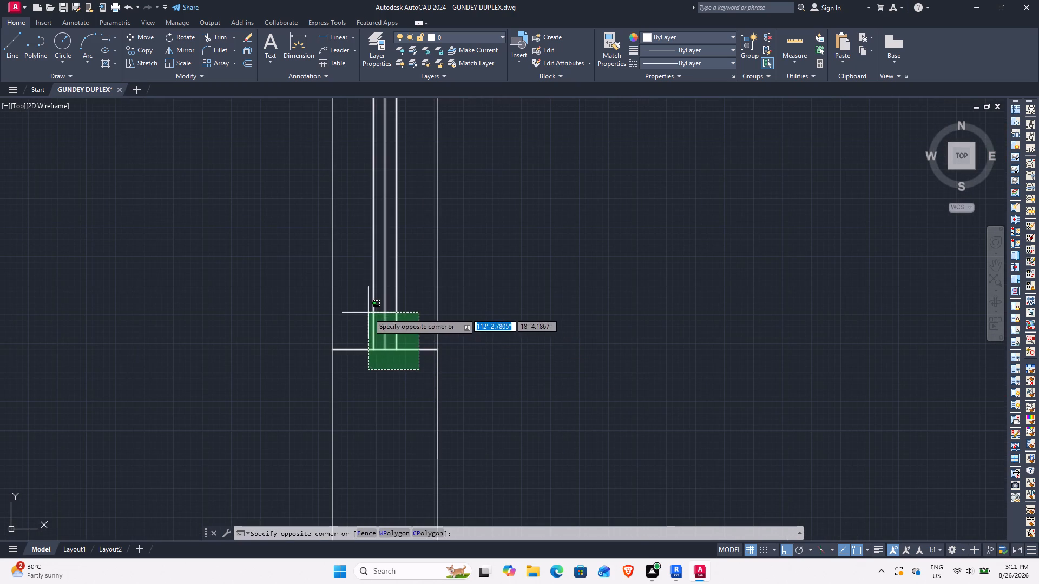
left_click(368, 313)
type("s")
key("space")
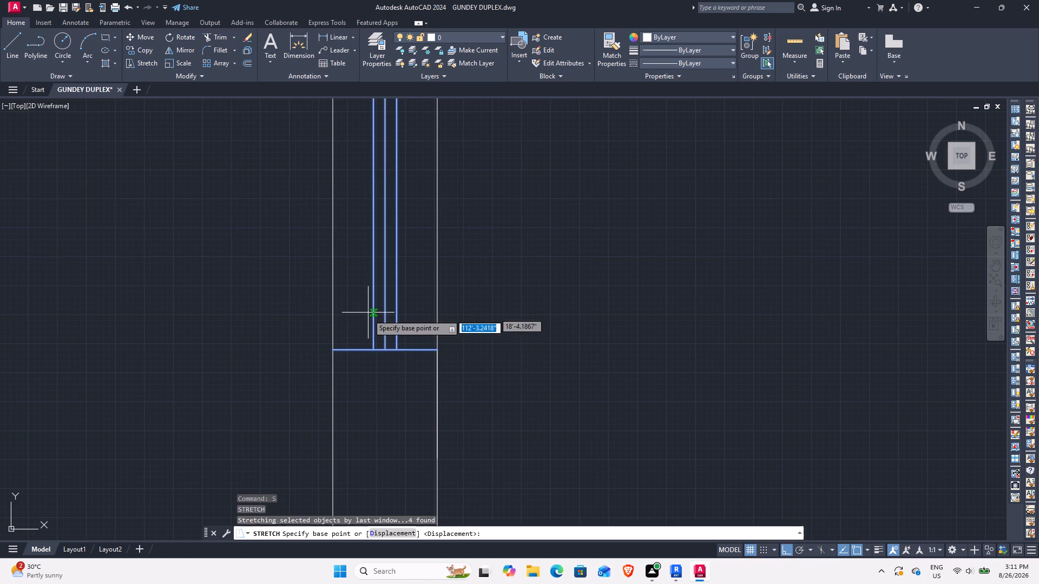
left_click(383, 351)
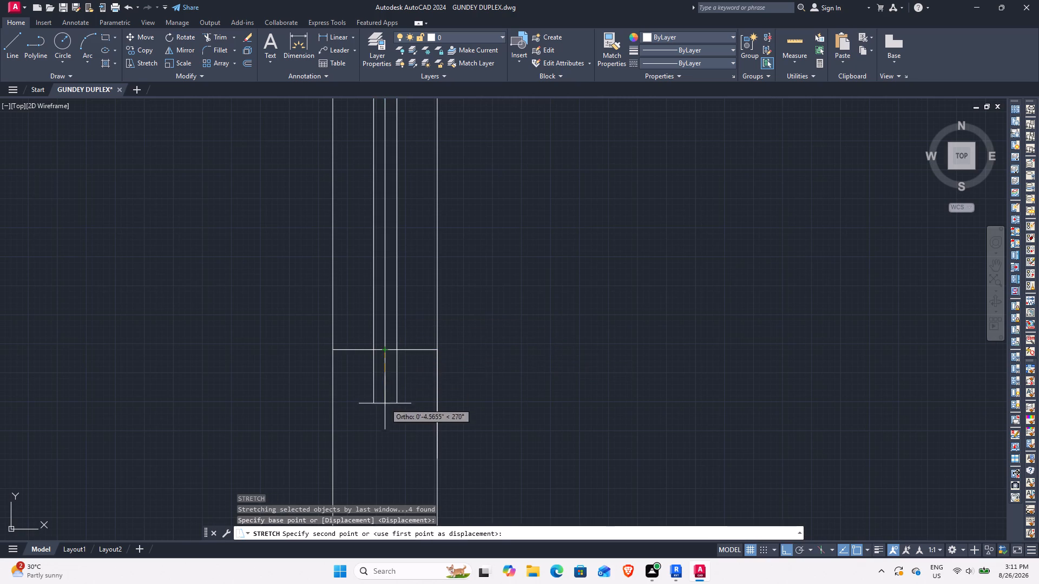
scroll(387, 412, "down", 3)
middle_click_drag(387, 413, 396, 353)
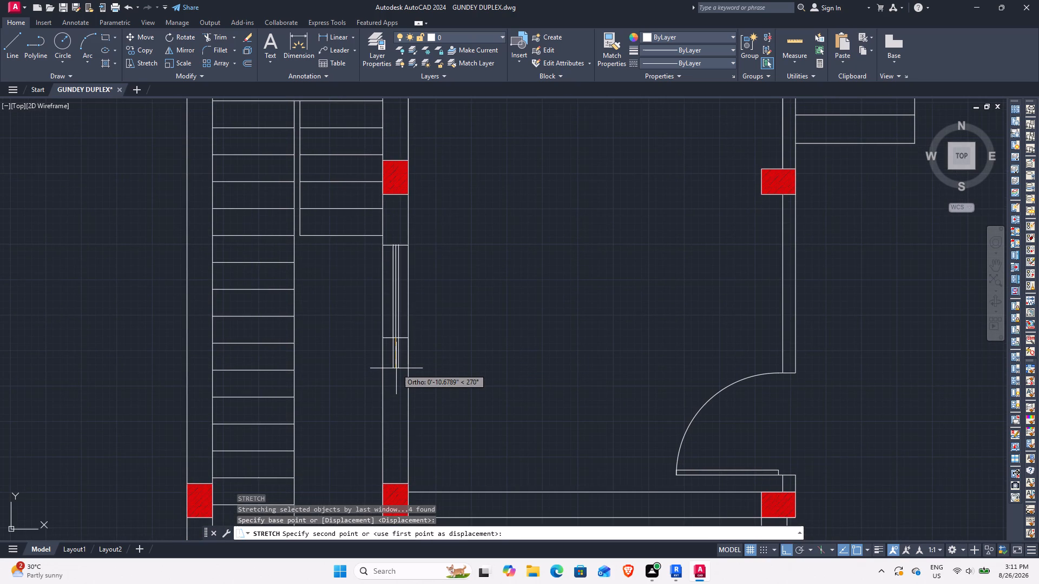
left_click(396, 368)
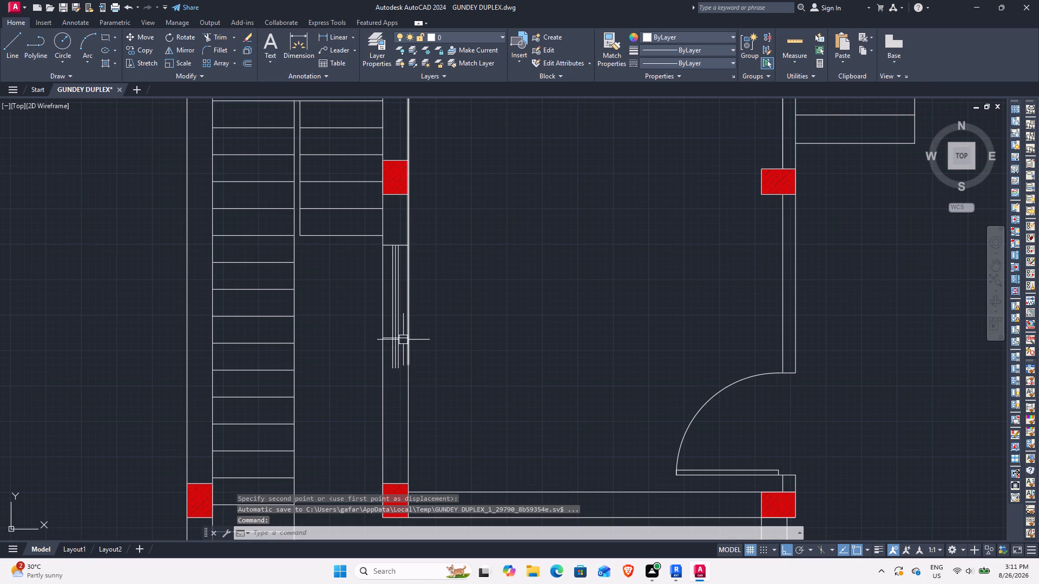
Move the same window's south jamb line down to the ends of the lengthened window lines.
left_click(404, 336)
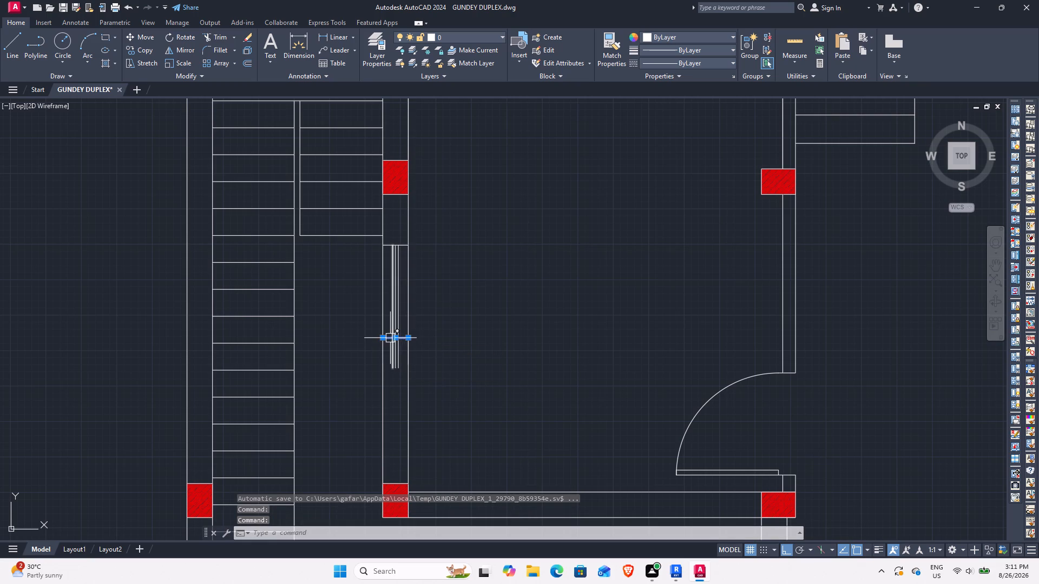
left_click(394, 338)
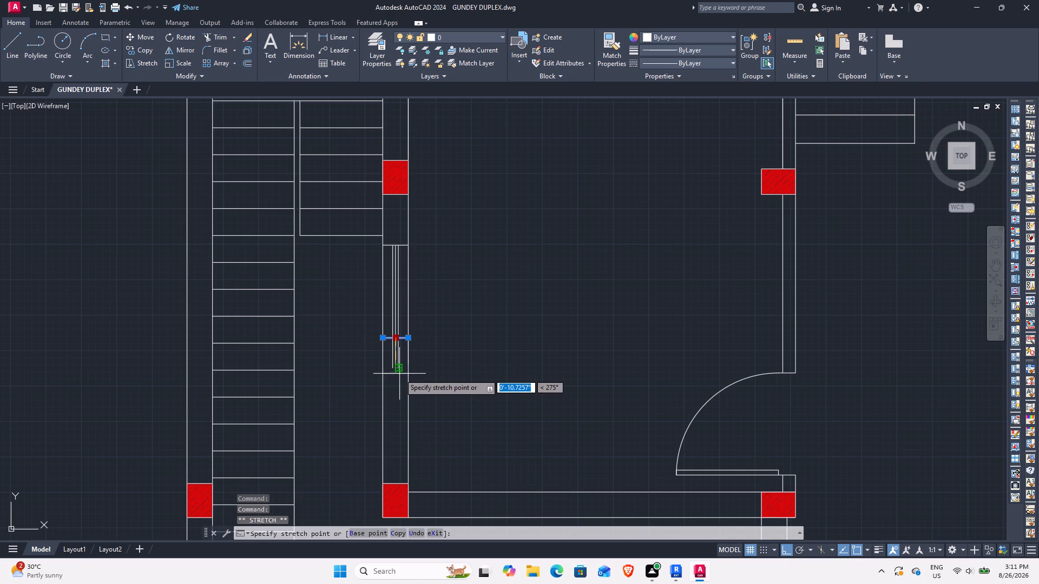
left_click(393, 369)
key("Escape")
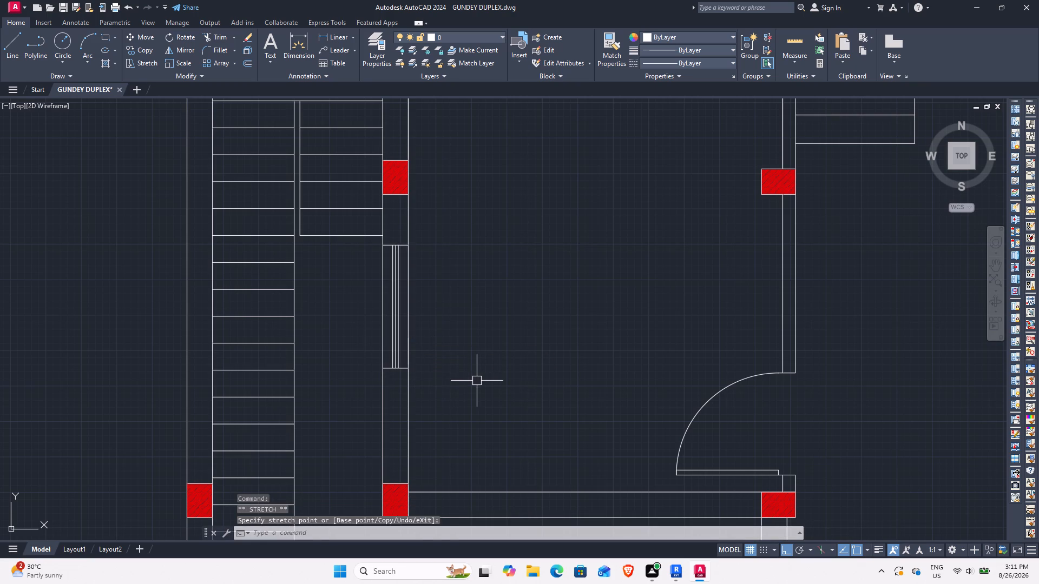
Copy the small window and its jambs from the southeast room's east wall to the north wall's inner face at the northwest small room.
scroll(484, 331, "down", 2)
middle_click_drag(555, 335, 501, 379)
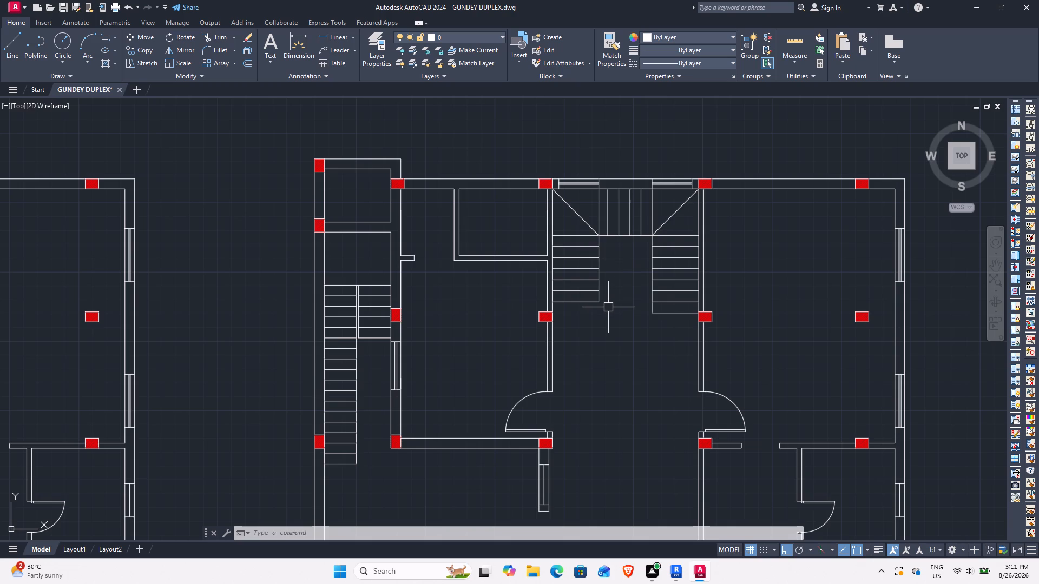
scroll(559, 175, "up", 3)
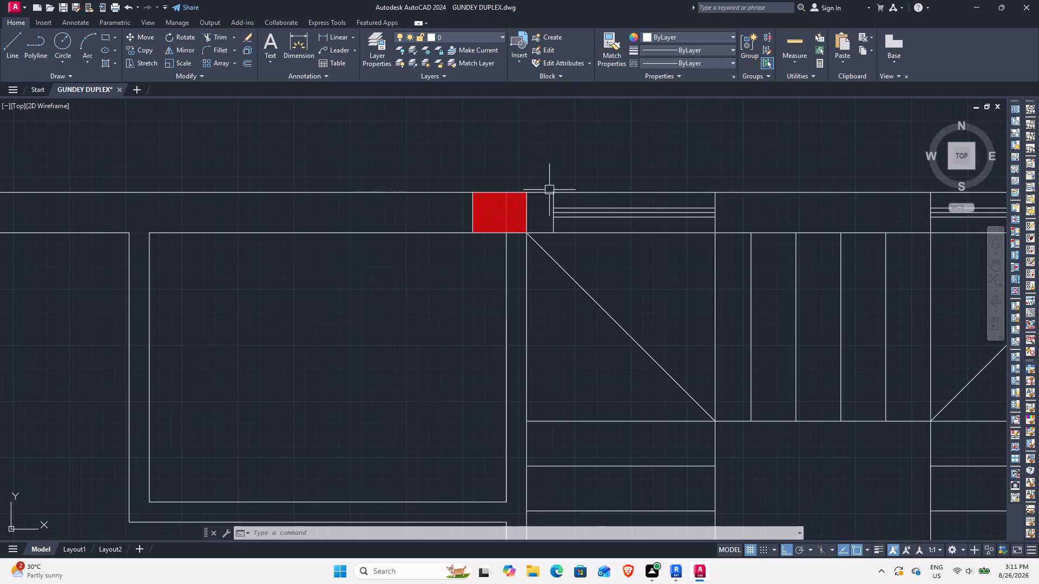
scroll(537, 221, "down", 5)
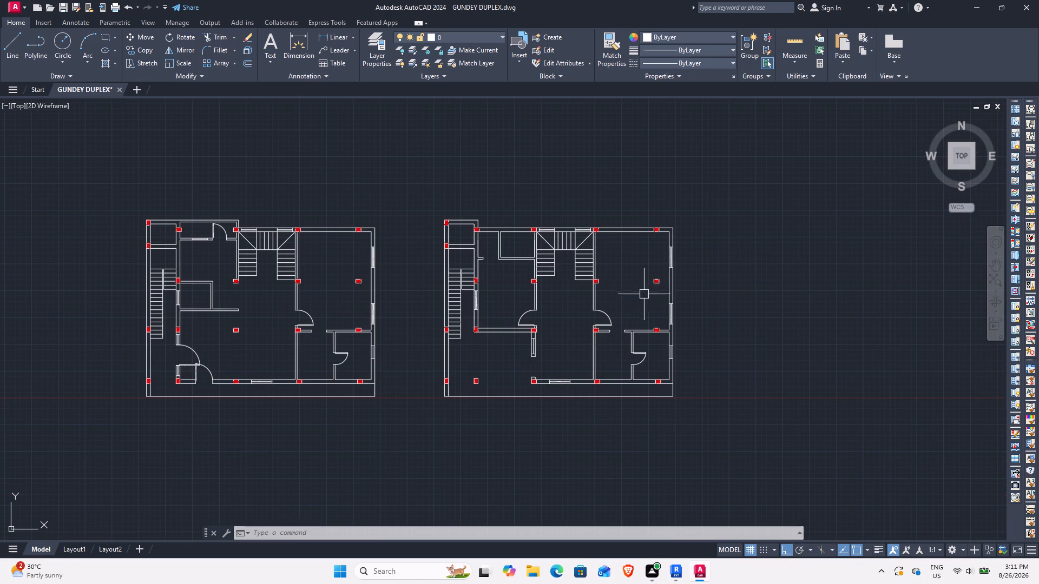
scroll(648, 346, "up", 3)
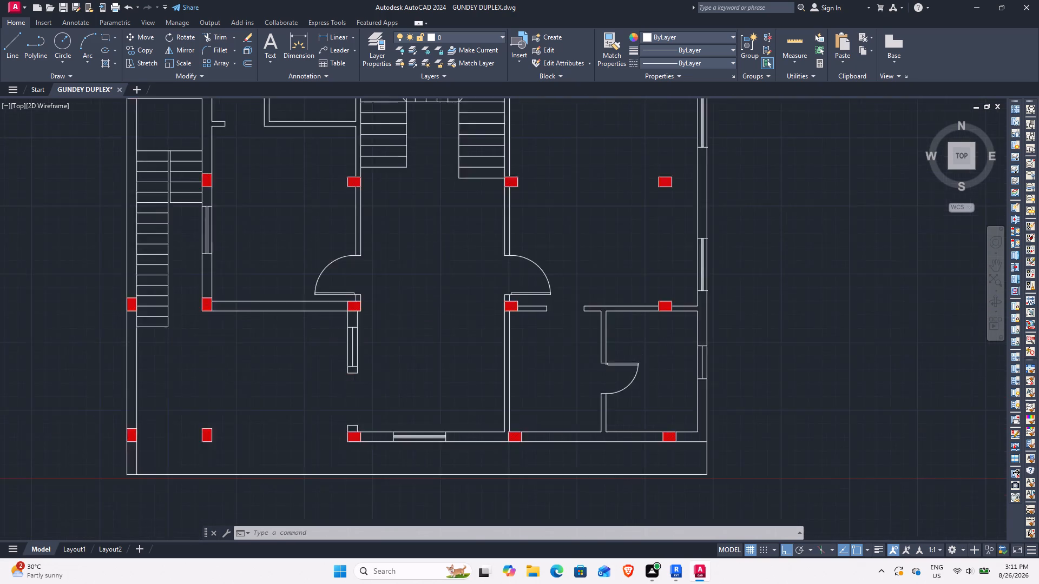
scroll(709, 360, "up", 2)
left_click(728, 315)
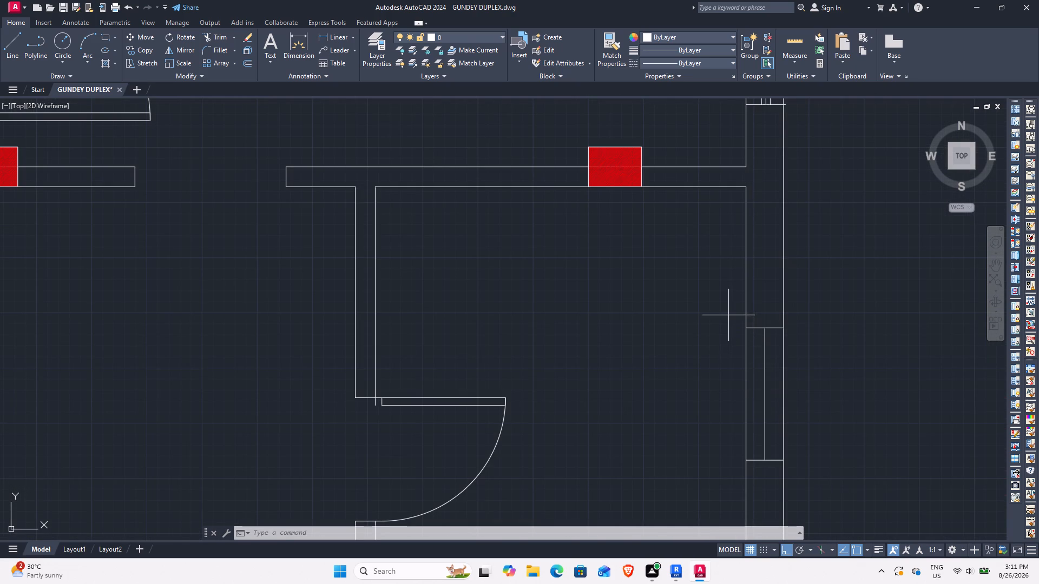
left_click(800, 480)
key("c")
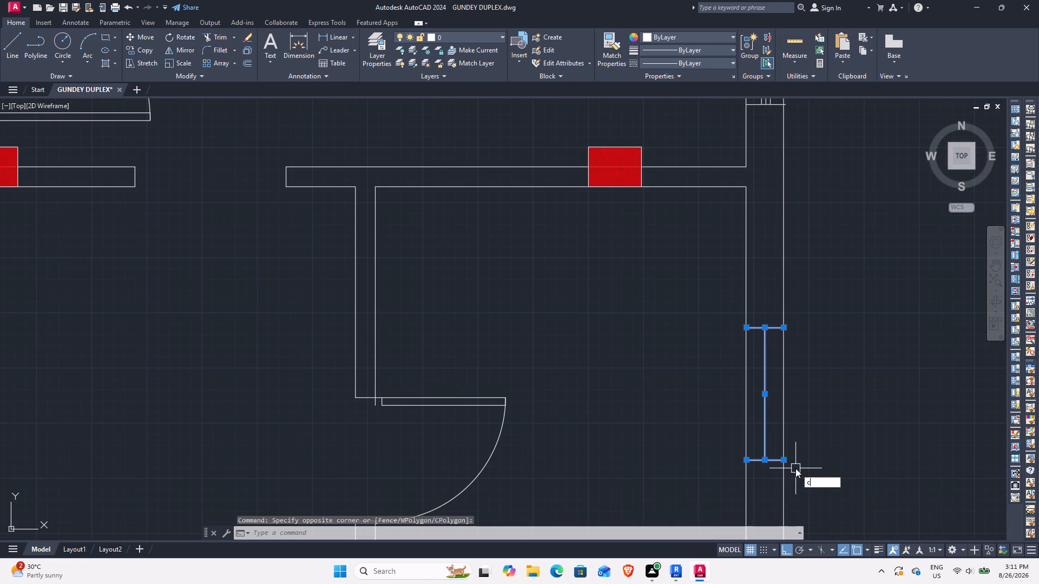
type("o")
key("space")
left_click(747, 329)
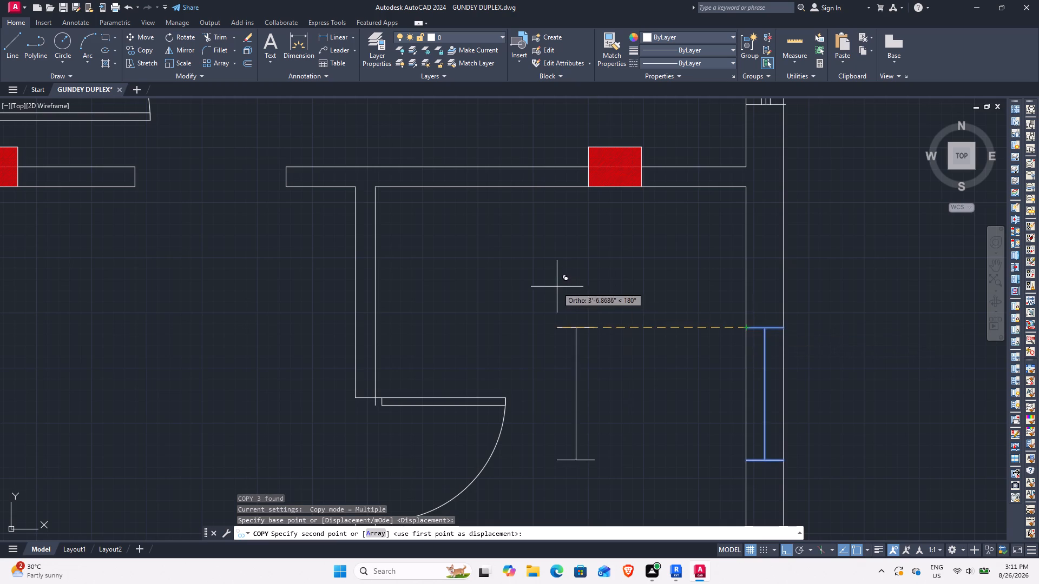
scroll(553, 285, "down", 4)
middle_click_drag(471, 257, 601, 397)
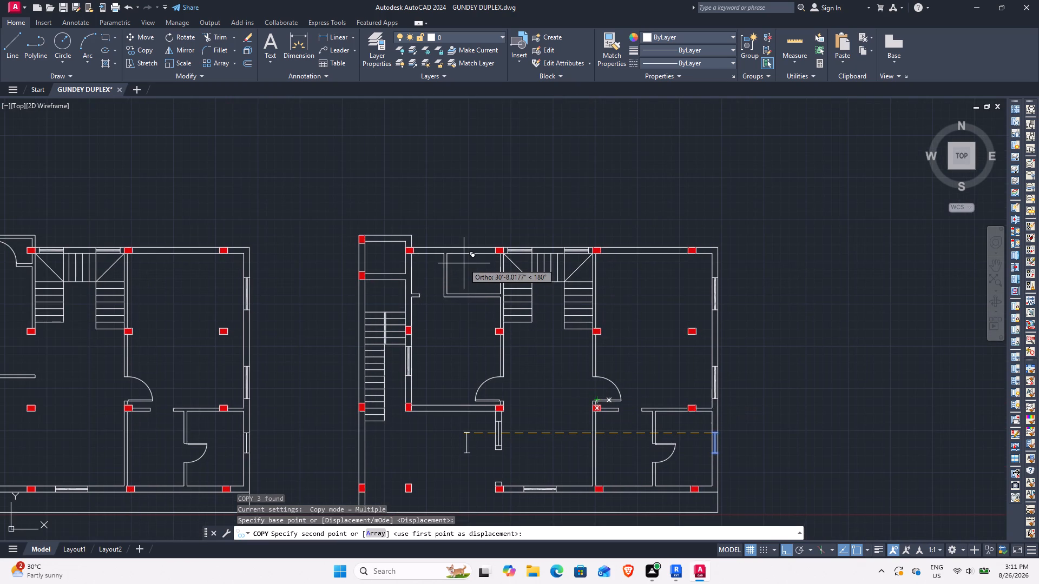
key("F8")
scroll(447, 260, "up", 3)
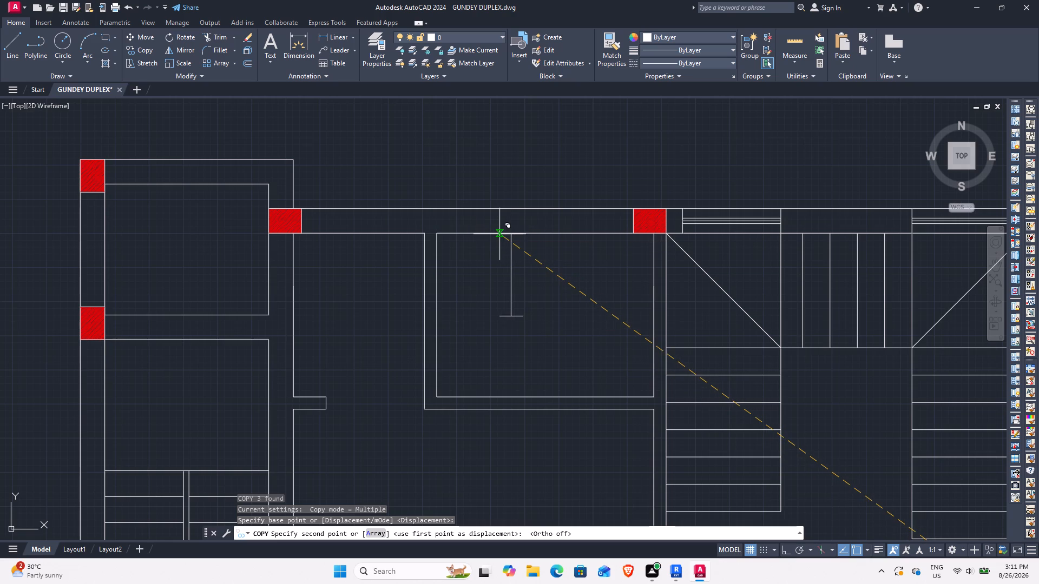
left_click(499, 234)
key("Escape")
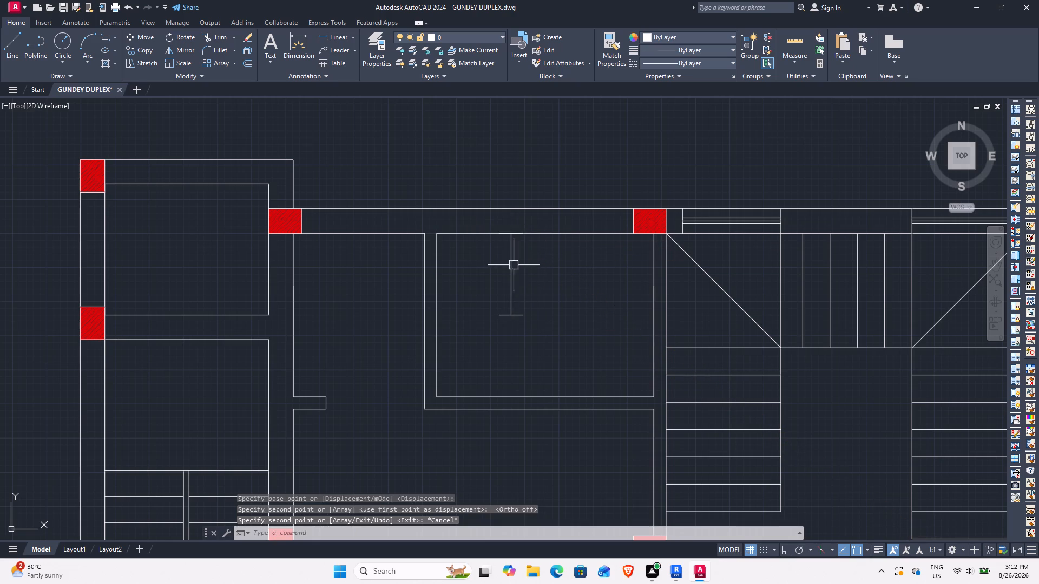
Rotate the copied small window and its jambs to lie within the north wall above the northwest small room.
left_click(492, 224)
left_click(531, 337)
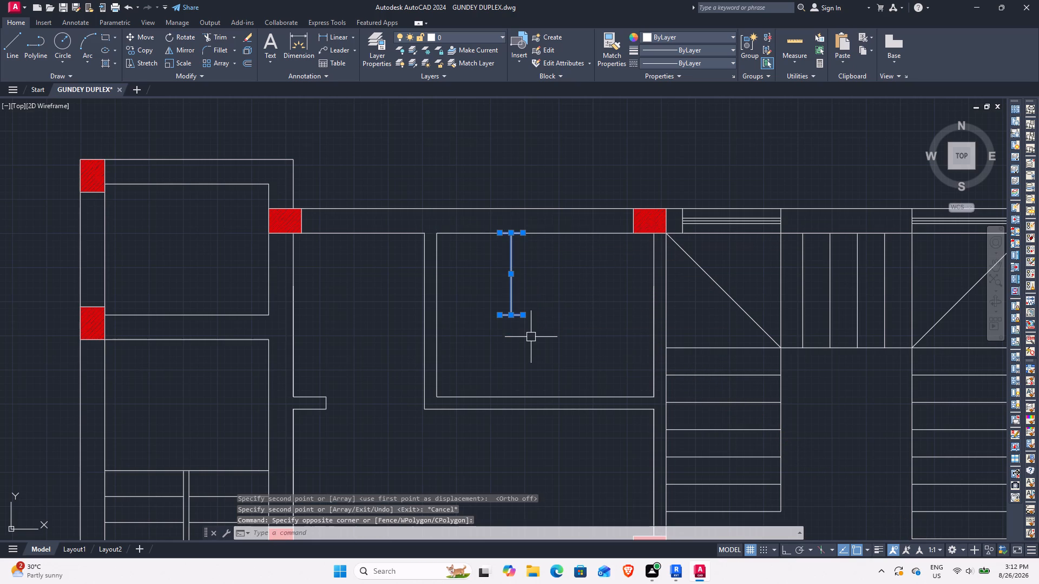
type("ro")
key("space")
left_click(499, 230)
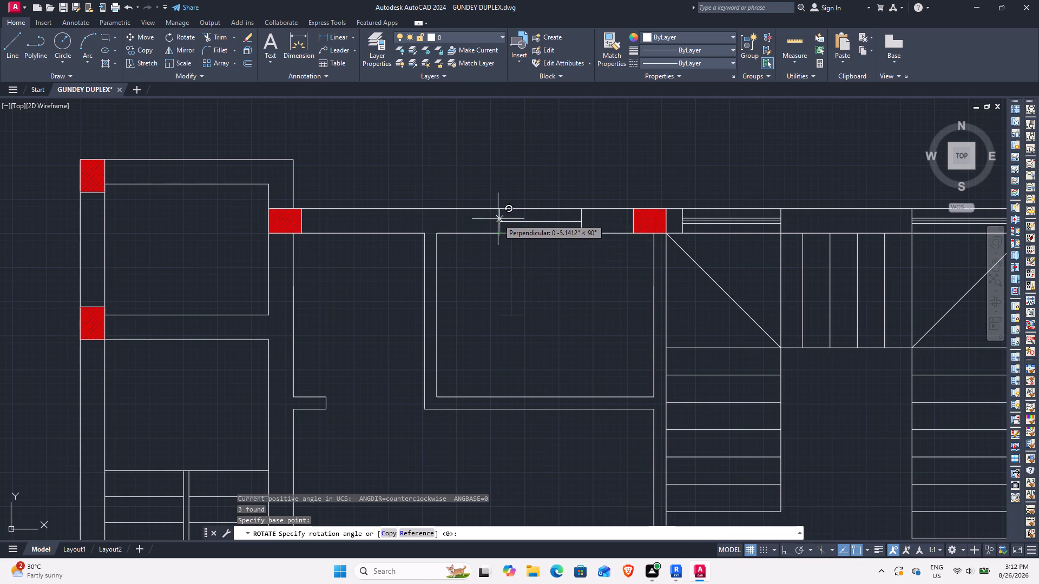
left_click(497, 218)
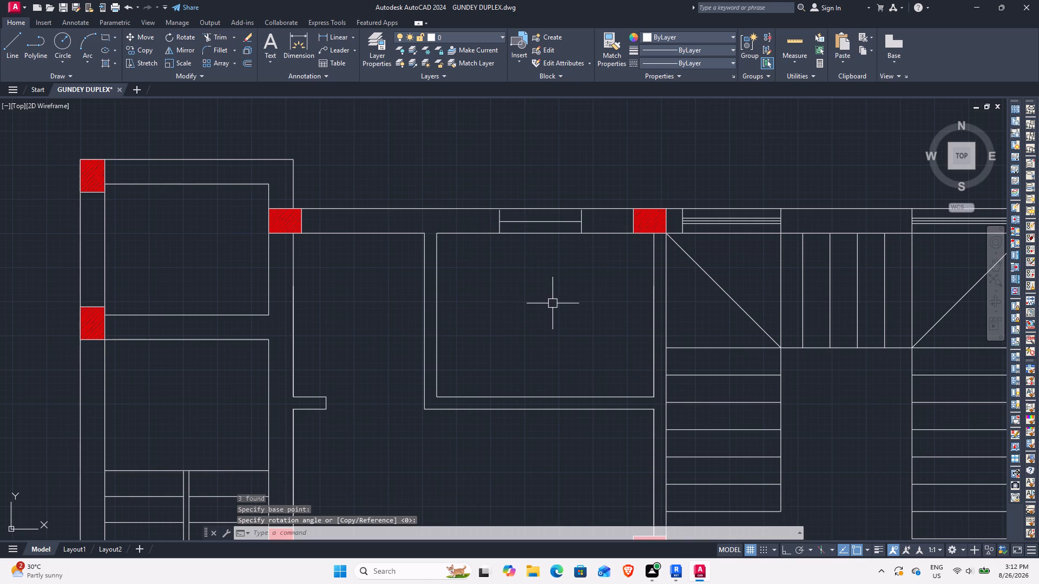
Review the reworked eastern floor plan and compare it with the western plan.
scroll(554, 306, "down", 2)
middle_click_drag(544, 337, 559, 236)
middle_click_drag(558, 237, 556, 244)
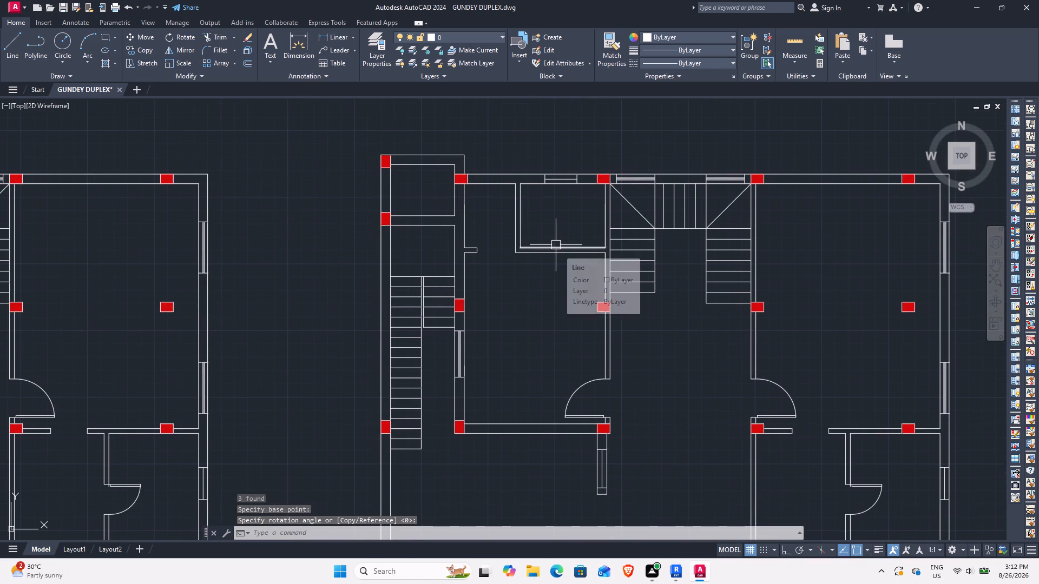
scroll(645, 305, "down", 1)
middle_click_drag(621, 322, 571, 267)
middle_click(568, 269)
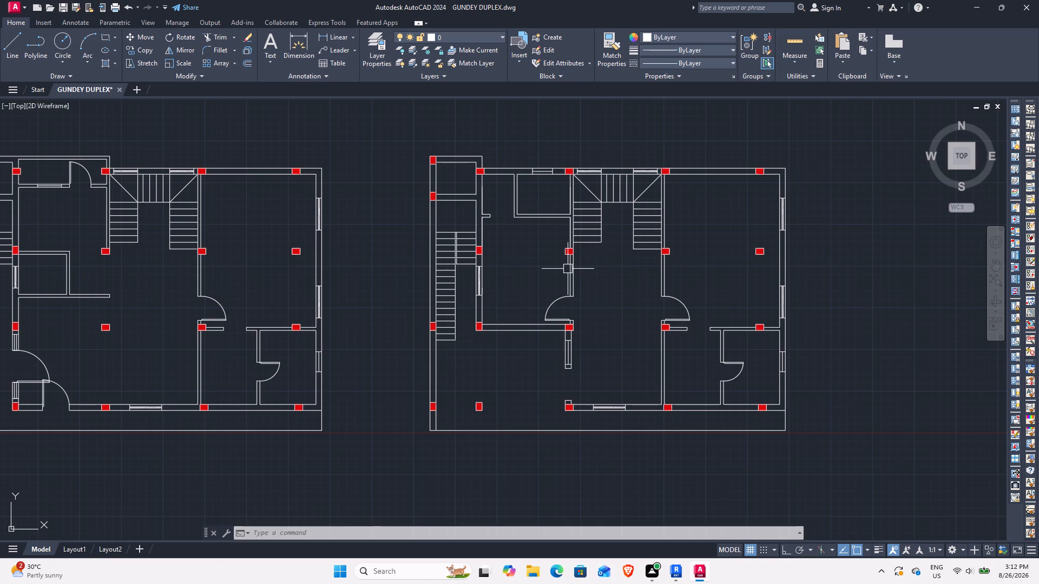
middle_click_drag(625, 348, 531, 343)
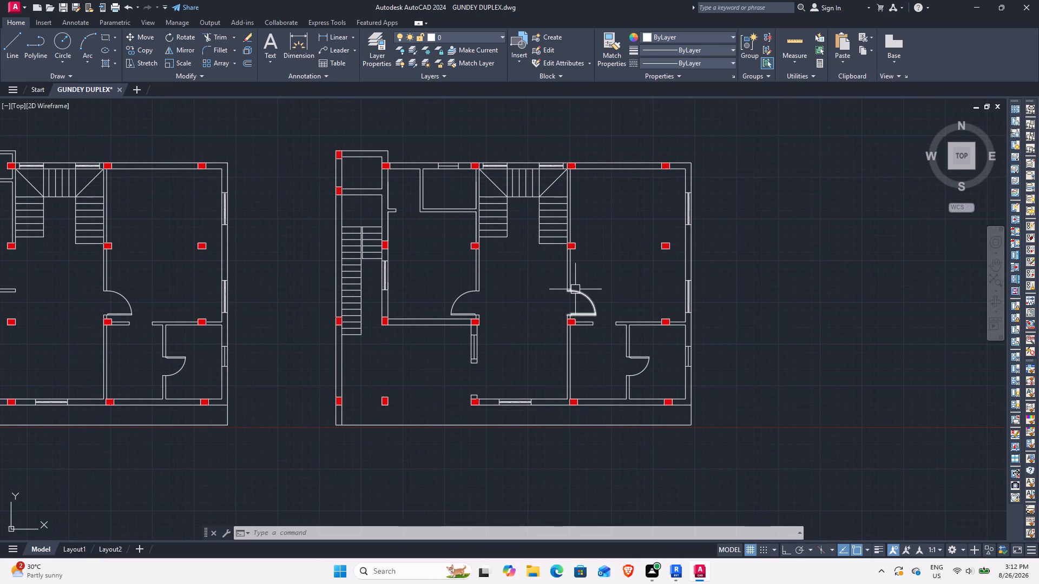
middle_click_drag(593, 299, 599, 324)
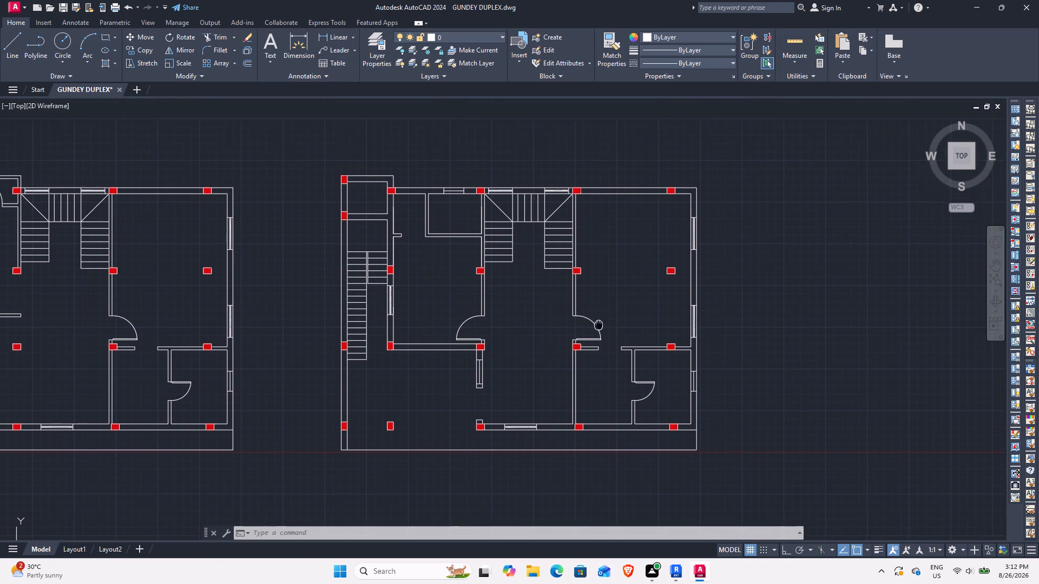
middle_click_drag(599, 324, 598, 324)
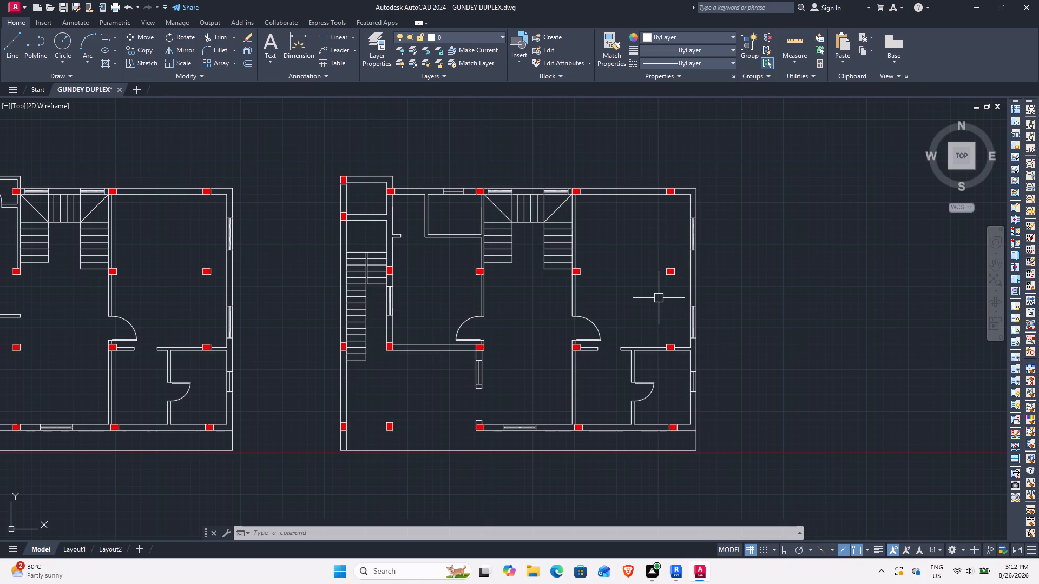
scroll(535, 294, "down", 1)
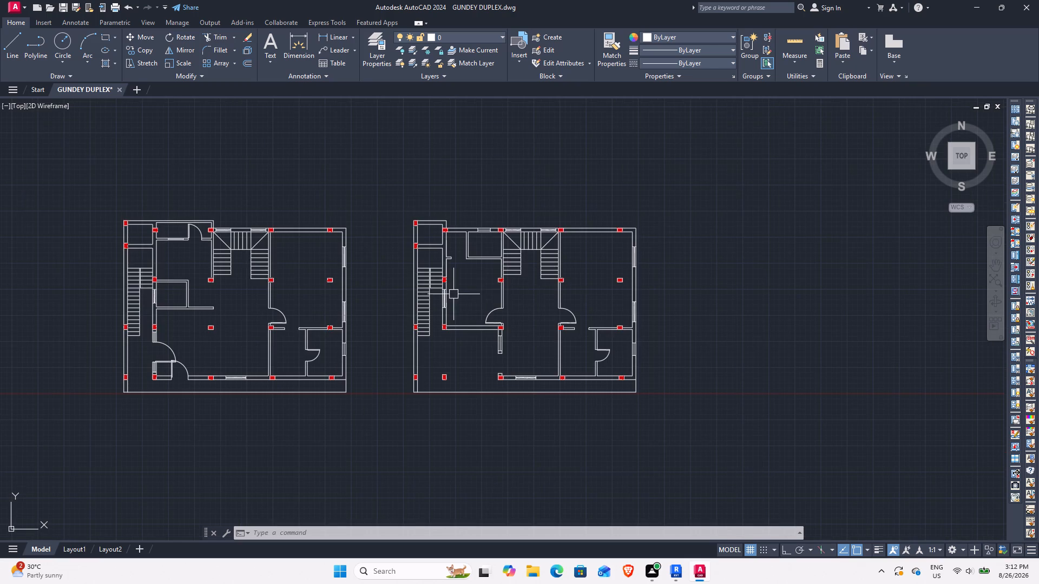
middle_click_drag(455, 294, 603, 271)
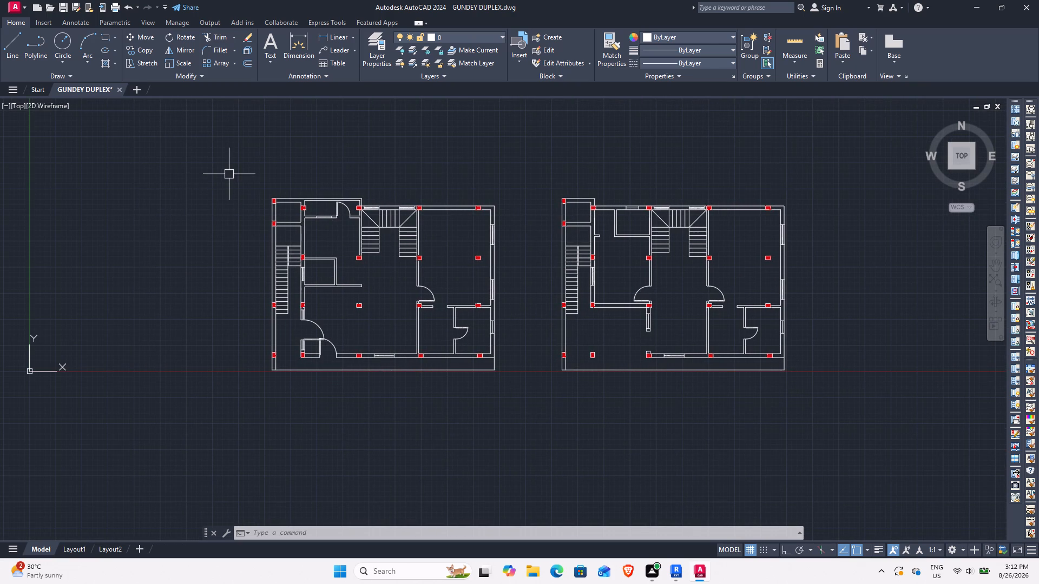
Save the GUNDEY DUPLEX drawing.
key("ctrl+s")
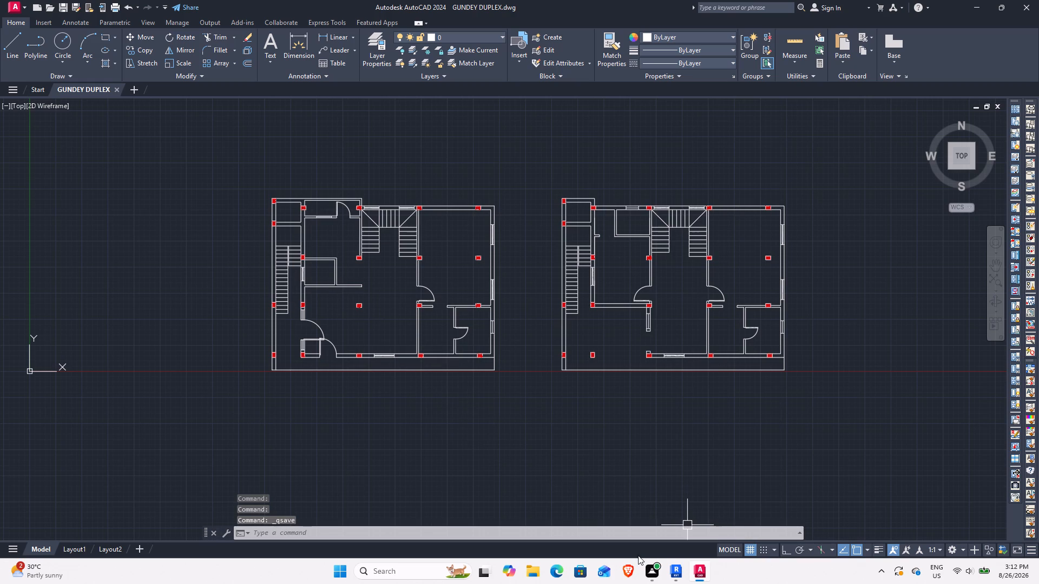
Switch to Revit and open the recent GUNDEY DUPLEX model.
left_click(675, 572)
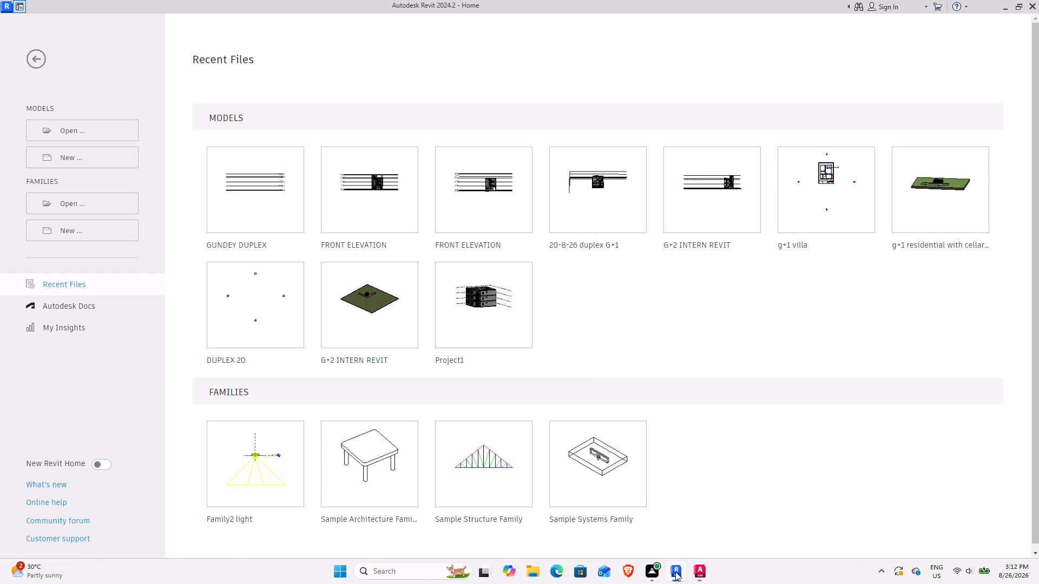
left_click(266, 196)
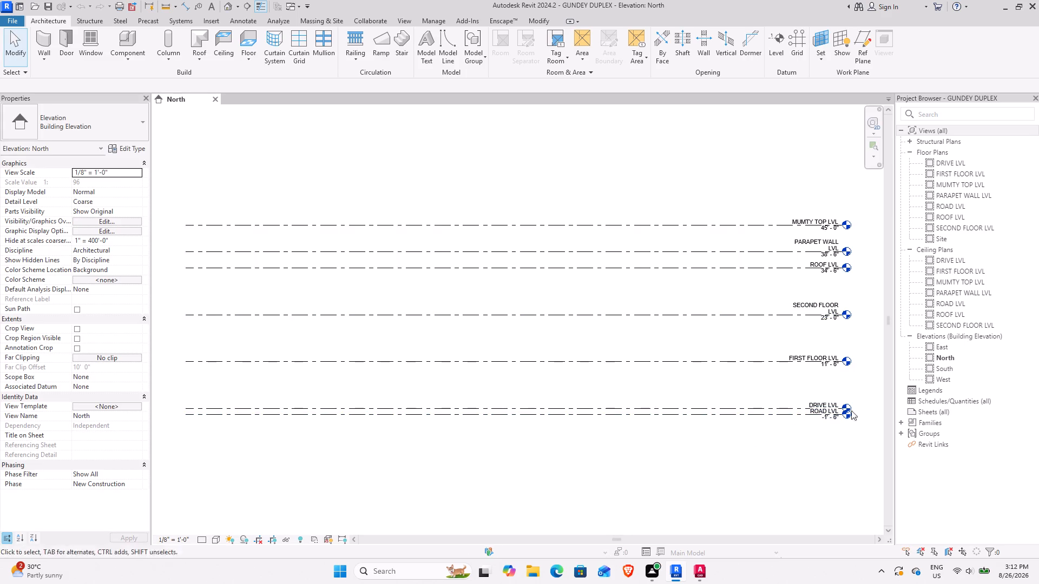
Examine the level names and heights in the North elevation.
scroll(827, 428, "up", 6)
middle_click_drag(813, 423, 530, 404)
middle_click(520, 404)
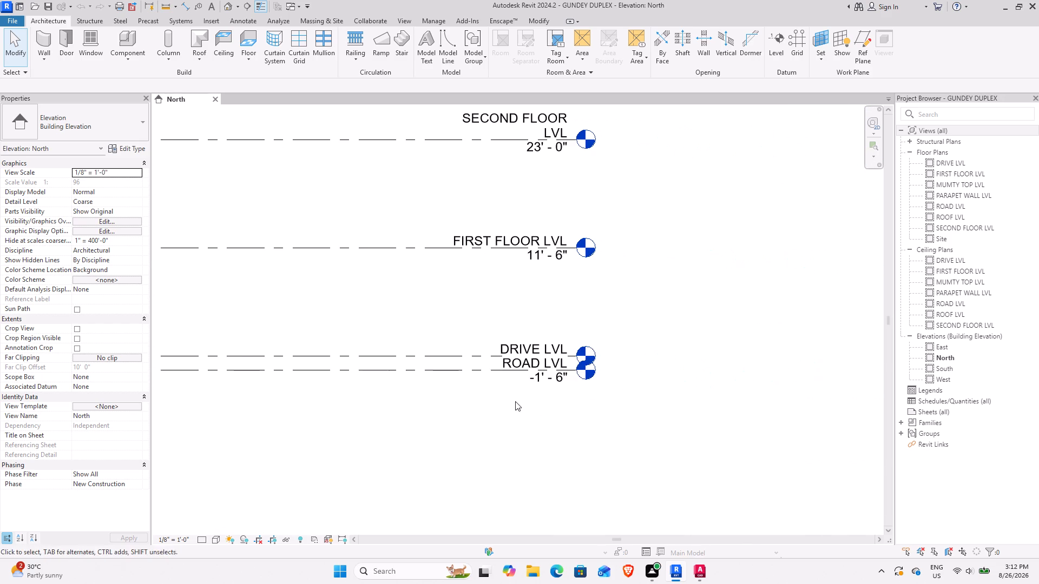
scroll(486, 372, "down", 3)
middle_click_drag(578, 371, 845, 371)
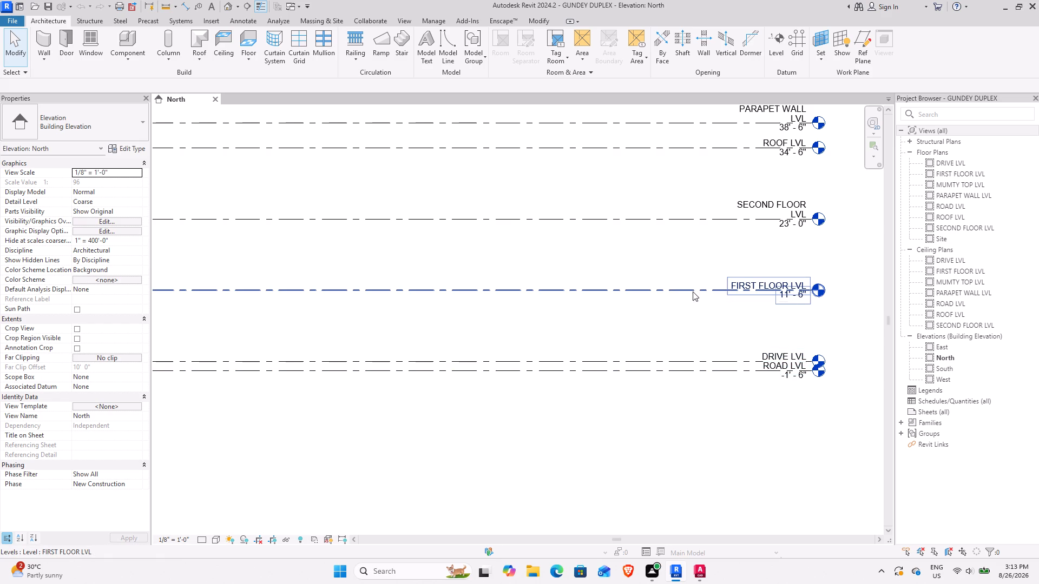
Import GUNDEY DUPLEX.dwg from the AUTO CAD folder into the FIRST FLOOR LVL floor plan, using Manual - Center positioning.
double_click(945, 171)
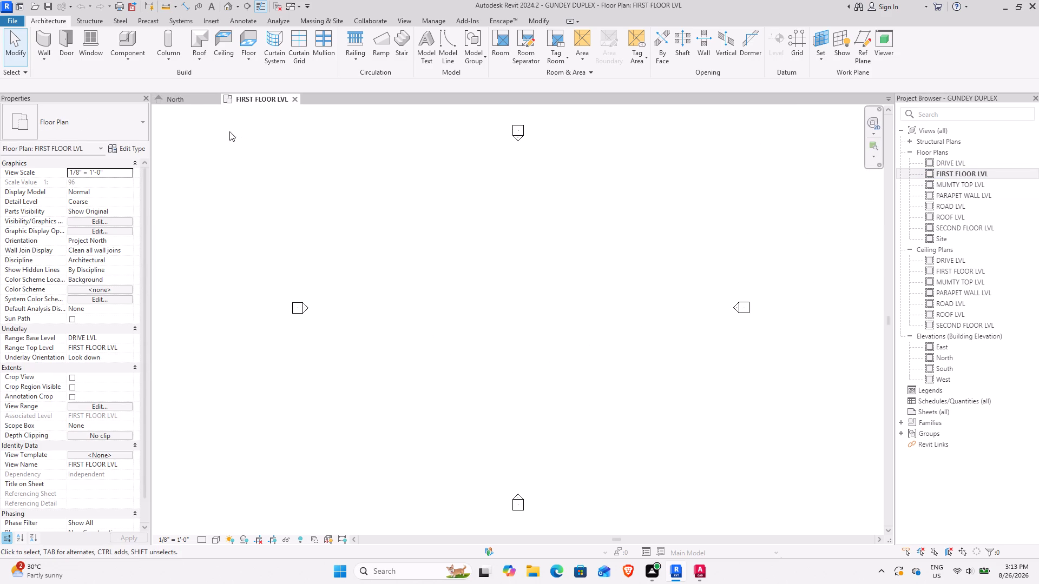
left_click(202, 17)
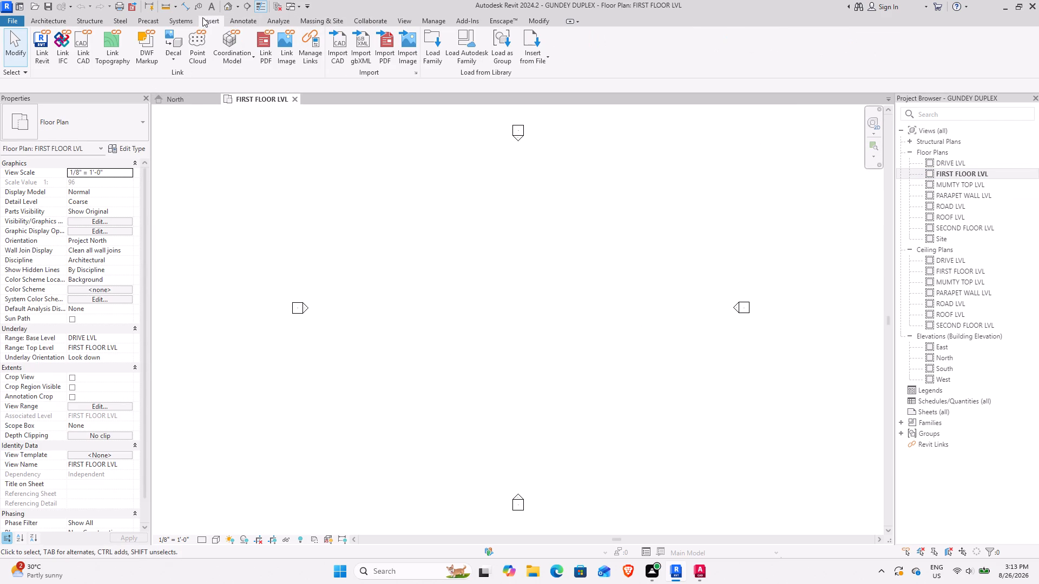
left_click(347, 52)
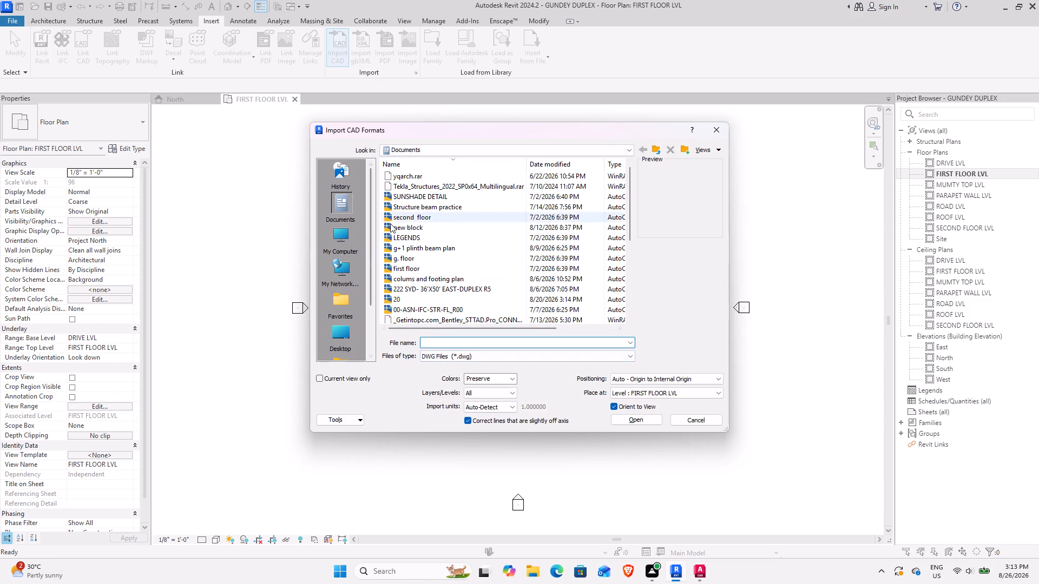
left_click(334, 342)
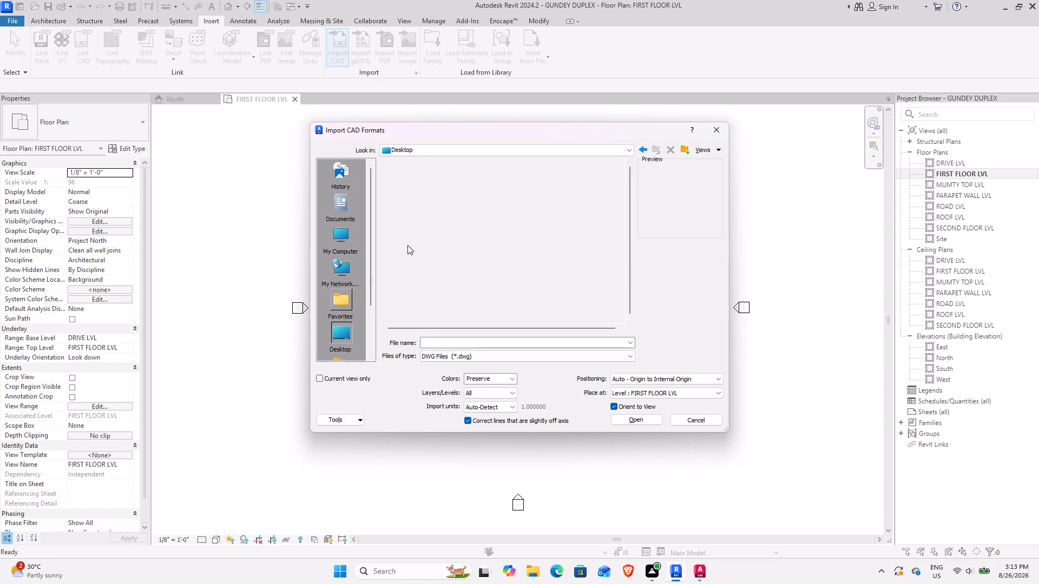
double_click(426, 209)
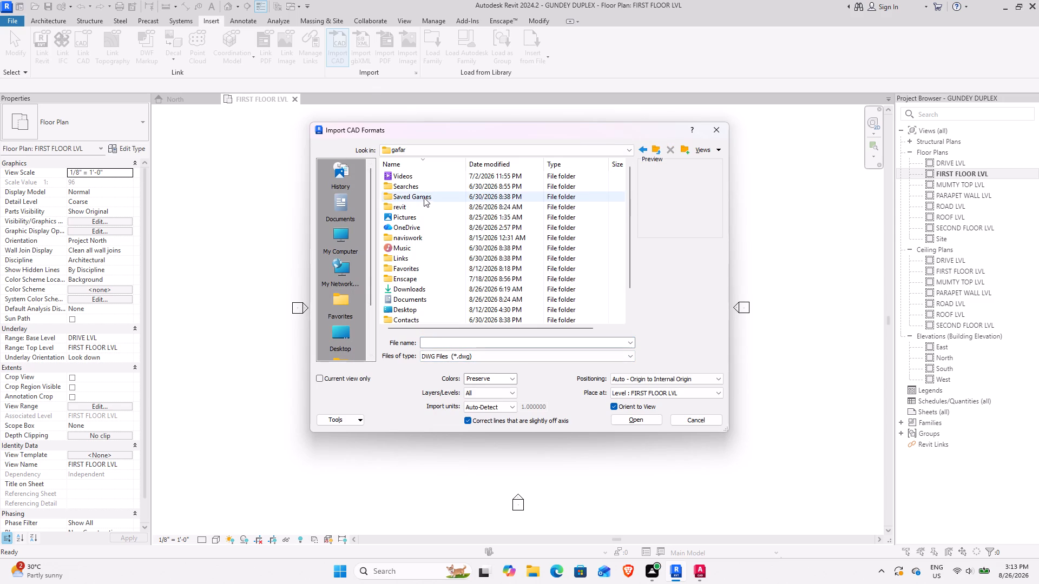
scroll(413, 305, "down", 2)
left_click(413, 305)
double_click(412, 300)
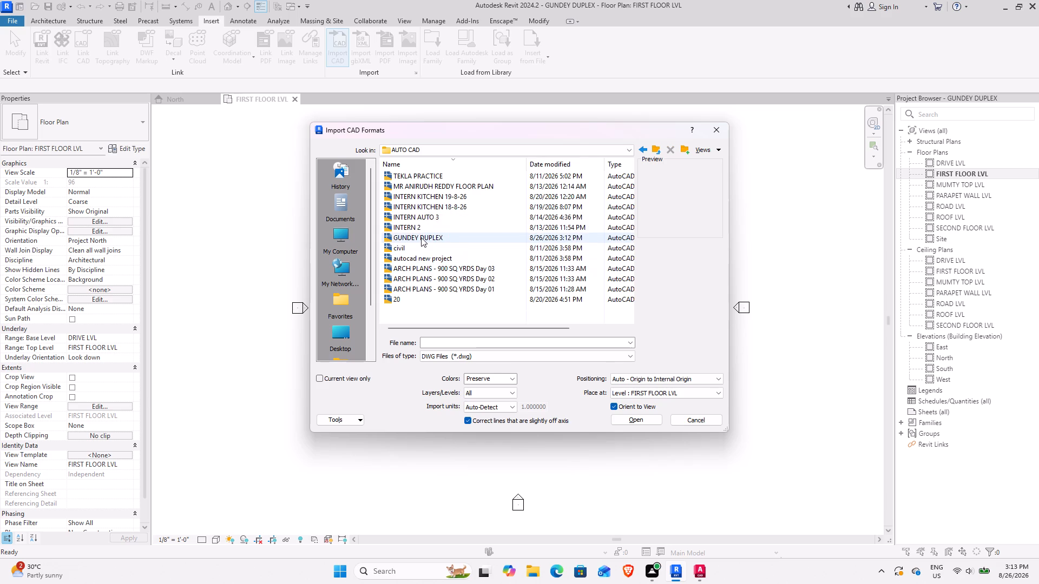
left_click(421, 237)
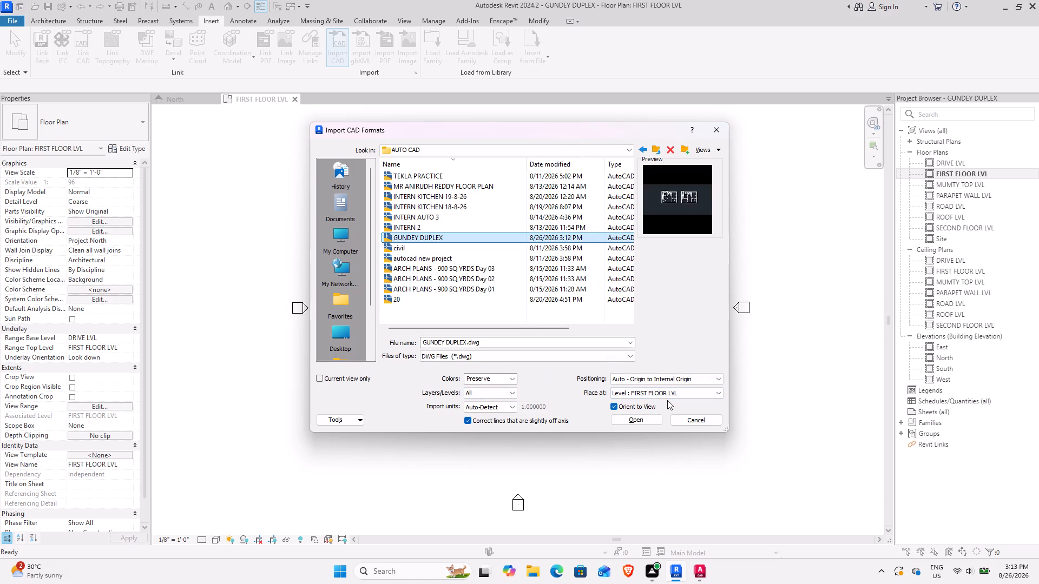
left_click(676, 380)
left_click(637, 408)
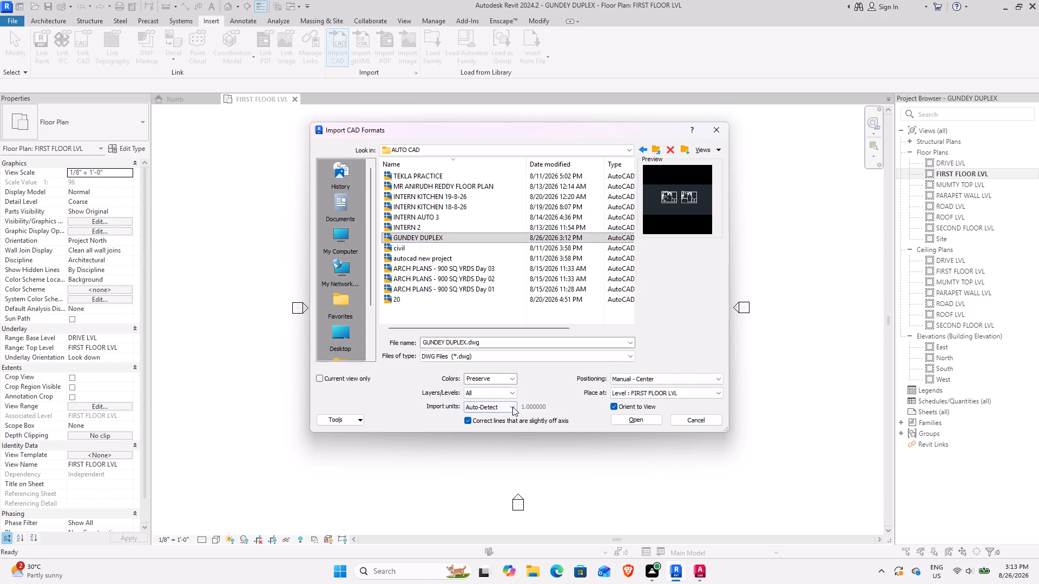
left_click(636, 421)
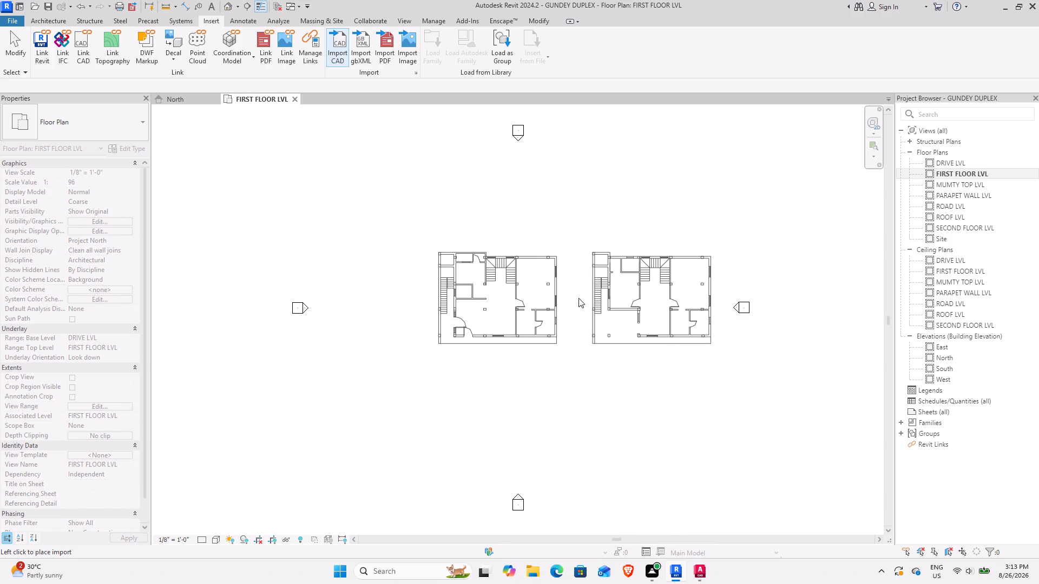
left_click(603, 293)
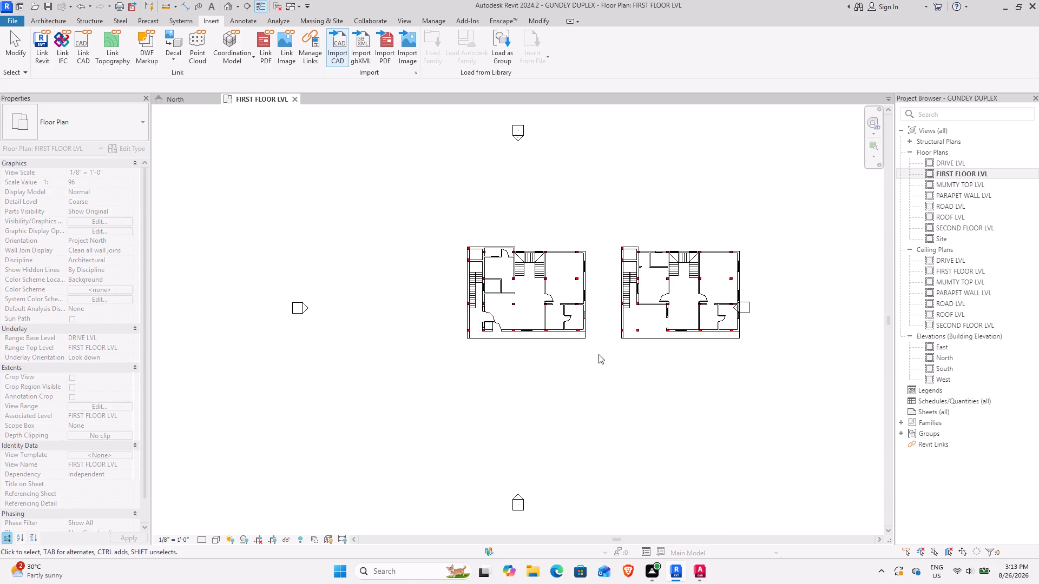
key("Escape")
Pin the imported GUNDEY DUPLEX.dwg in place in the first floor plan.
scroll(495, 309, "up", 6)
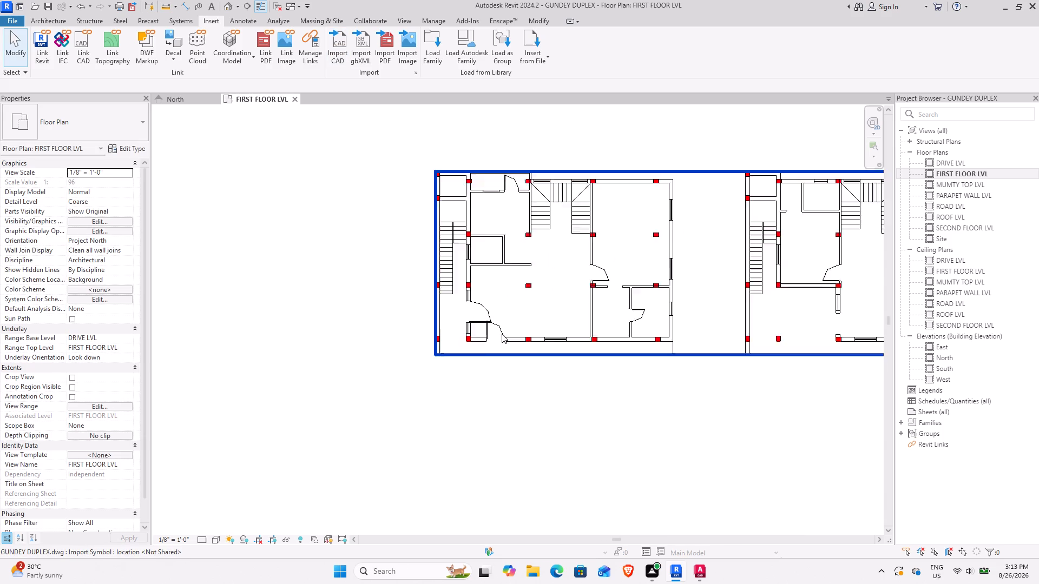
scroll(502, 334, "up", 11)
scroll(484, 318, "down", 3)
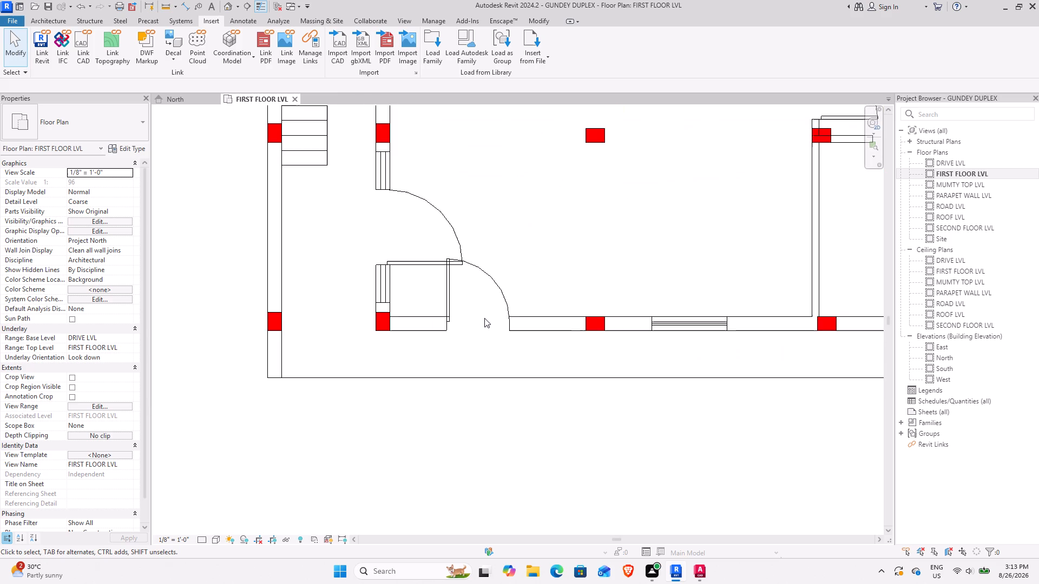
scroll(484, 318, "down", 4)
middle_click_drag(555, 274, 478, 386)
left_click(529, 465)
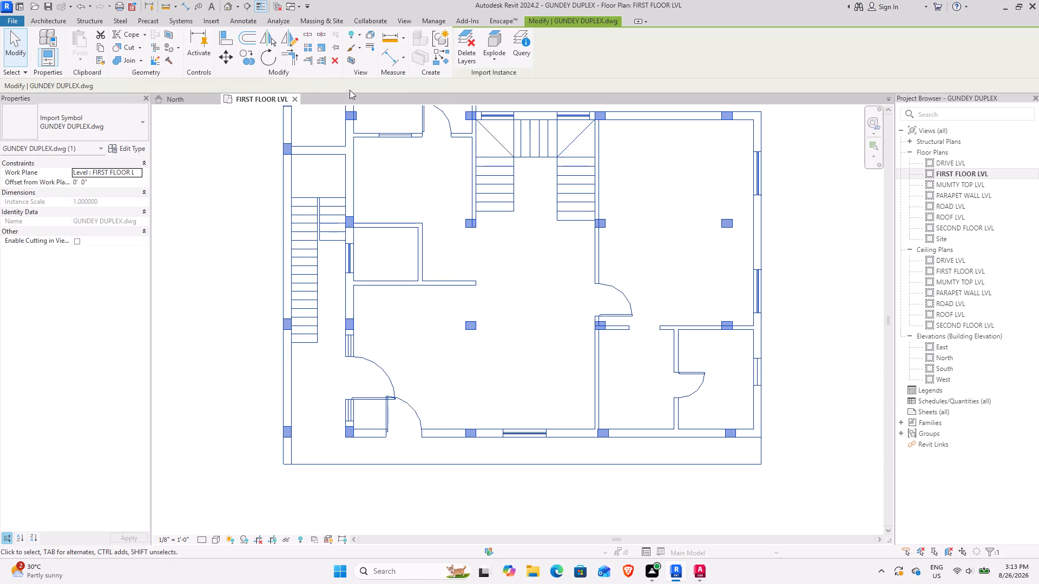
left_click(337, 47)
scroll(529, 317, "down", 6)
middle_click_drag(554, 335, 555, 369)
scroll(528, 334, "up", 6)
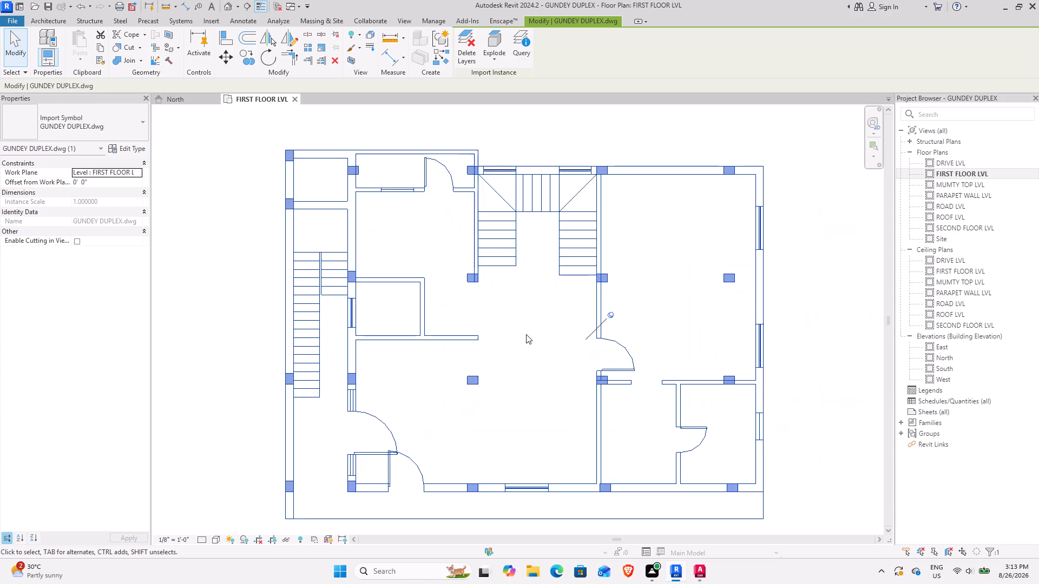
key("Escape")
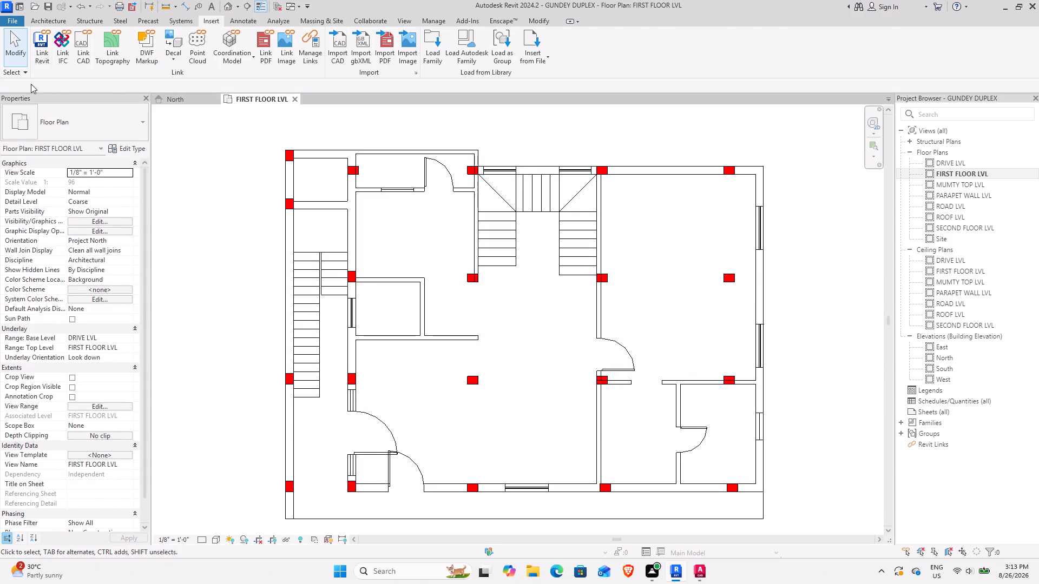
Start the Wall command and duplicate the Generic - 8" basic wall type under the name 9.
left_click(37, 19)
left_click(42, 44)
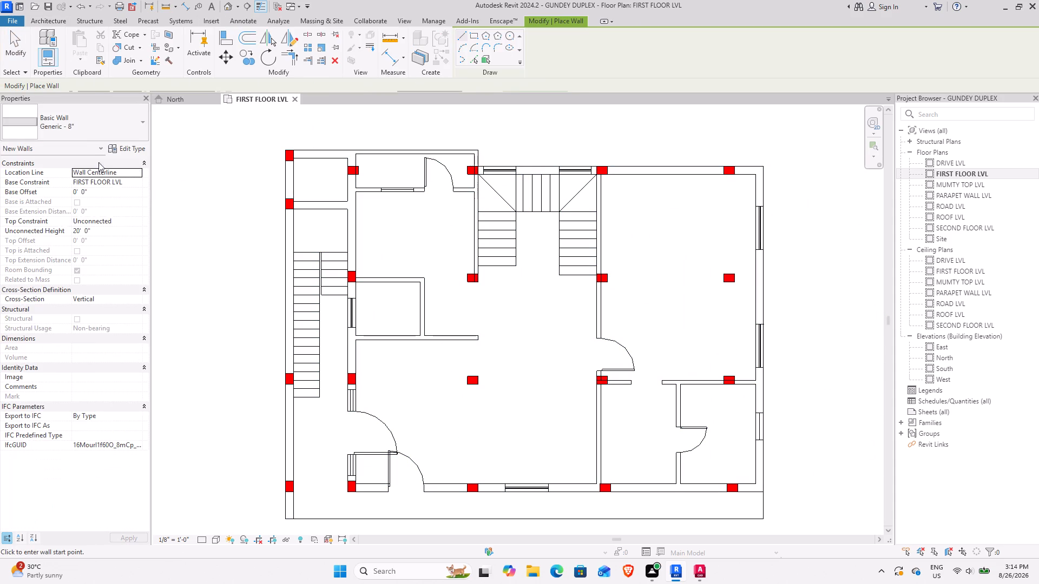
left_click(90, 123)
left_click(97, 123)
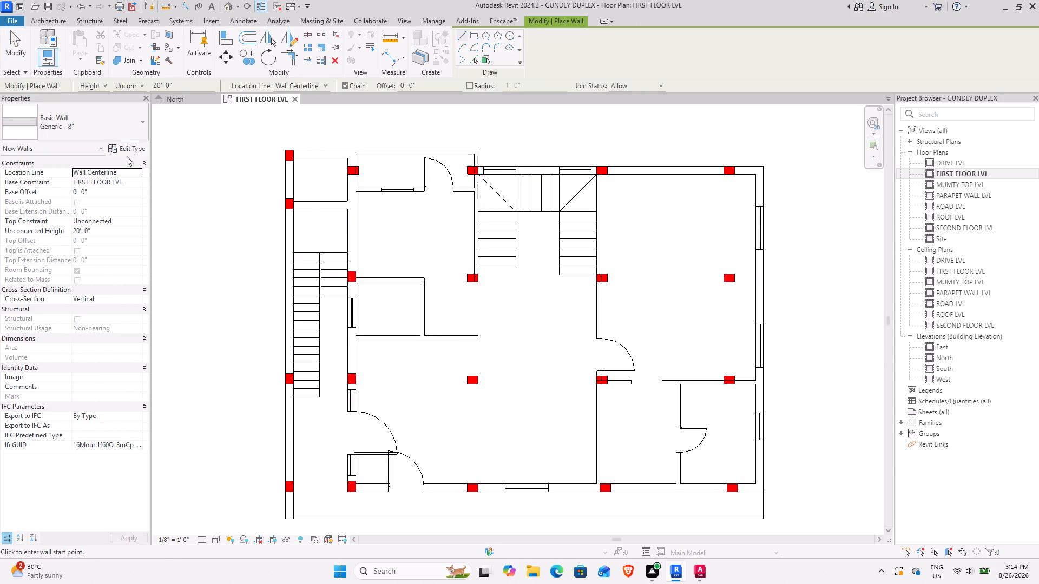
left_click(127, 147)
left_click(729, 171)
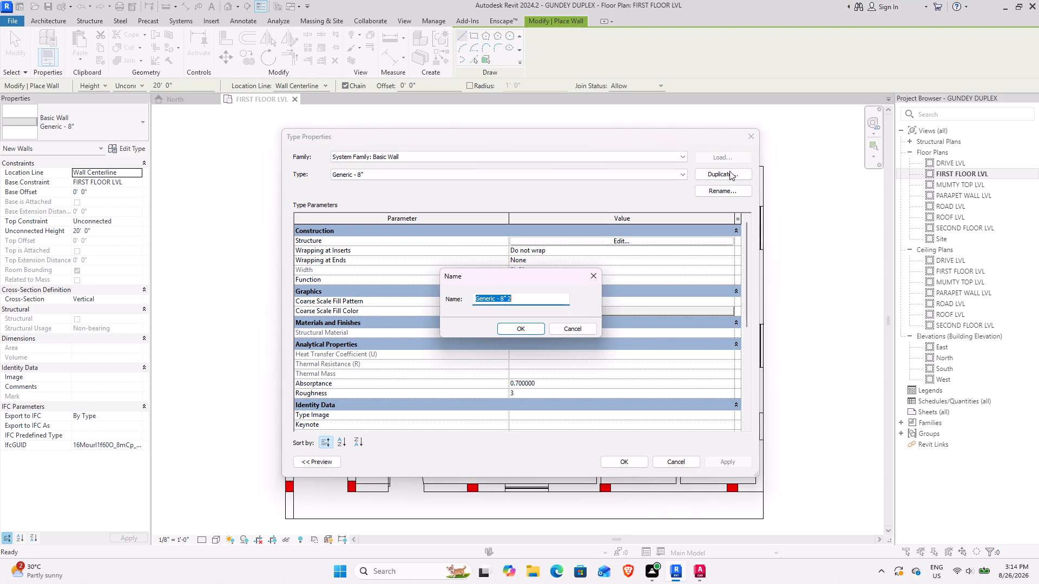
key("9")
key("Return")
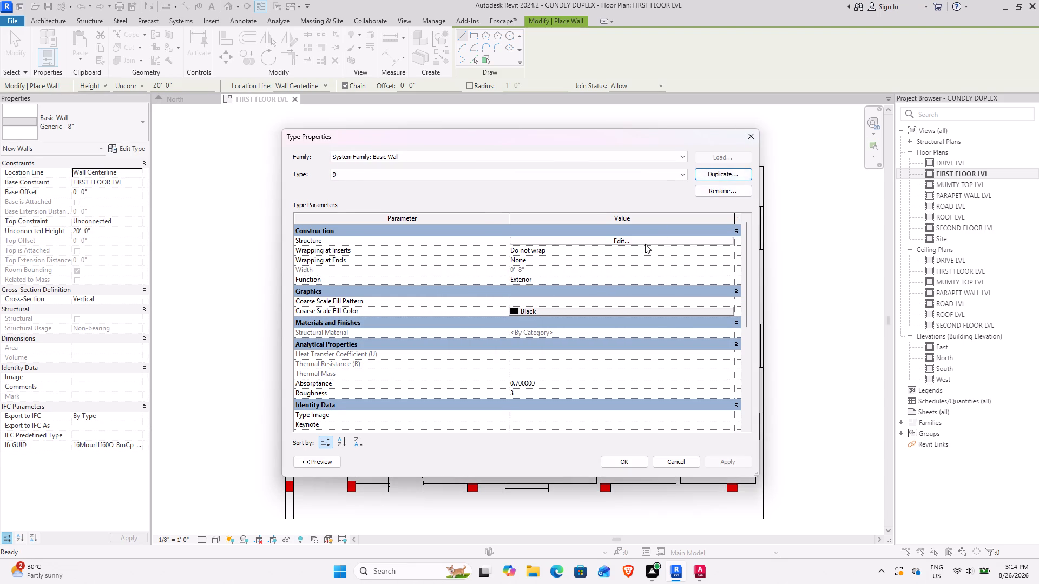
Set the structure layer thickness of wall type 9 to 9" and apply the type properties.
left_click(645, 244)
left_click(528, 241)
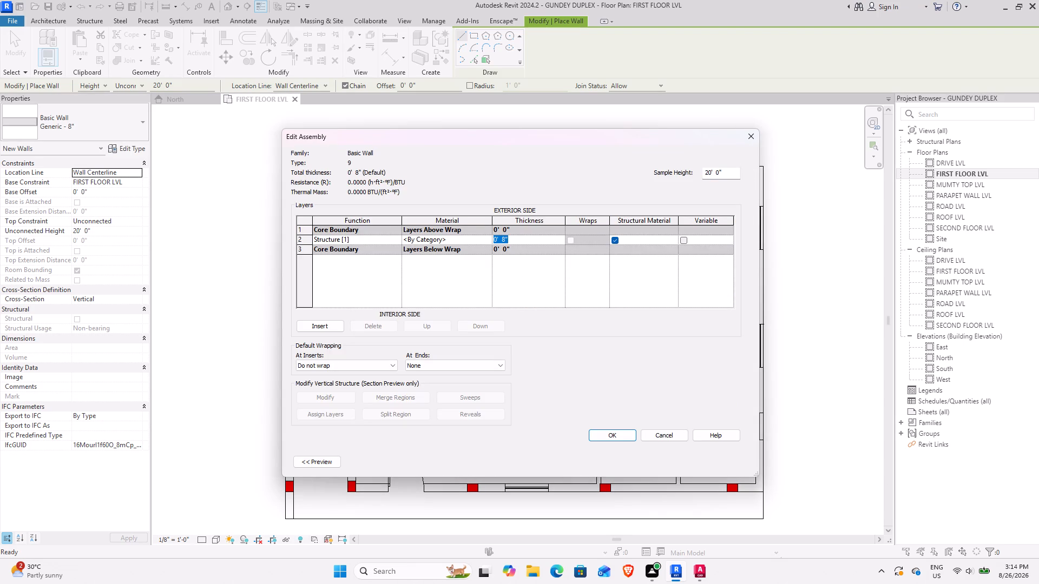
key("9")
key("Return")
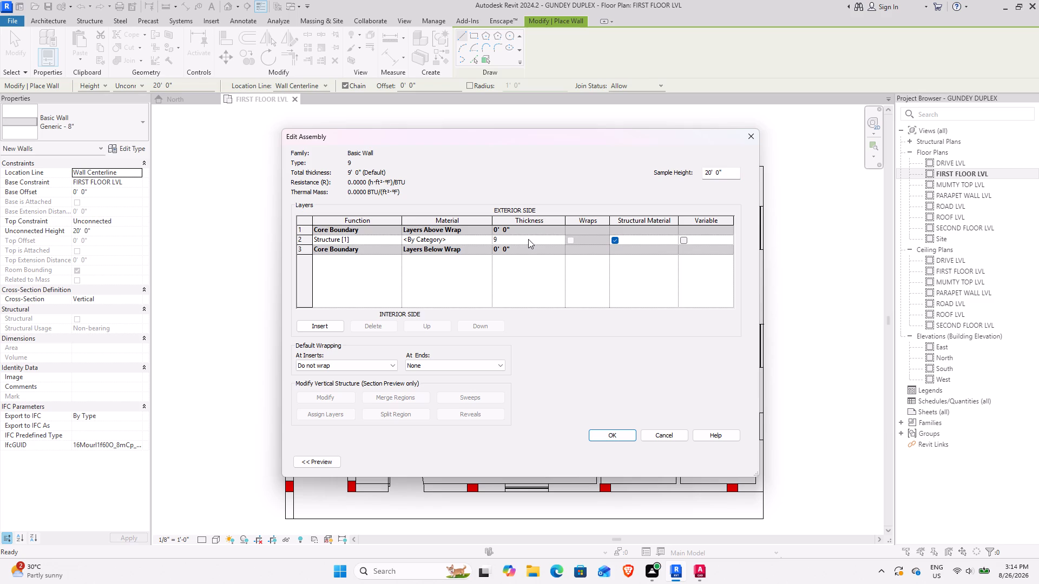
left_click(528, 239)
key("9")
key("shift+quotedbl")
key("Return")
left_click(611, 432)
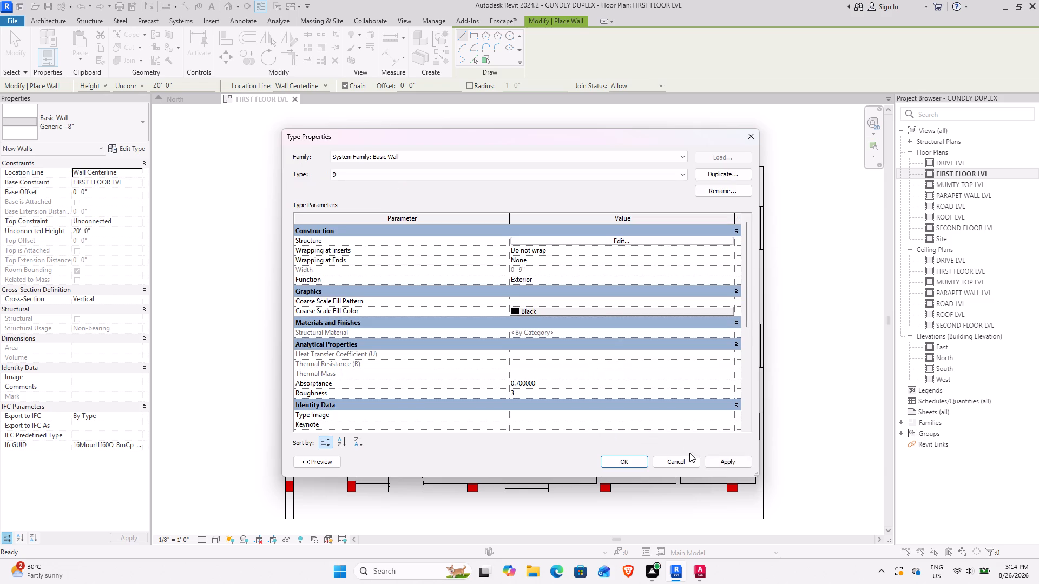
left_click(727, 466)
left_click(623, 462)
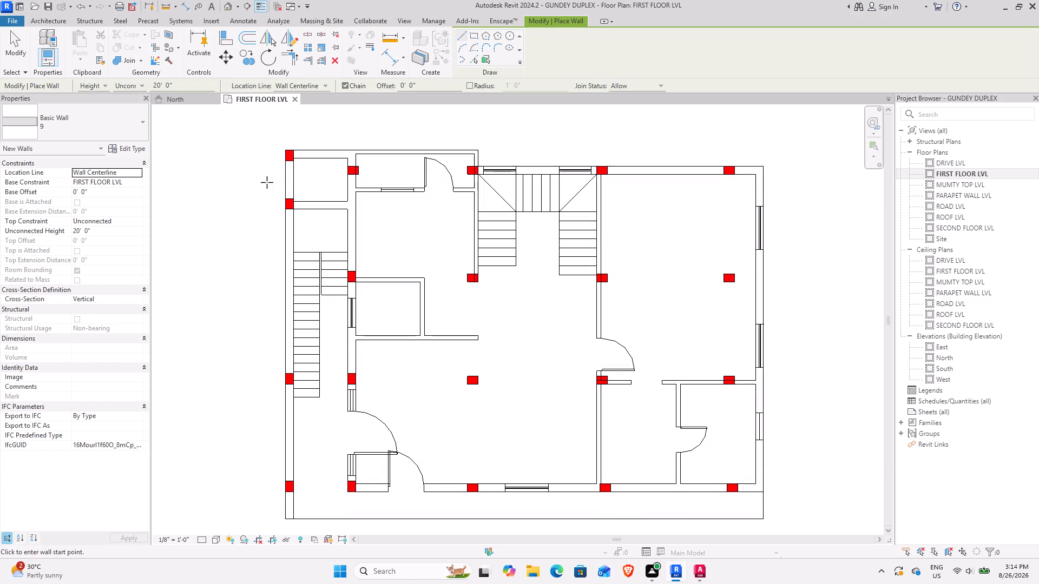
Begin tracing walls of type 9 over the imported plan at its upper-left corner column.
scroll(278, 138, "up", 5)
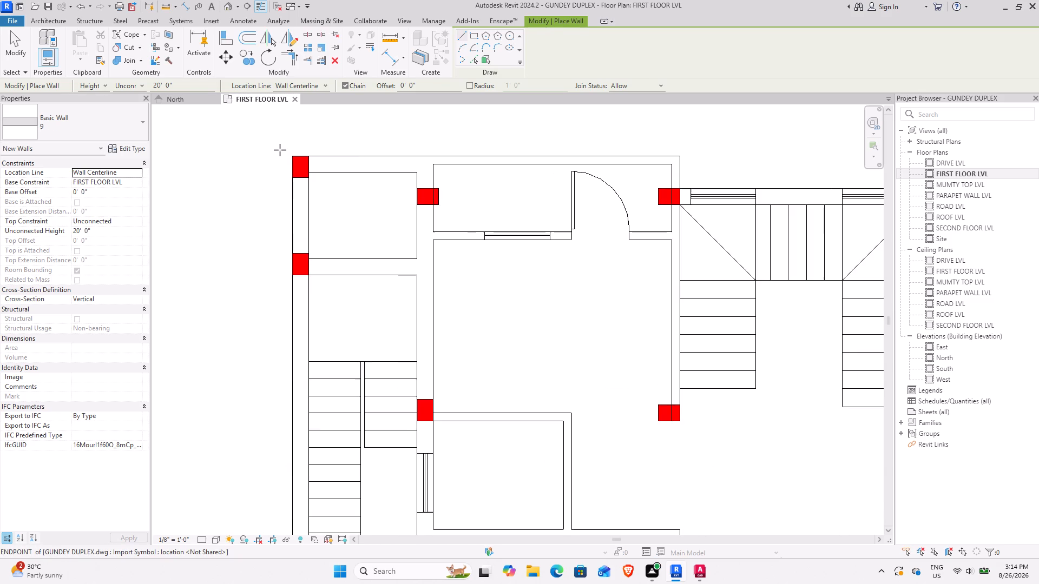
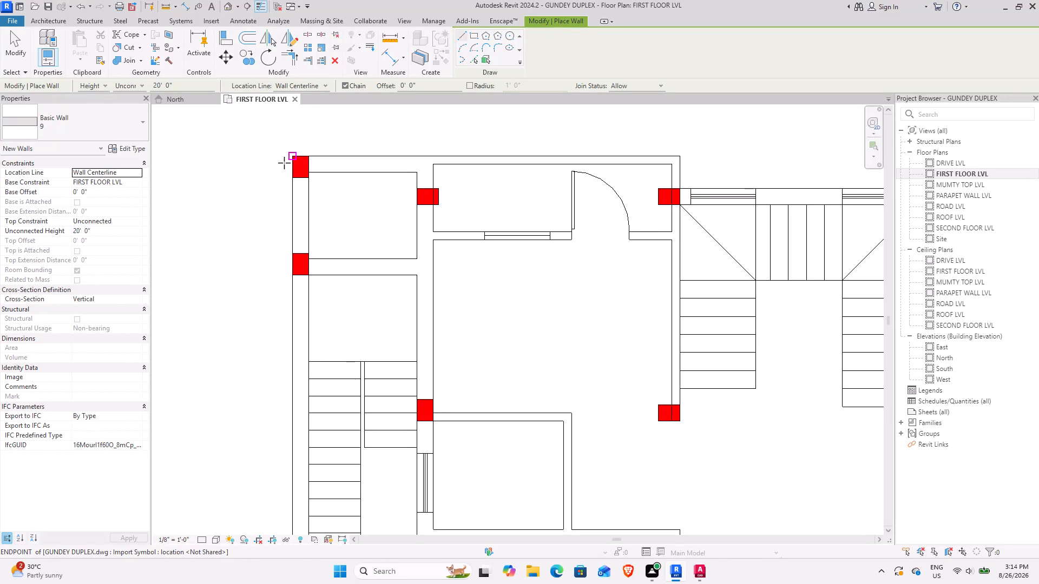
With the location line set to Finish Face: Exterior, draw a 23' wall of type 9 down the outer side of the staircase from the upper-left corner column.
left_click(295, 156)
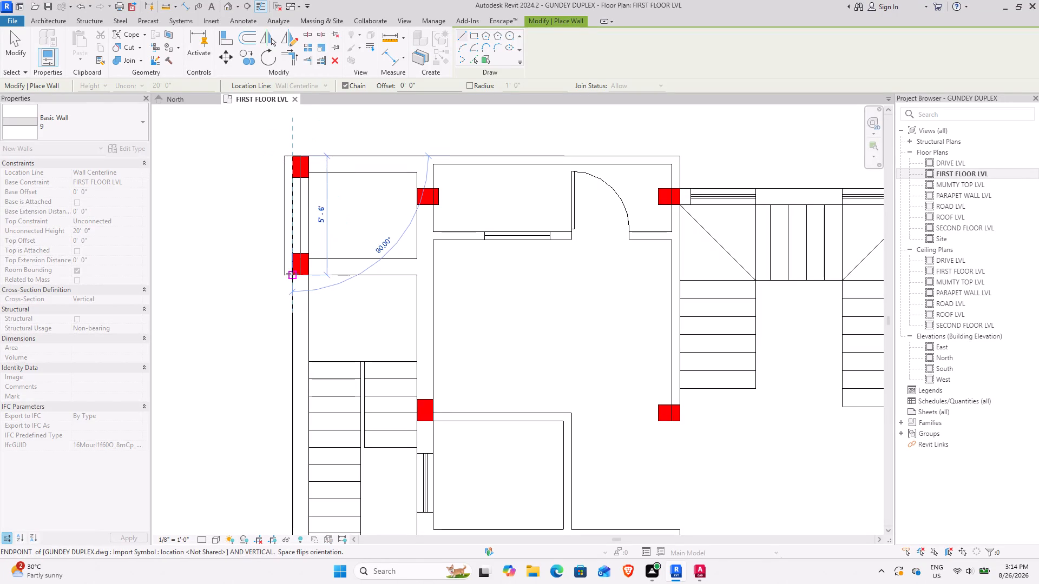
key("Escape")
left_click(323, 86)
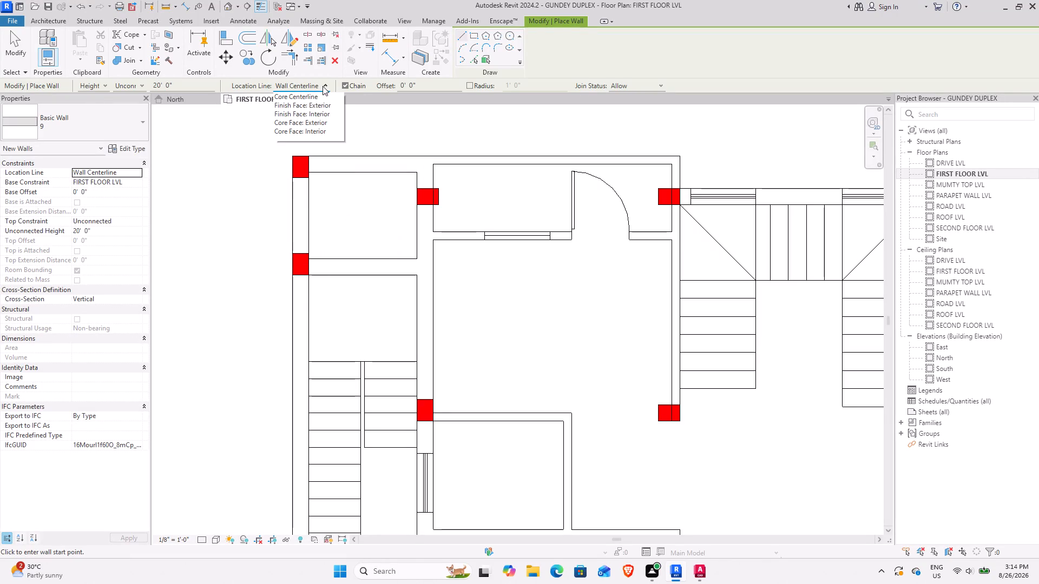
left_click(320, 115)
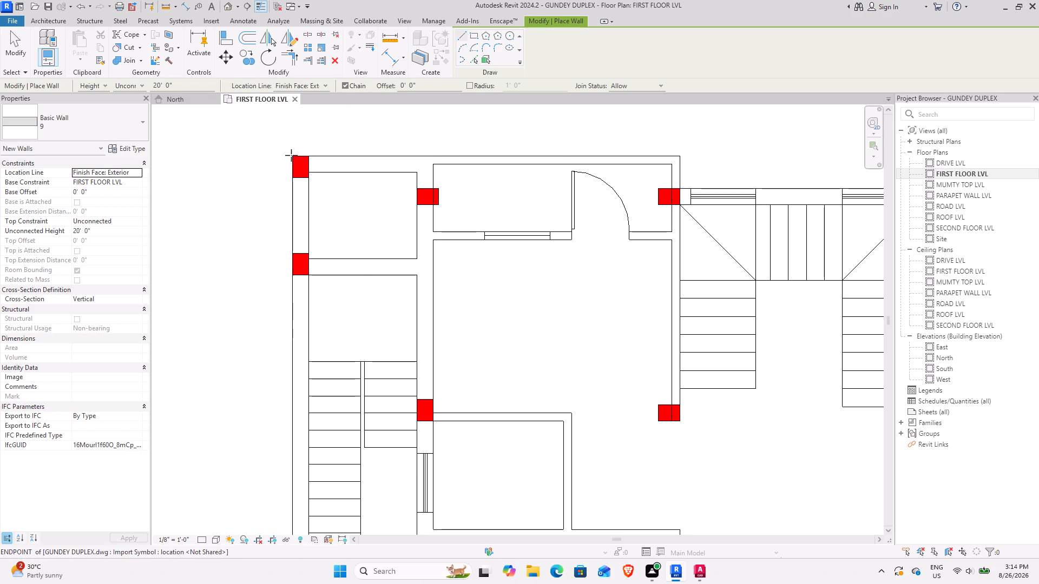
left_click(291, 155)
key("space")
scroll(308, 268, "down", 3)
middle_click_drag(292, 364, 297, 329)
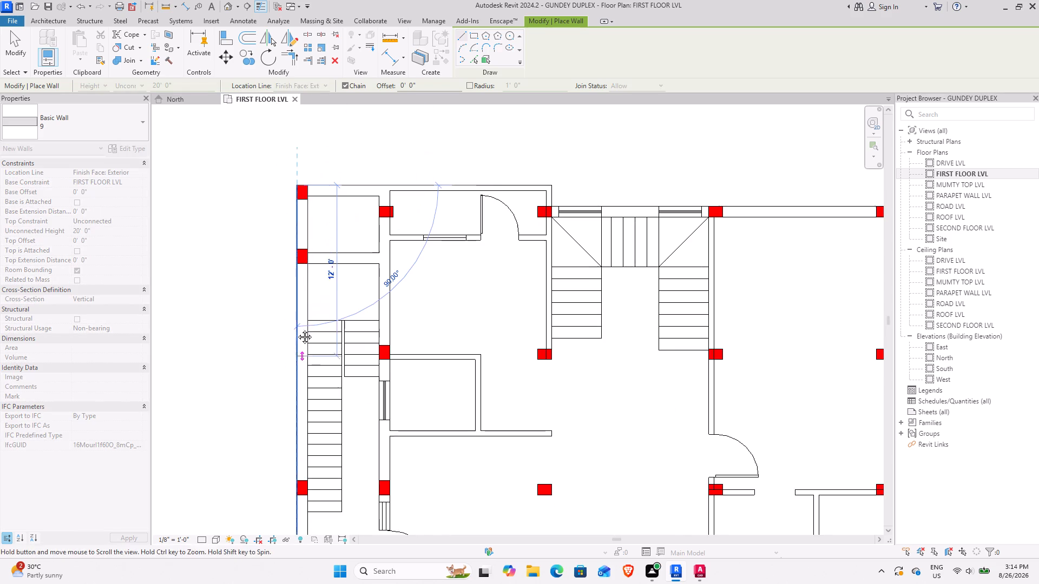
middle_click_drag(297, 329, 301, 126)
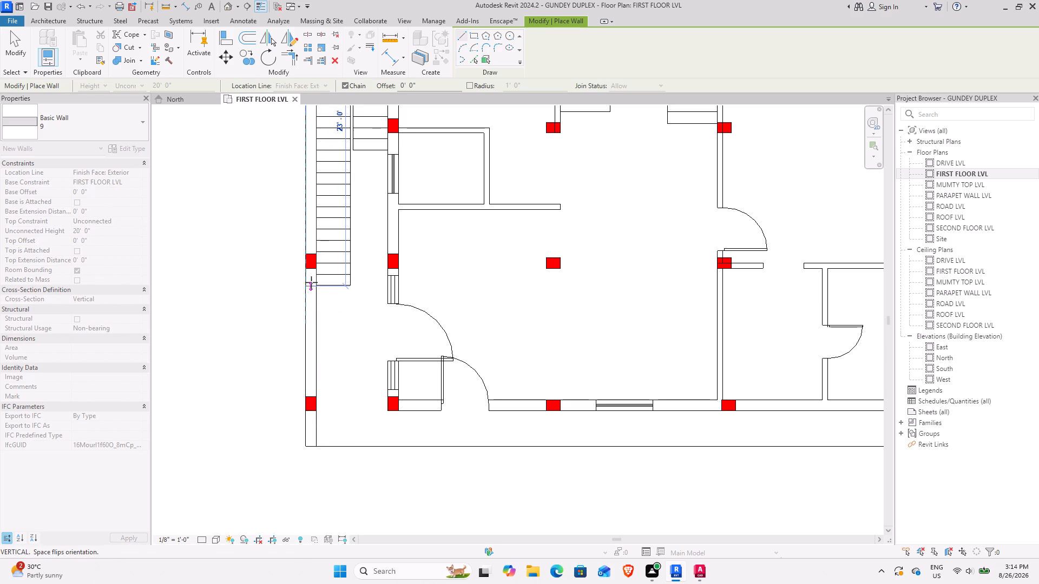
scroll(311, 280, "up", 3)
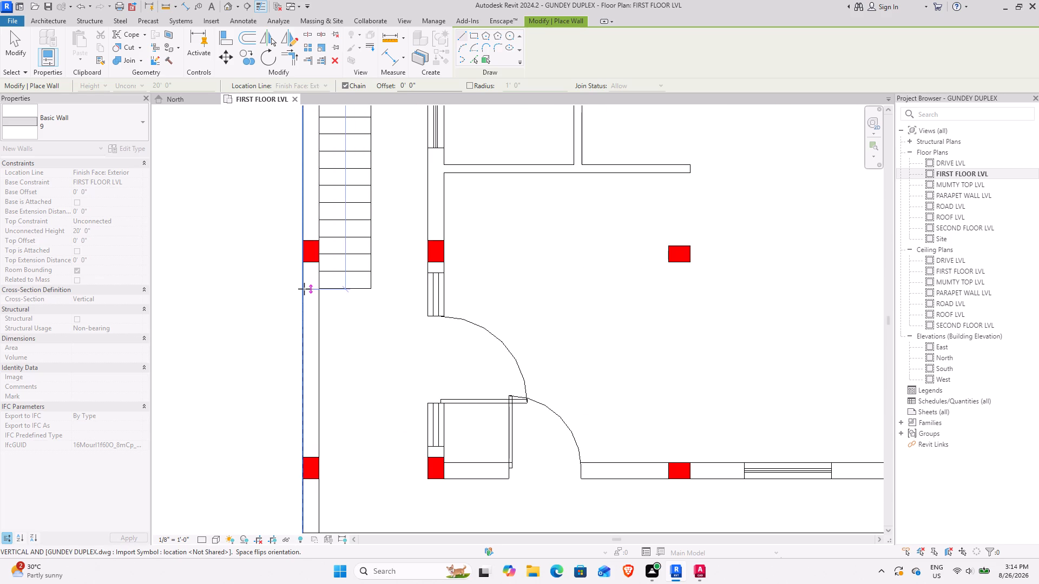
left_click(304, 289)
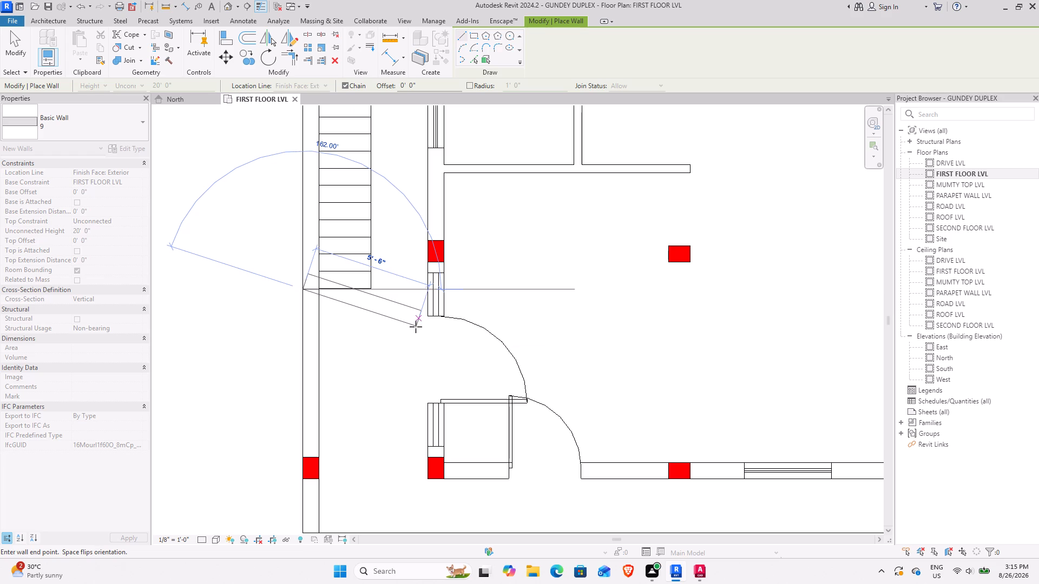
key("Escape")
key("Escape")
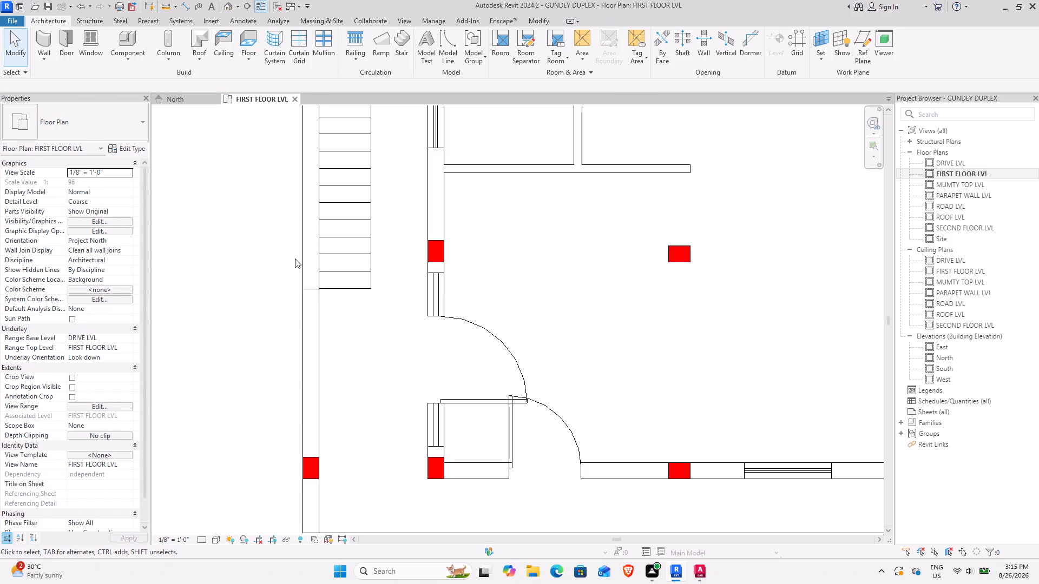
Set the top constraint of the outer stair wall up to level SECOND FLOOR LVL.
left_click(307, 267)
left_click(137, 219)
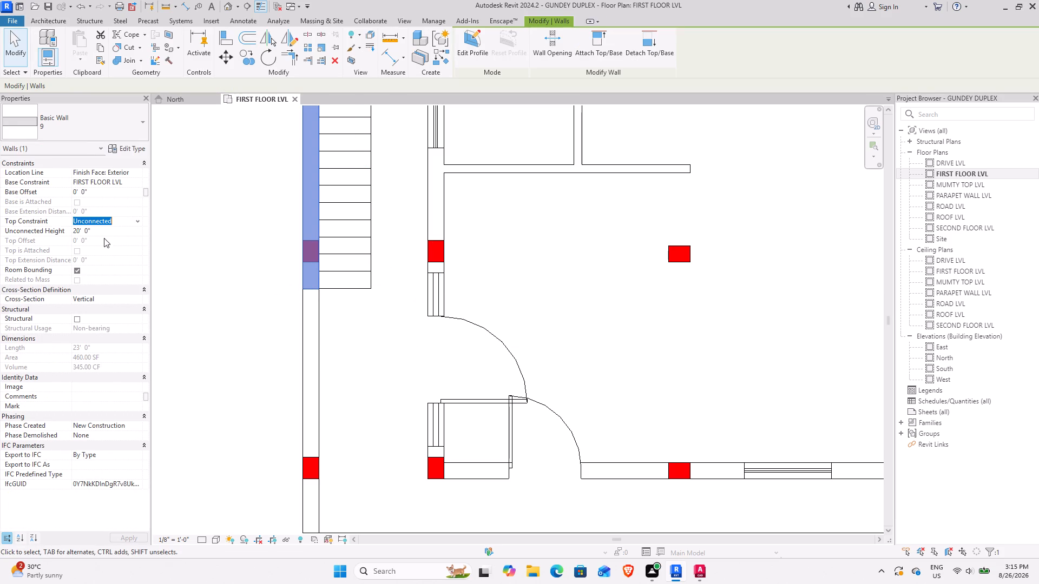
left_click(130, 264)
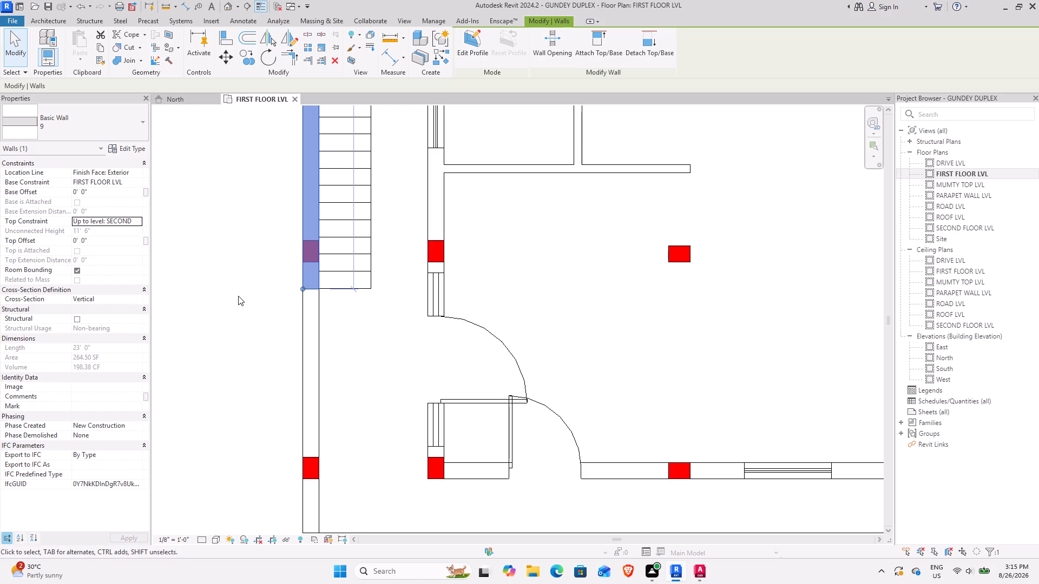
Draw matching walls of type 9 about 5' 9" across the top of the stair strip and down its inner side to the lower column.
left_click(444, 61)
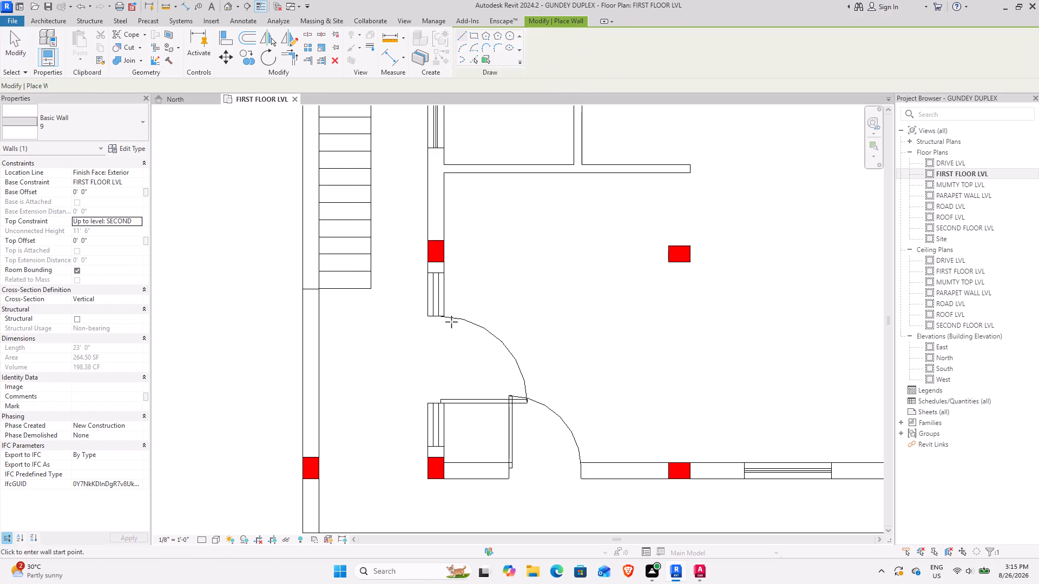
scroll(427, 298, "down", 3)
middle_click_drag(429, 260, 397, 441)
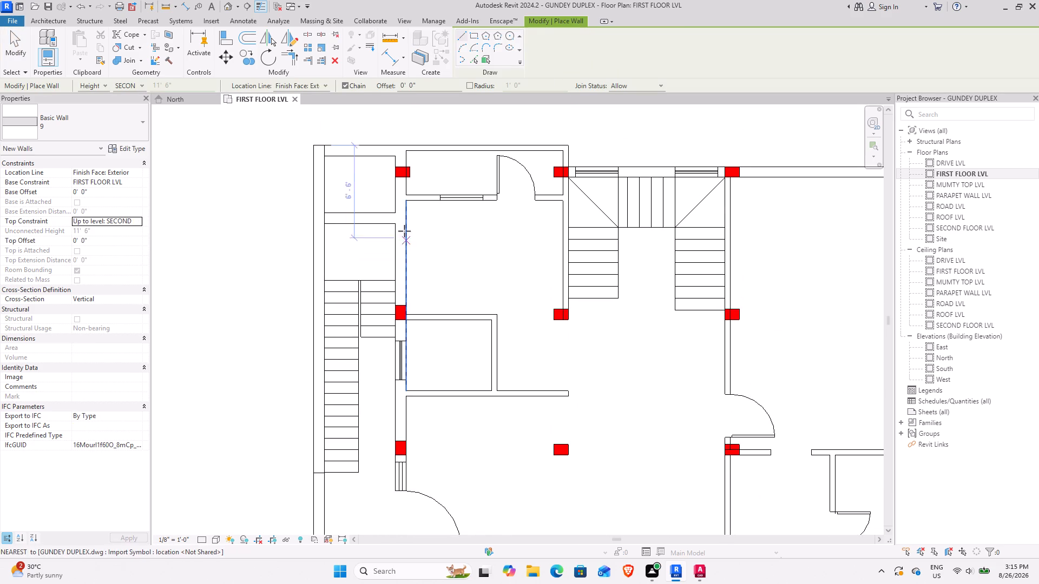
left_click(327, 146)
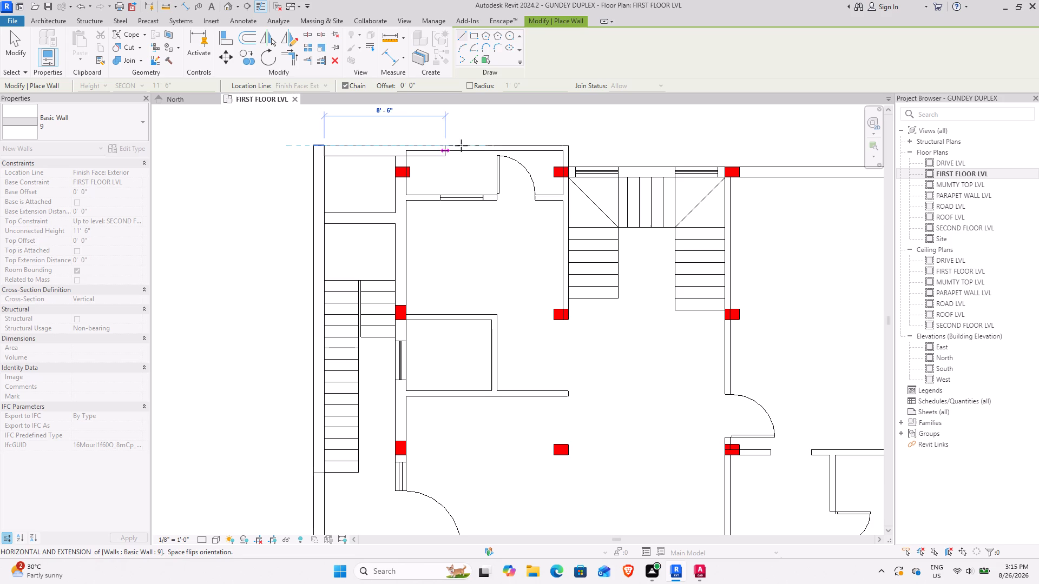
left_click(407, 149)
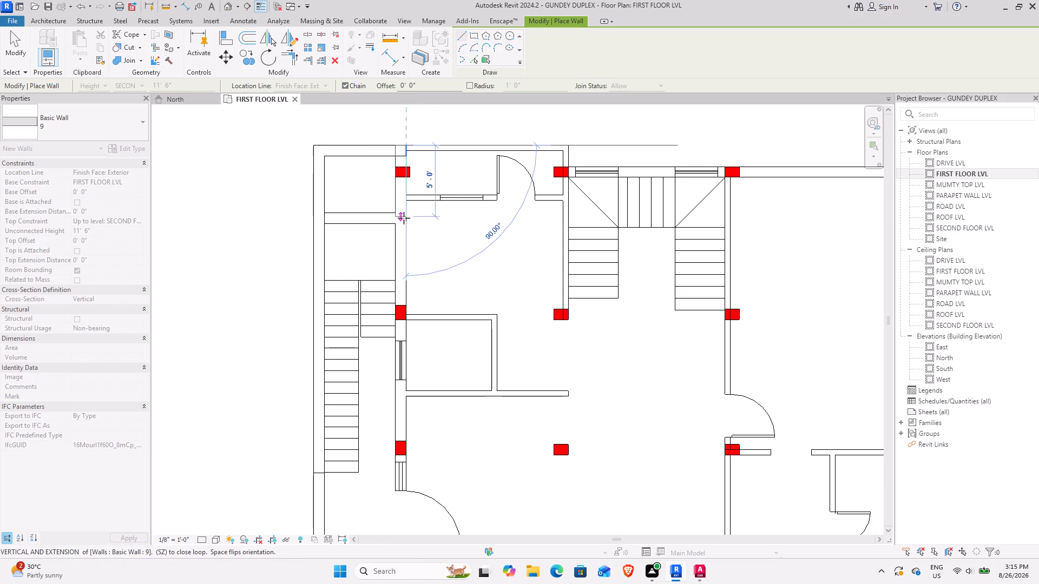
middle_click_drag(409, 436, 411, 281)
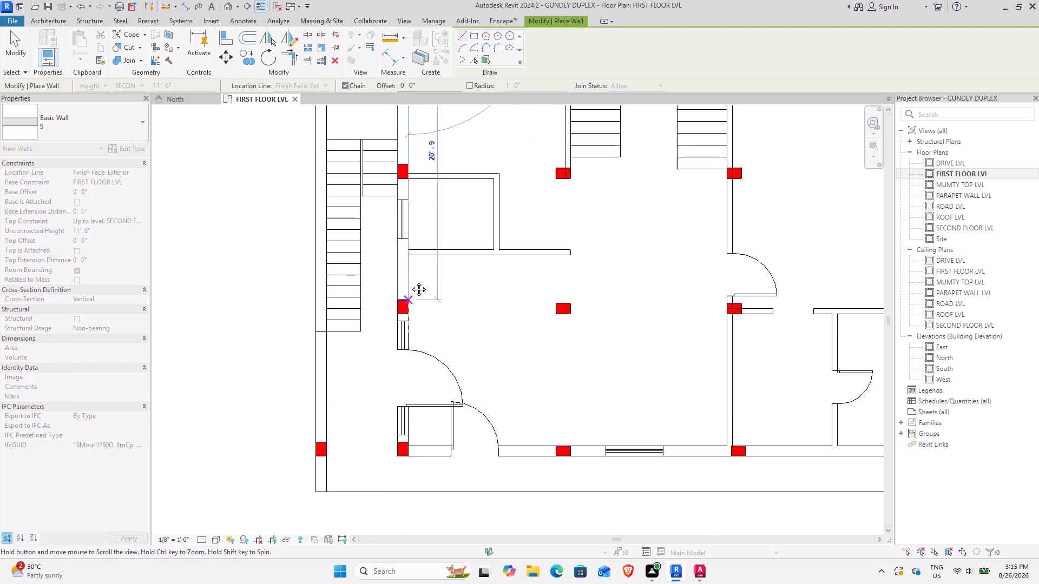
middle_click_drag(411, 281, 411, 250)
left_click(415, 407)
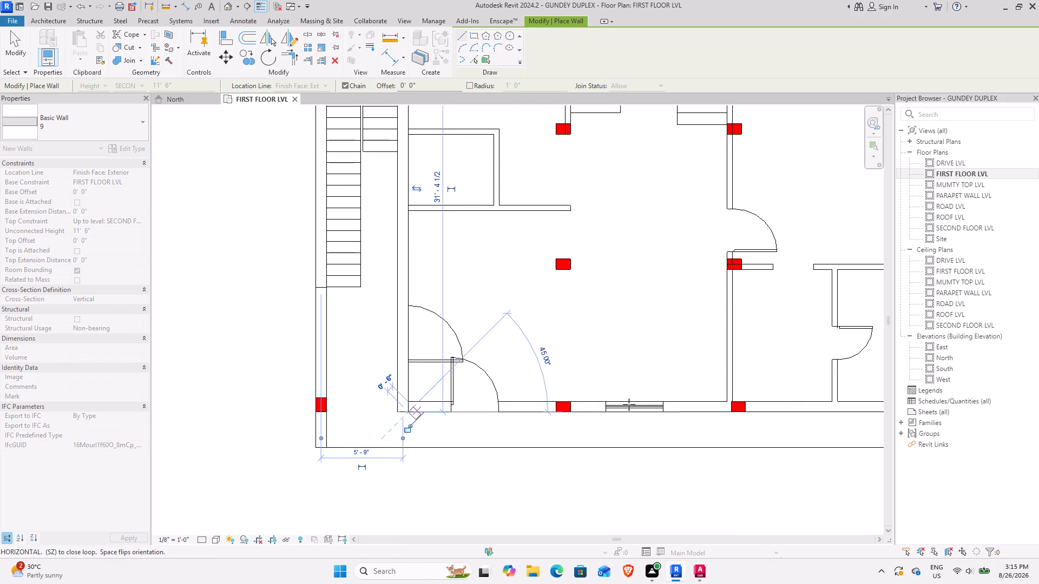
Continue the type 9 wall chain 37' 10" along the bottom, up the right side, and 26' 5 1/2" back along the top to the central staircase's left corner.
key("space")
middle_click_drag(747, 407, 515, 400)
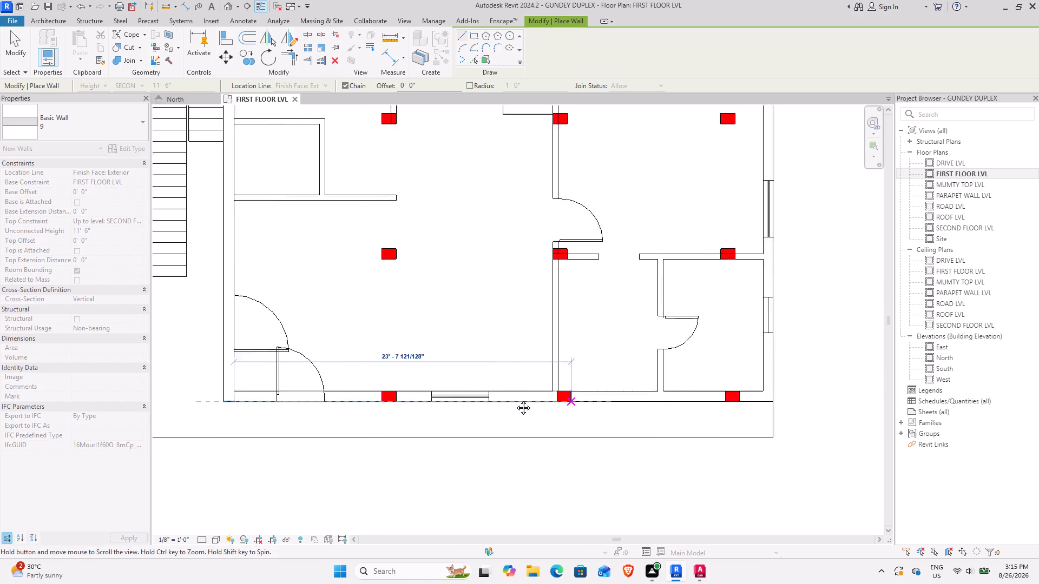
middle_click_drag(515, 400, 394, 414)
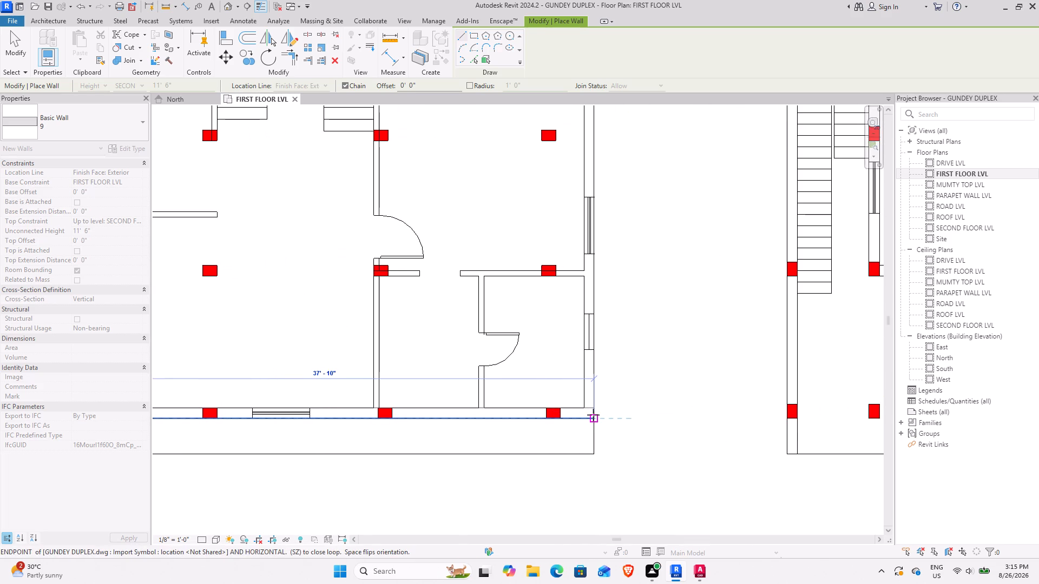
left_click(593, 415)
middle_click_drag(587, 237, 588, 549)
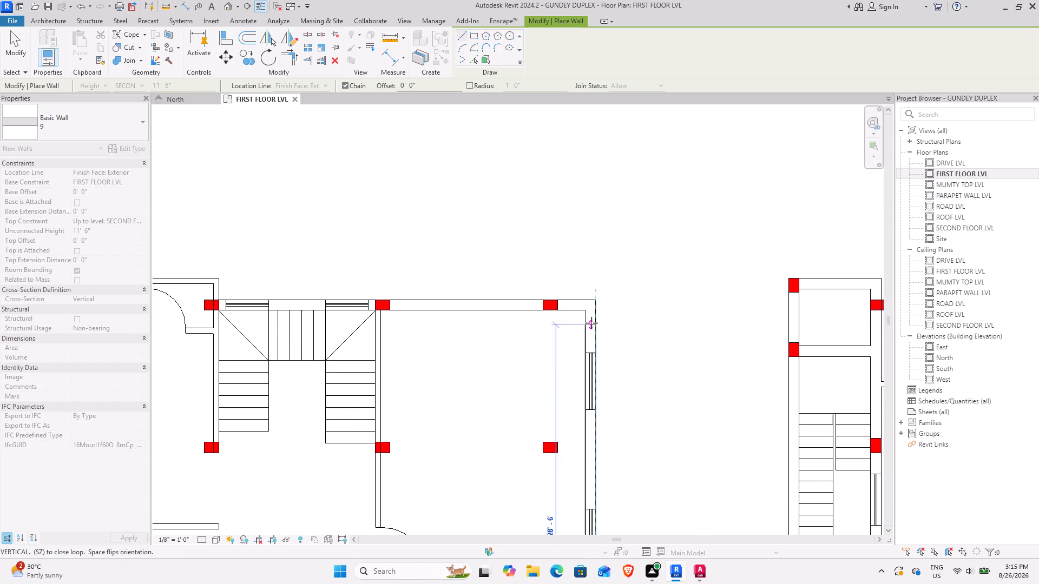
left_click(597, 300)
middle_click_drag(391, 301, 501, 294)
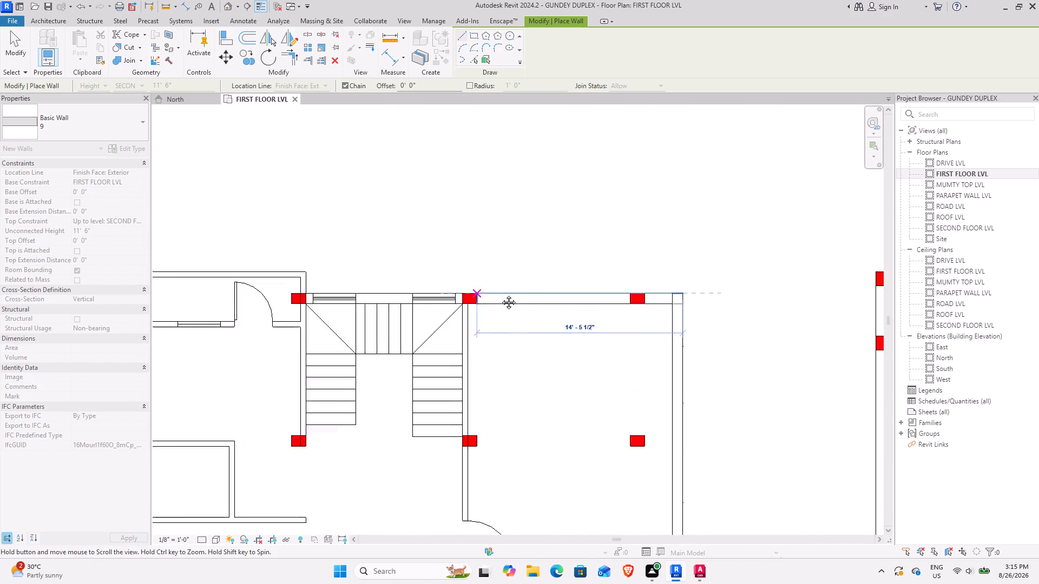
middle_click_drag(501, 294, 603, 294)
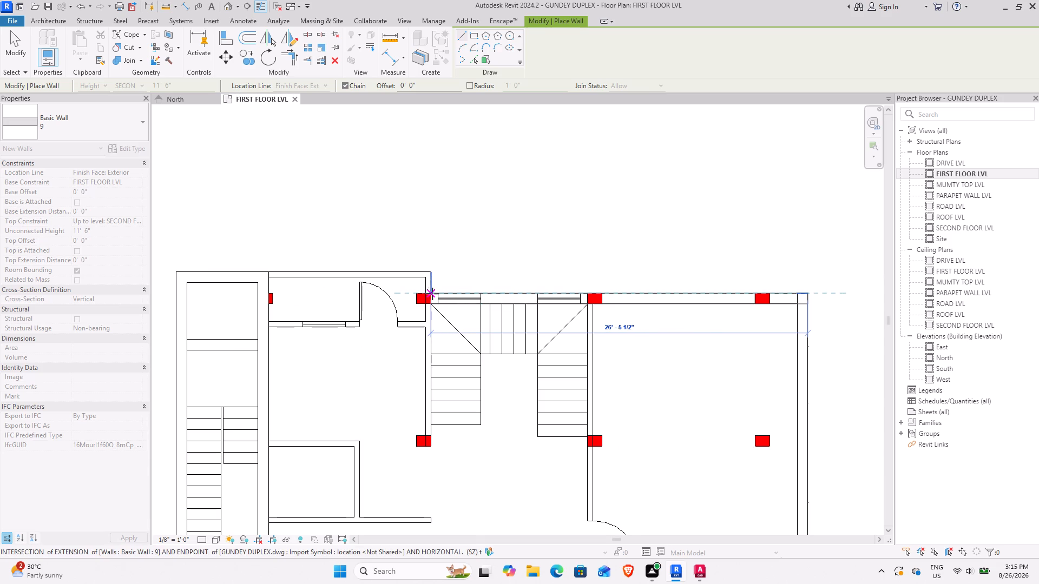
left_click(432, 294)
key("Escape")
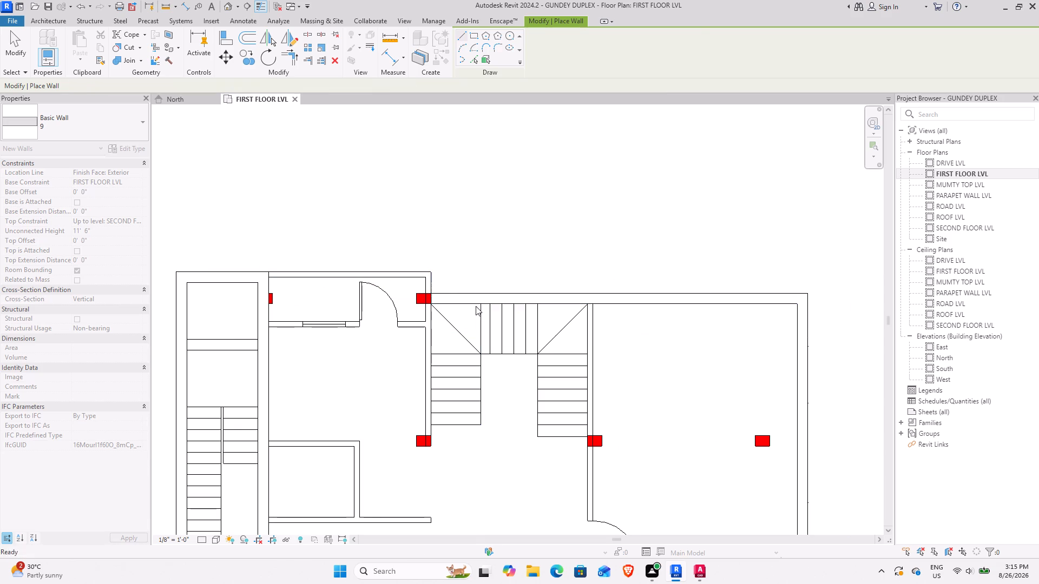
middle_click_drag(398, 329, 474, 115)
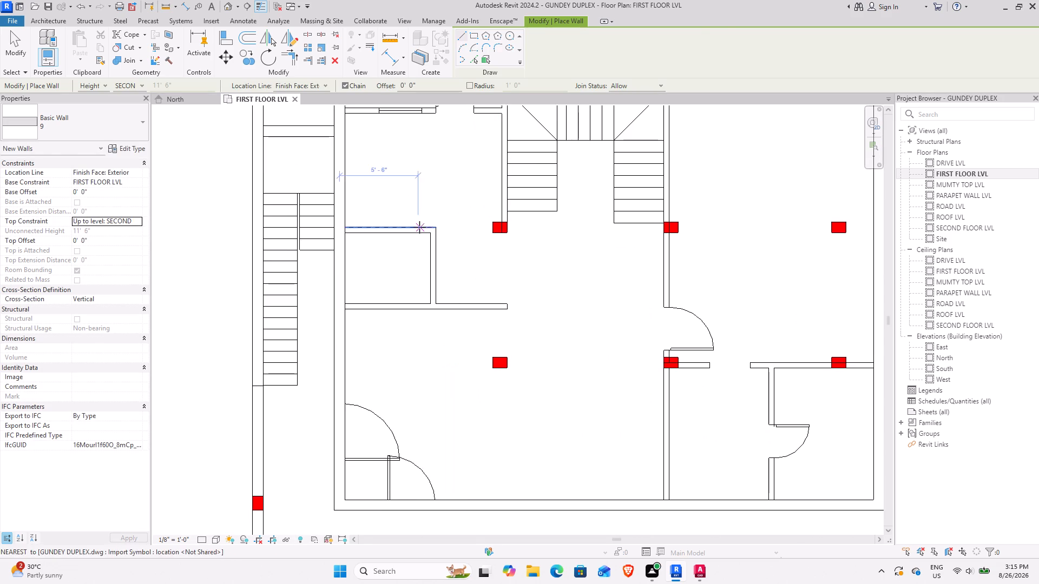
key("Escape")
Duplicate wall type 9 under the name 4.
left_click(51, 35)
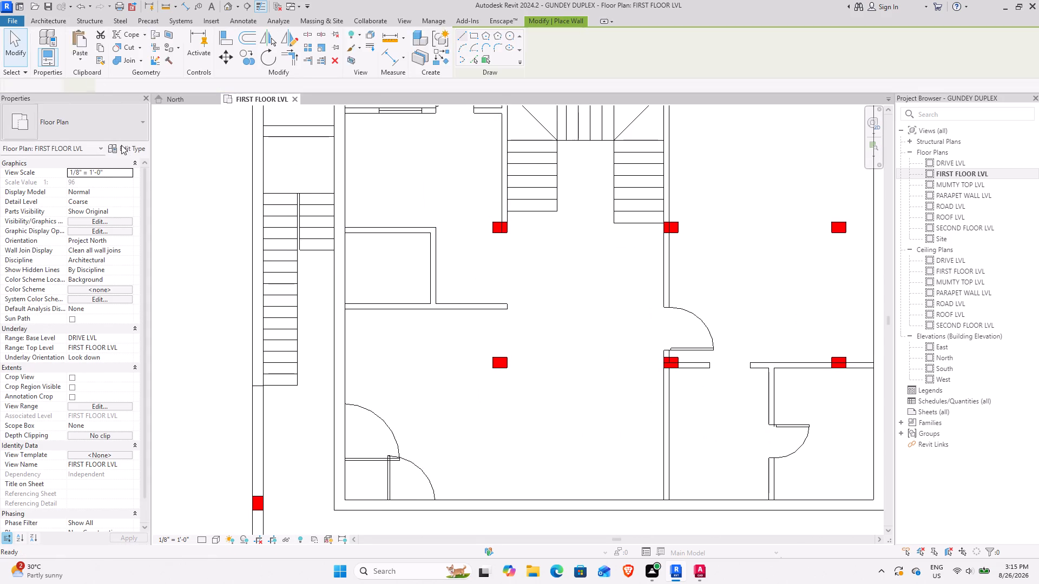
left_click(127, 151)
left_click(720, 178)
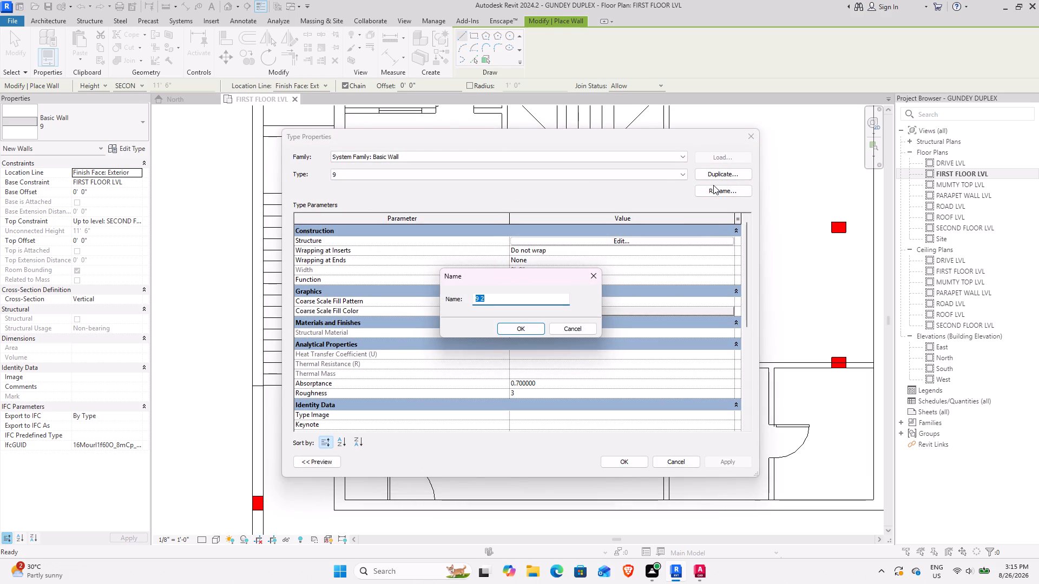
key("4")
key("Return")
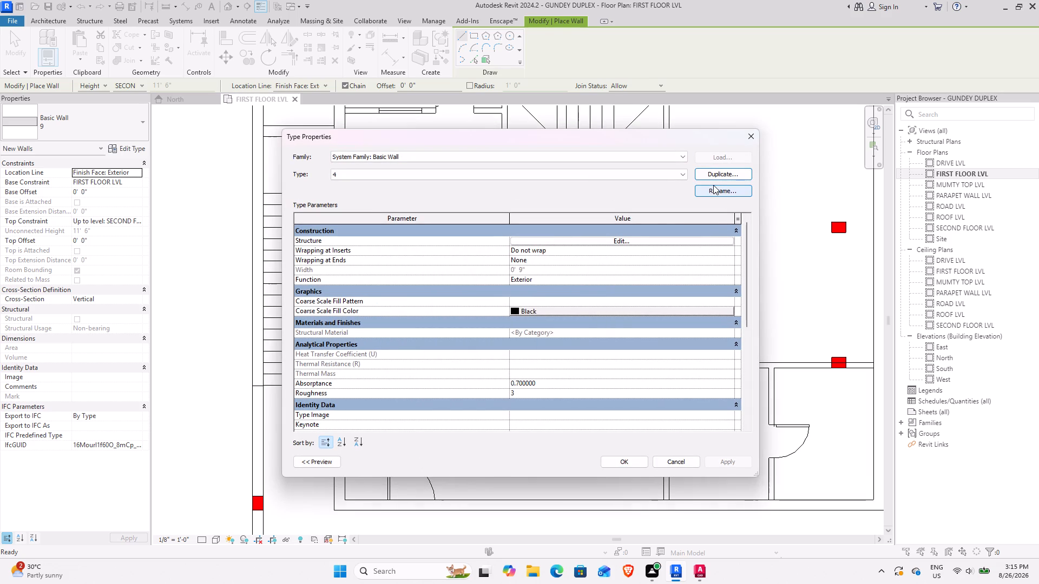
Set the structure layer thickness of wall type 4 to 4" and apply the type properties.
left_click(629, 242)
left_click(552, 243)
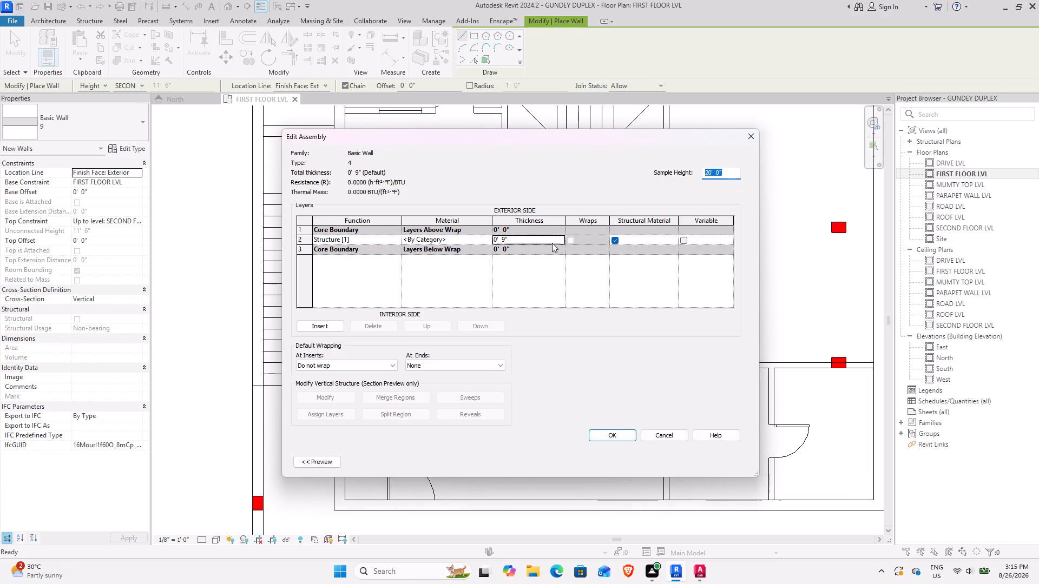
type("4\"")
key("Return")
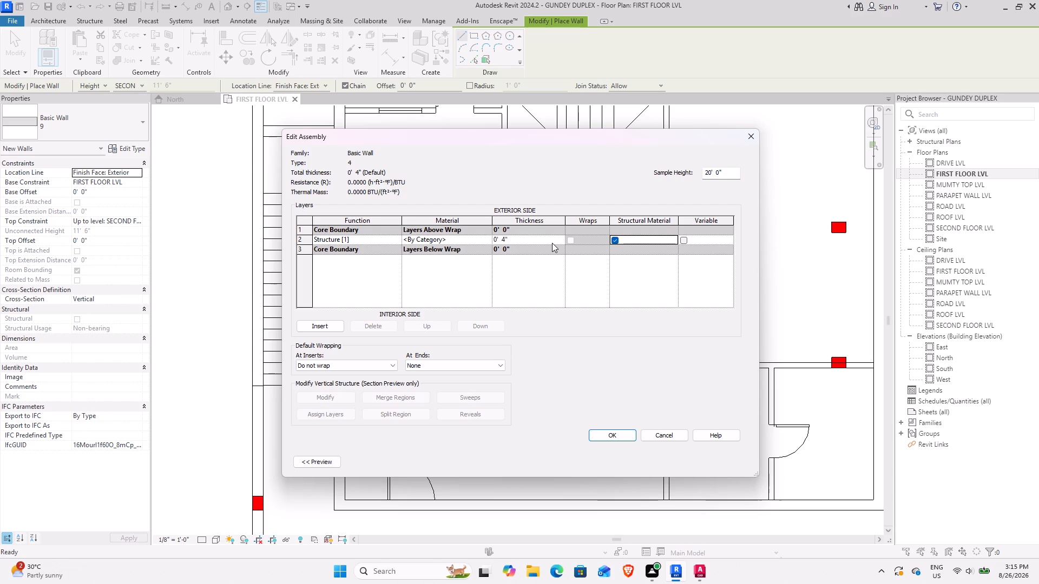
left_click(607, 433)
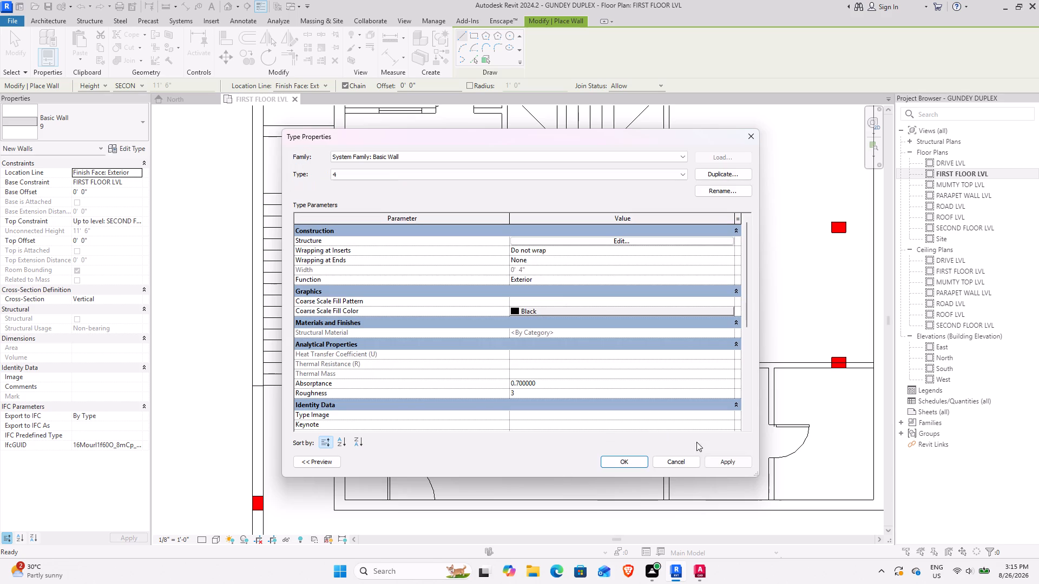
left_click(741, 459)
left_click(634, 461)
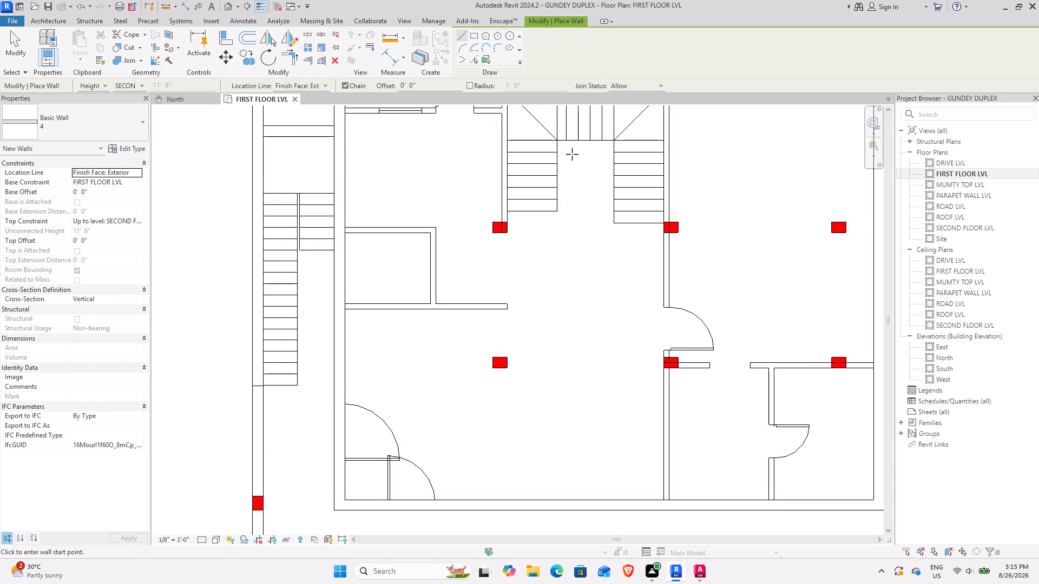
Draw a type 4 wall 11' 9" along the top edge from the stair strip to the corner near the central staircase.
middle_click_drag(574, 155, 557, 367)
scroll(337, 258, "up", 3)
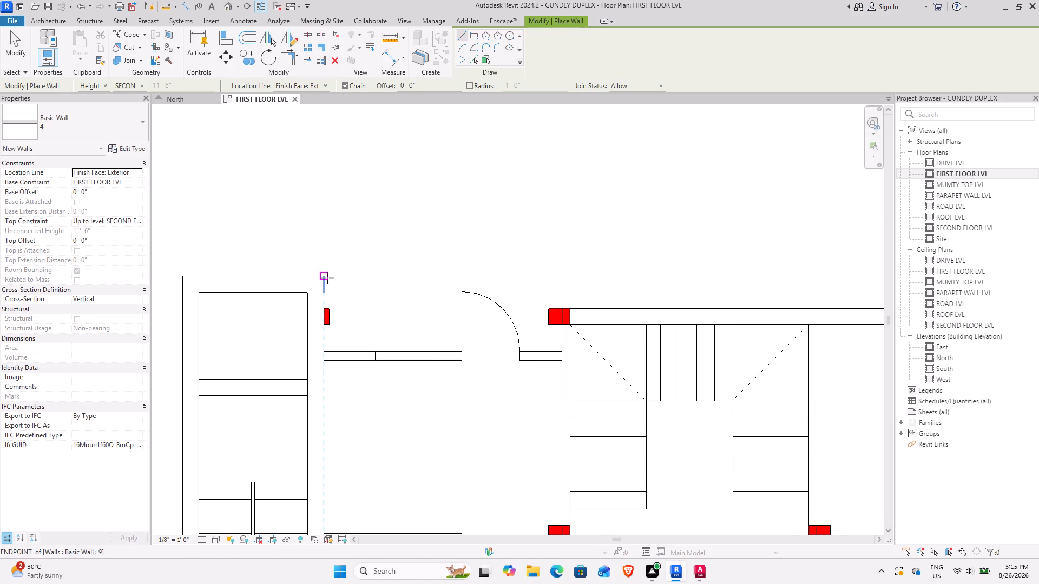
left_click(327, 276)
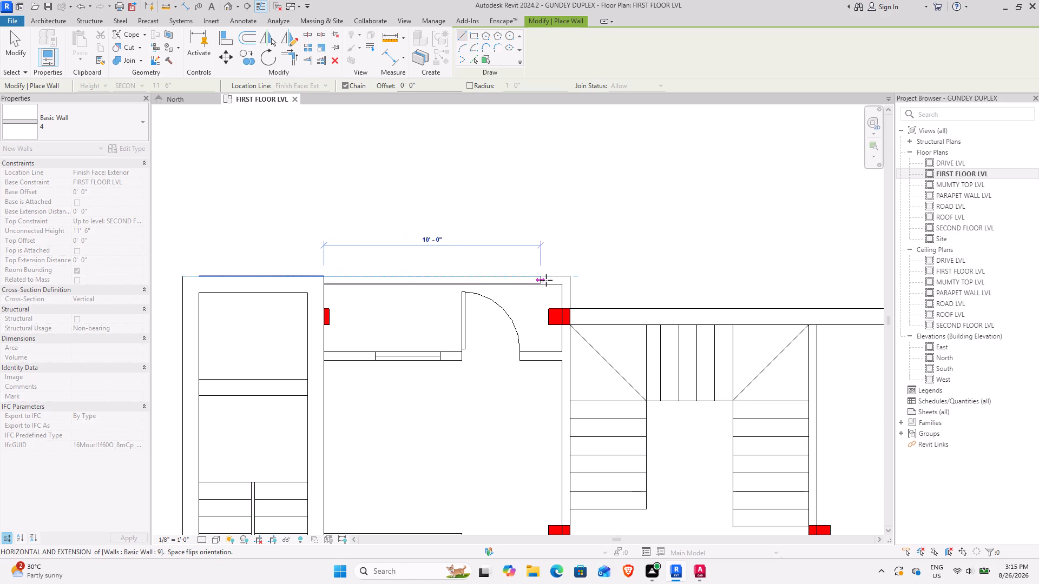
left_click(573, 280)
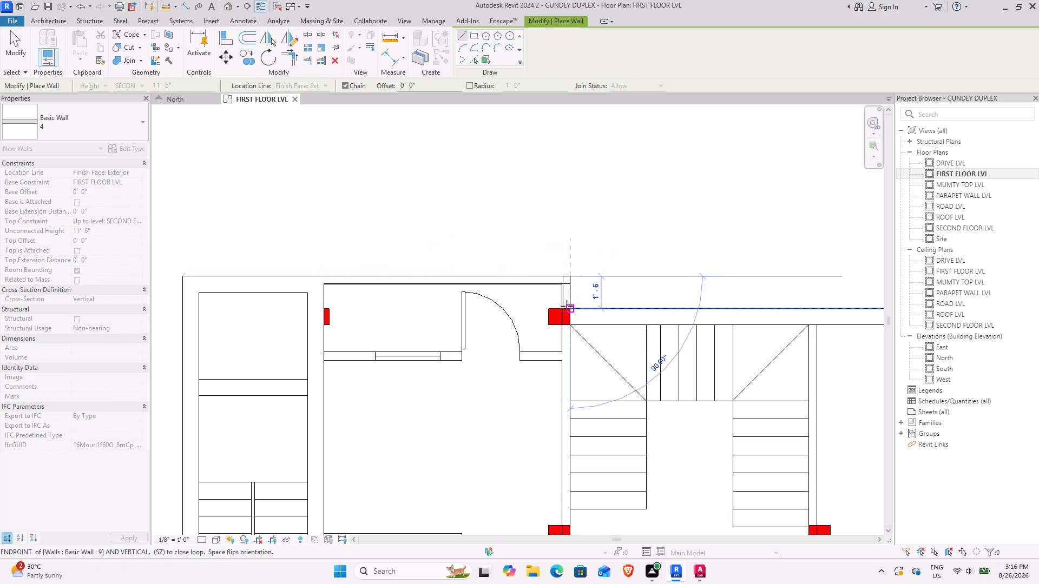
scroll(575, 302, "up", 4)
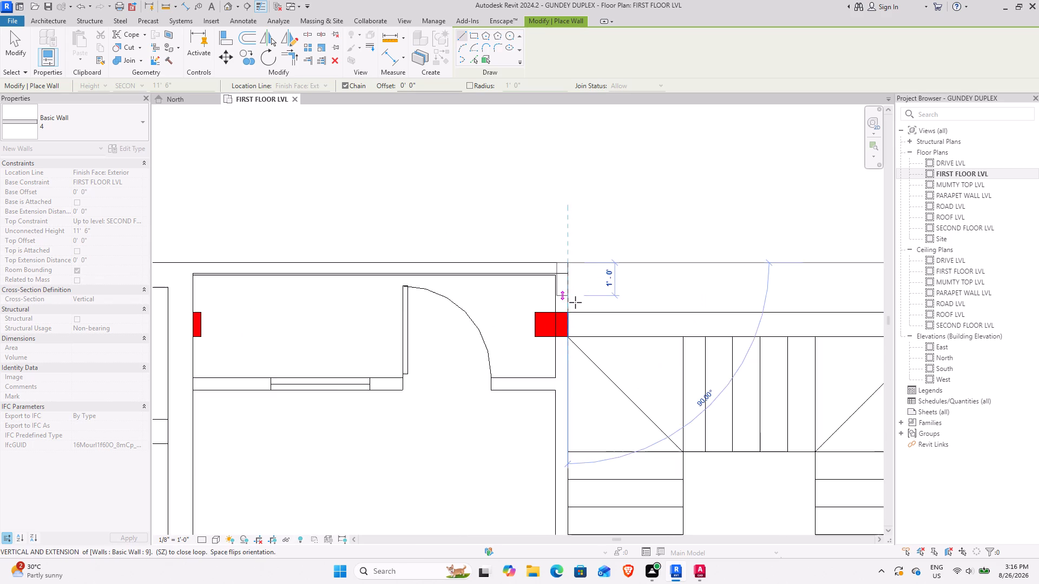
scroll(575, 302, "up", 5)
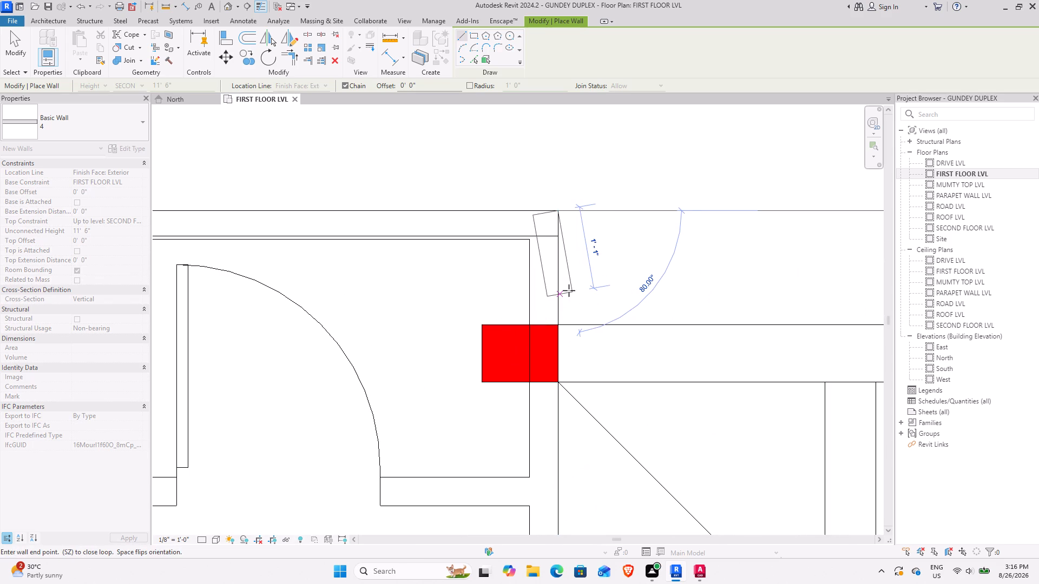
key("Escape")
key("Escape")
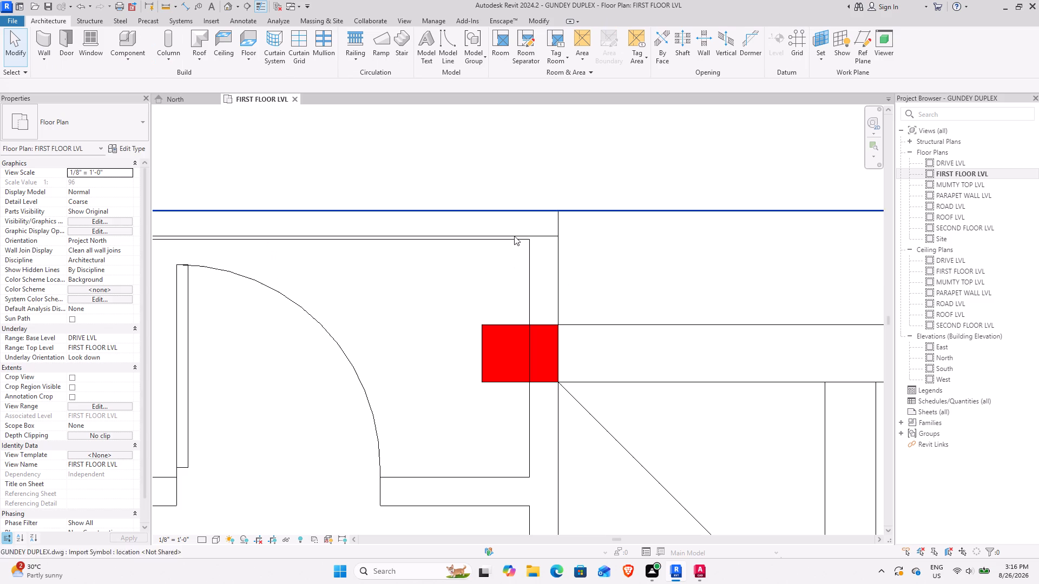
Set the structure layer thickness of wall type 4 to 4.5" and apply the type properties.
left_click(511, 237)
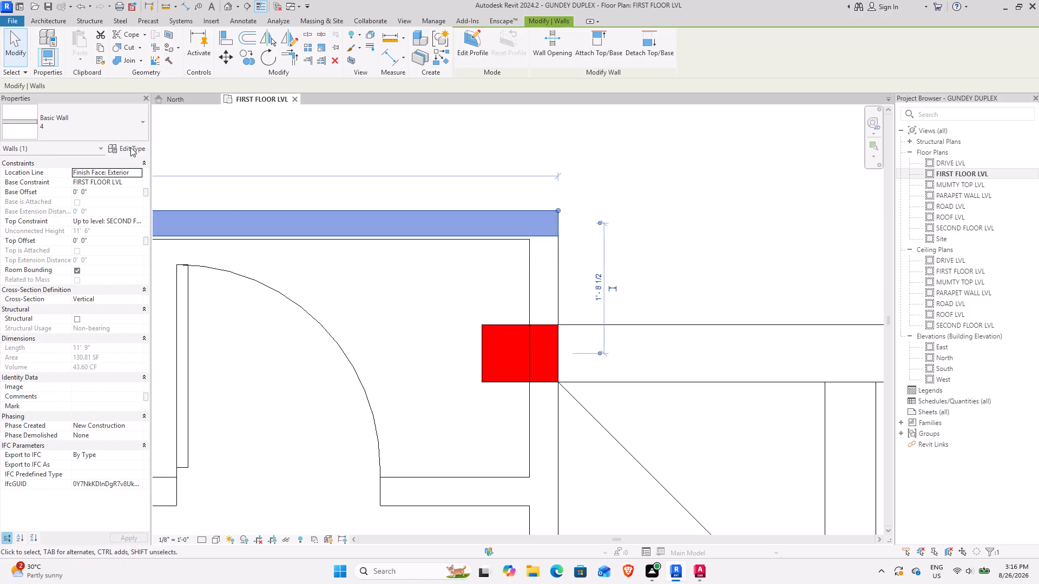
left_click(130, 147)
left_click(623, 240)
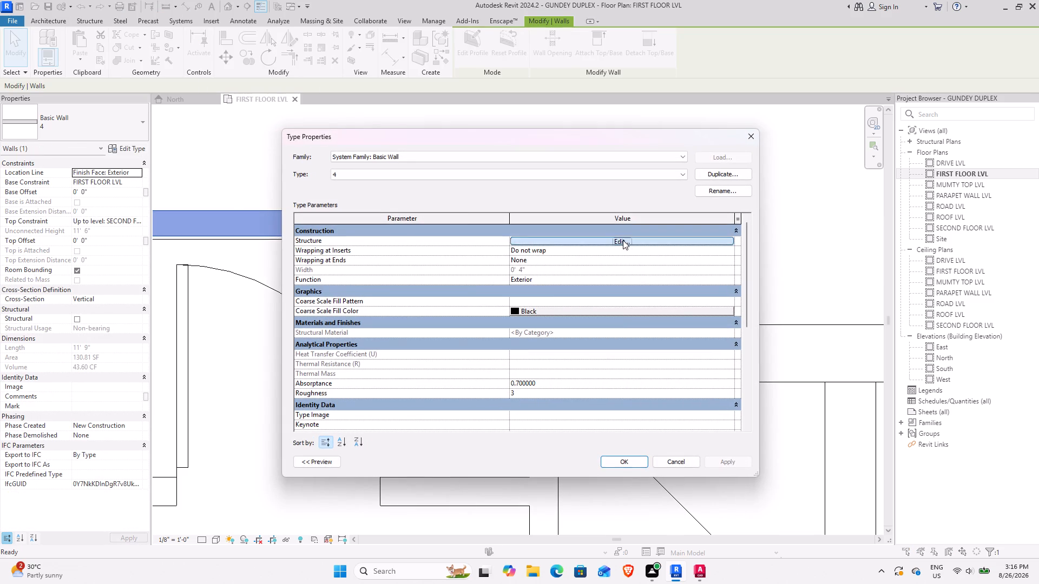
left_click(562, 236)
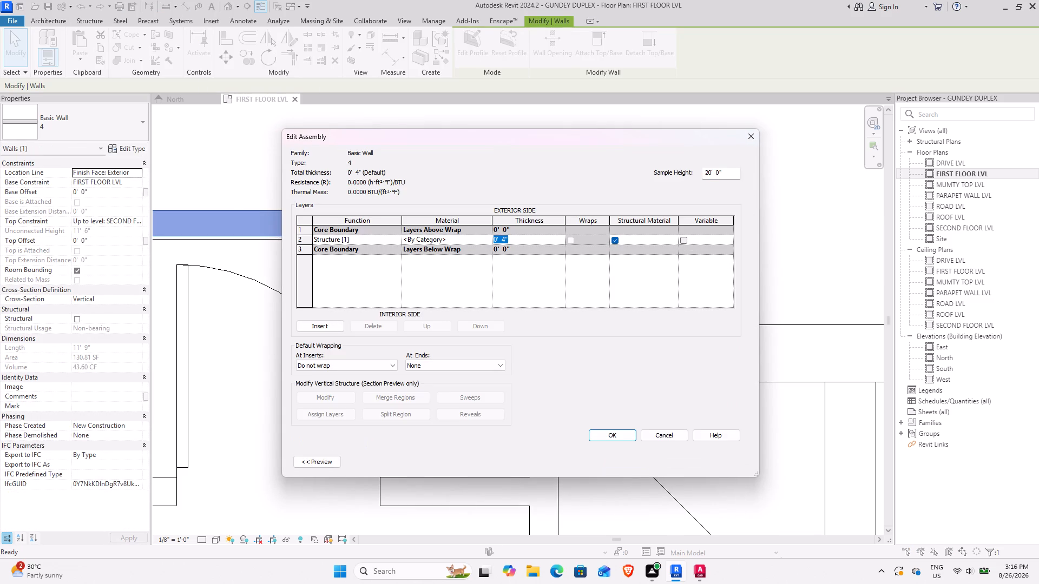
key("5")
key("Return")
key("5")
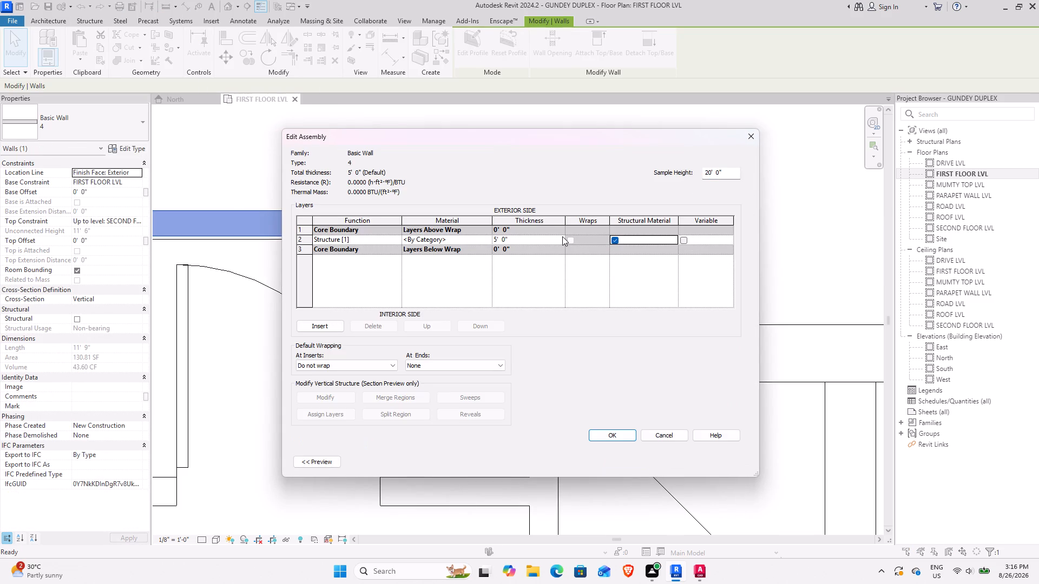
left_click(550, 241)
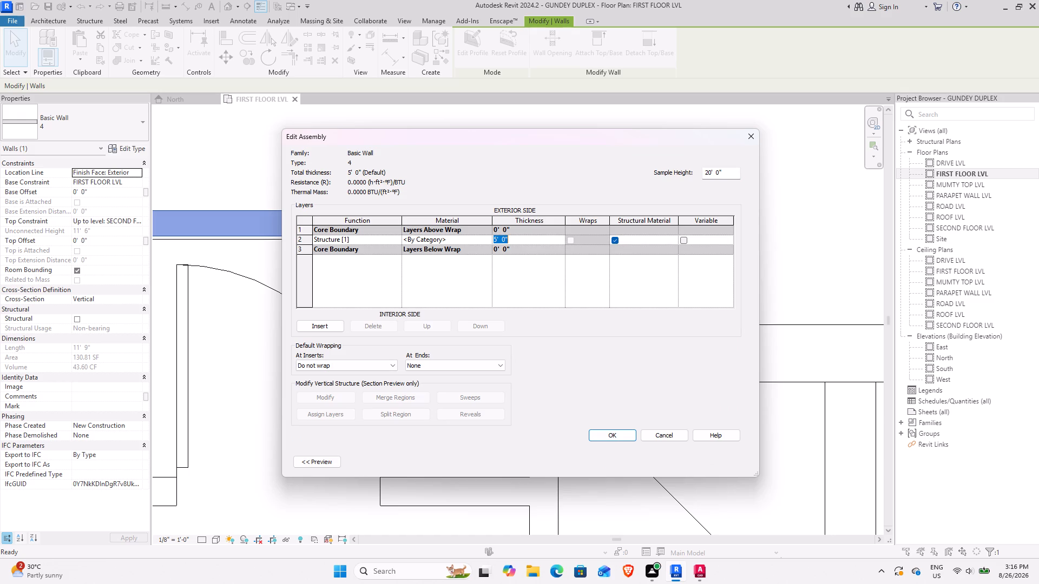
type("4.5")
key("shift+quotedbl")
key("Return")
left_click(625, 432)
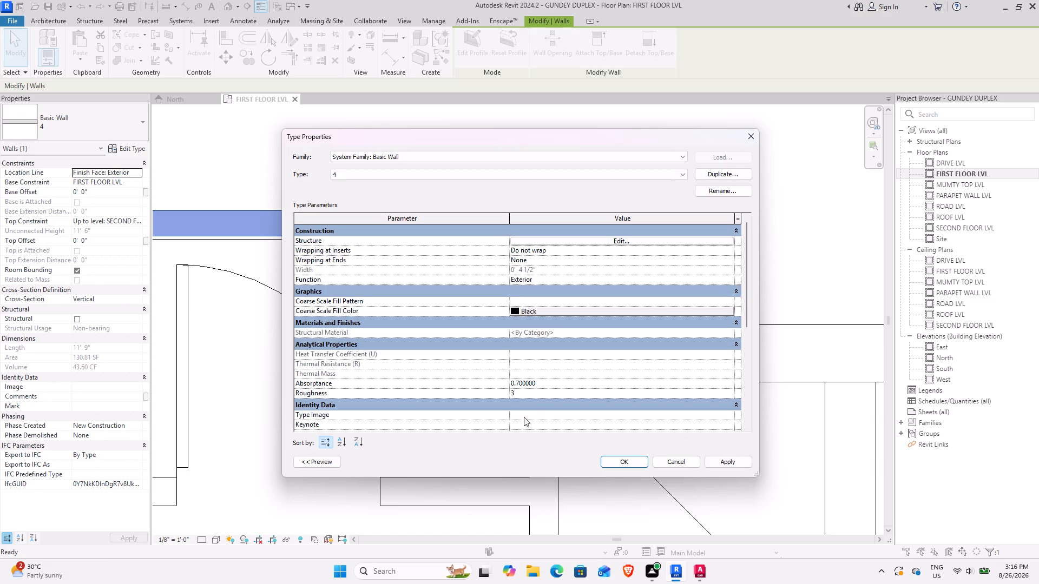
left_click(739, 460)
left_click(621, 462)
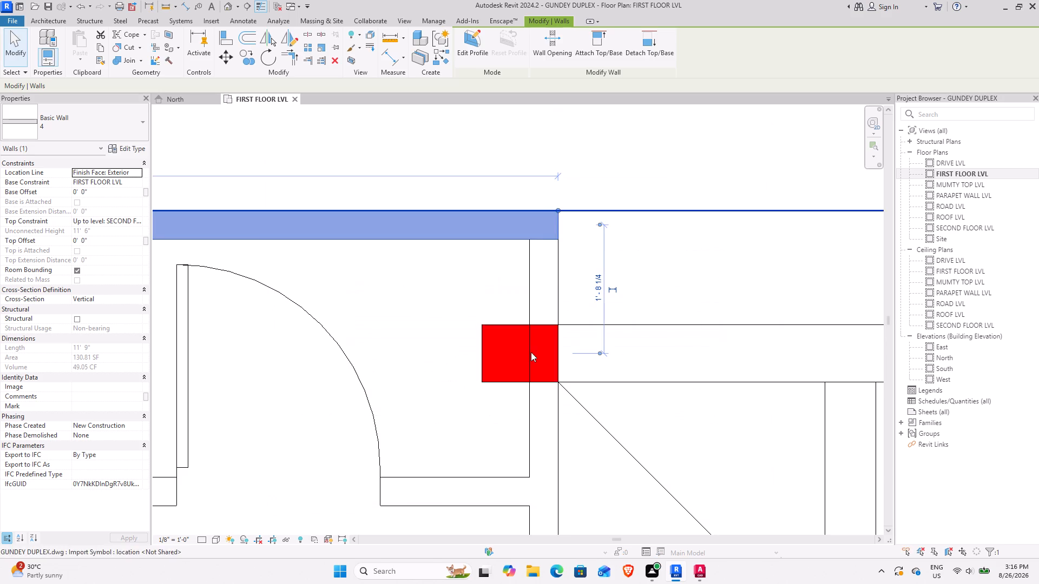
Draw a type 4 wall 11' 10 1/2" from the top wall's right end down the central staircase's left side to the lower column.
left_click(435, 54)
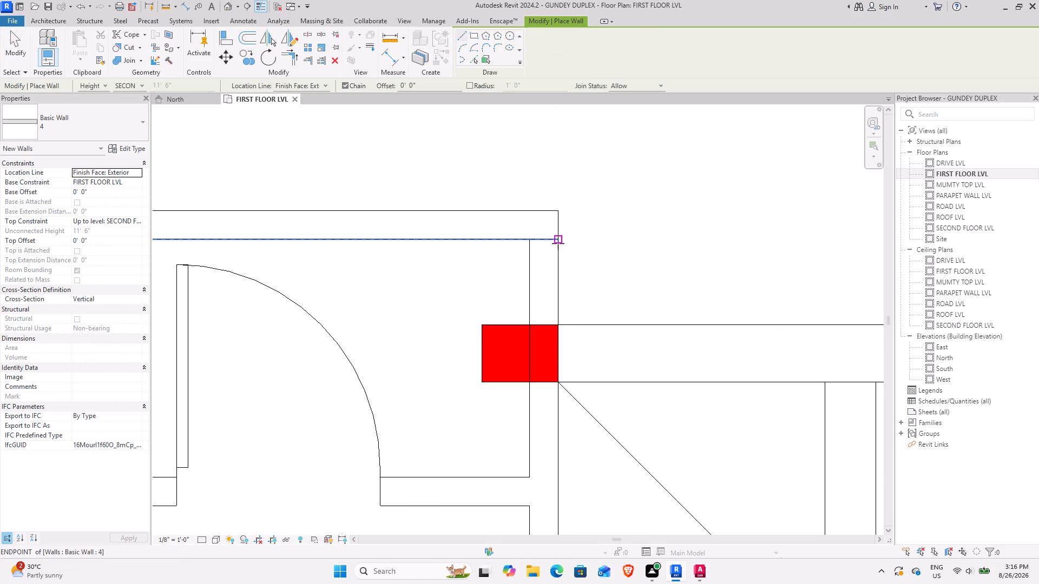
left_click(557, 243)
scroll(564, 442, "down", 2)
middle_click_drag(561, 446, 557, 414)
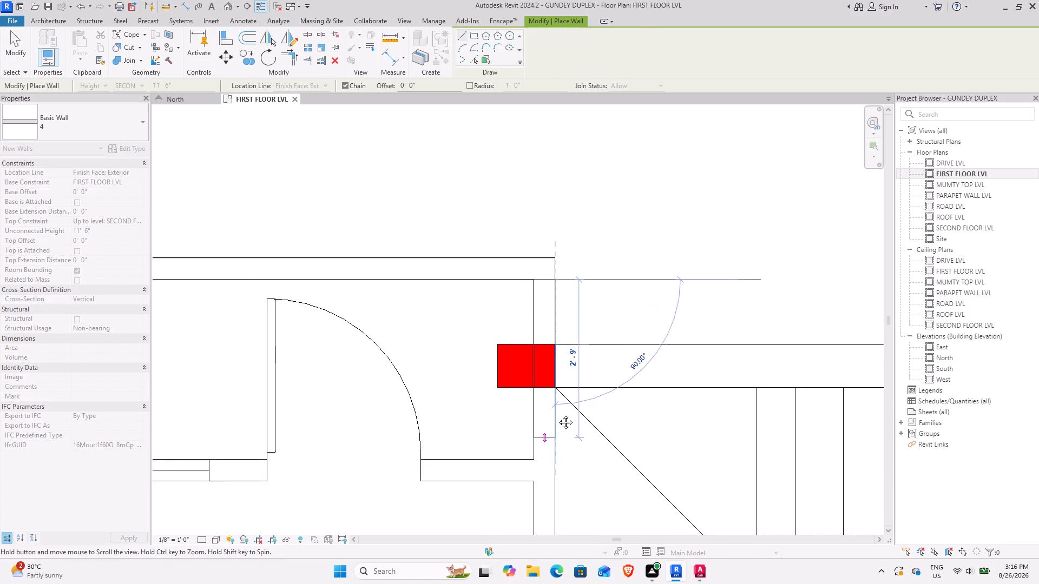
middle_click_drag(557, 414, 554, 264)
scroll(559, 448, "down", 3)
middle_click_drag(561, 497, 549, 257)
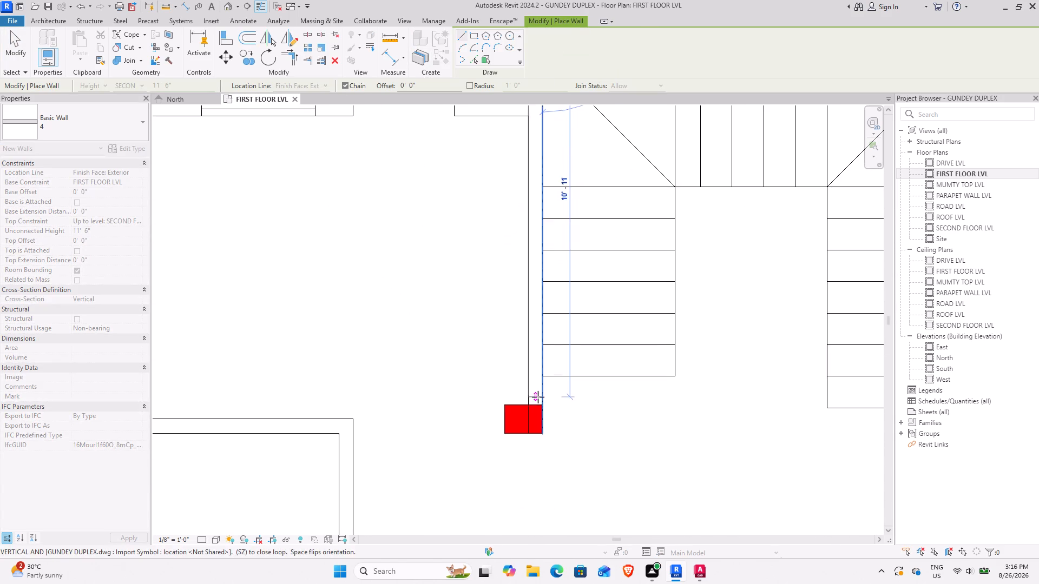
scroll(547, 434, "down", 4)
middle_click_drag(545, 434, 541, 251)
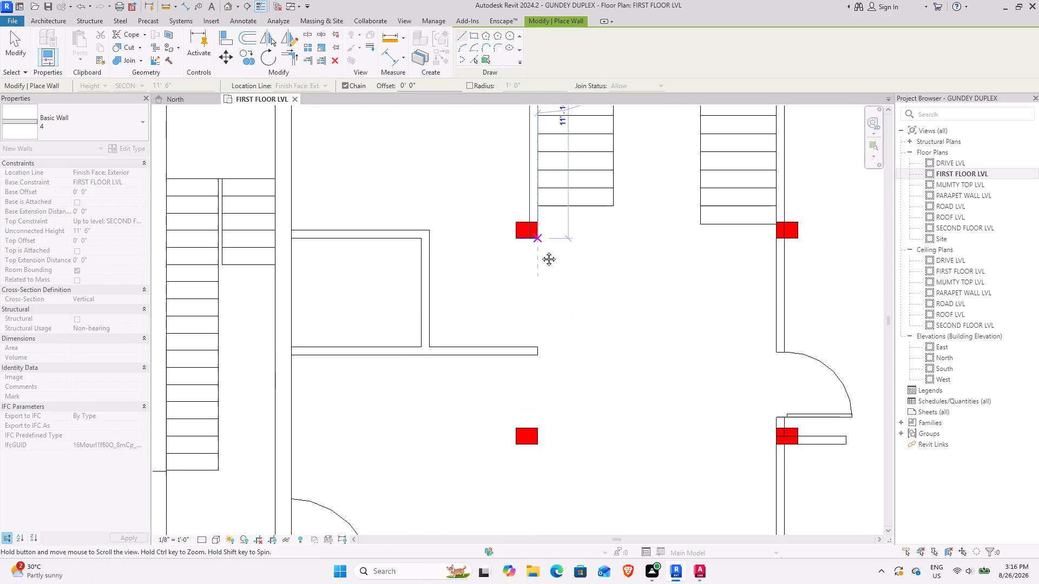
middle_click_drag(541, 251, 543, 283)
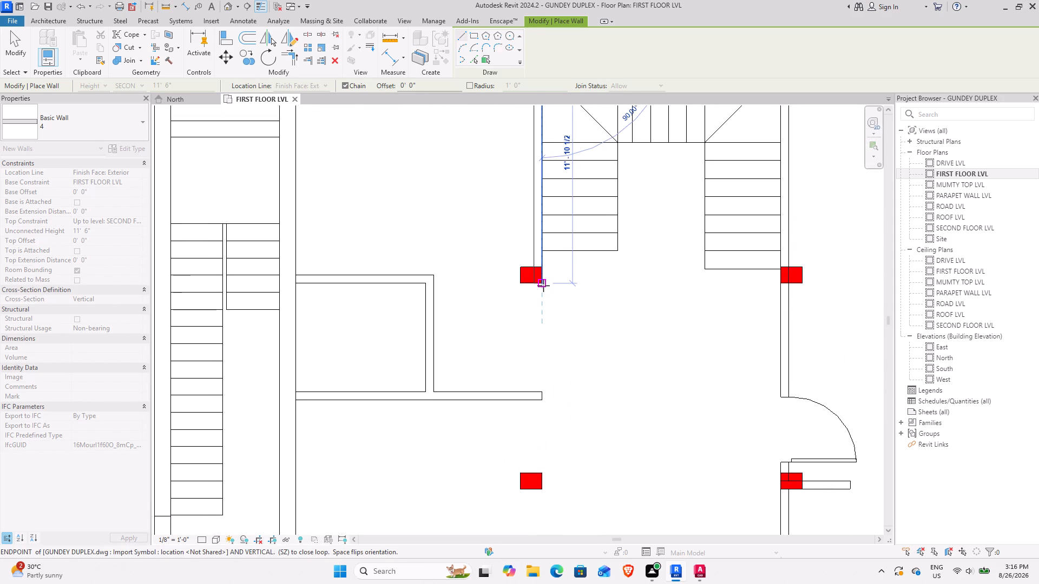
left_click(543, 286)
middle_click_drag(536, 232, 561, 344)
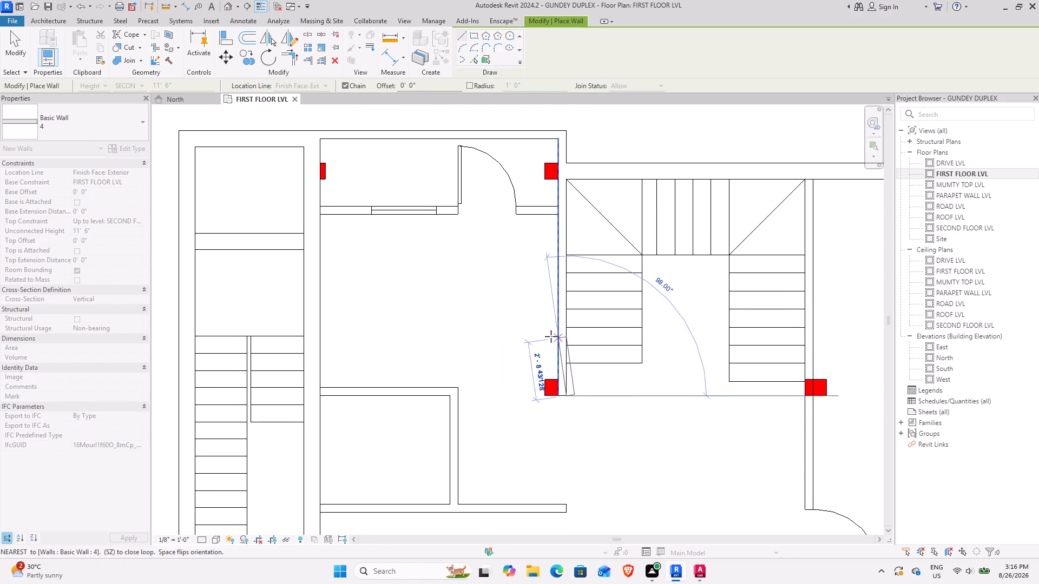
key("Escape")
Draw a type 4 wall along the upper door-and-window line, from the staircase-side wall to the stair strip wall, flipped onto the plan lines.
left_click(557, 205)
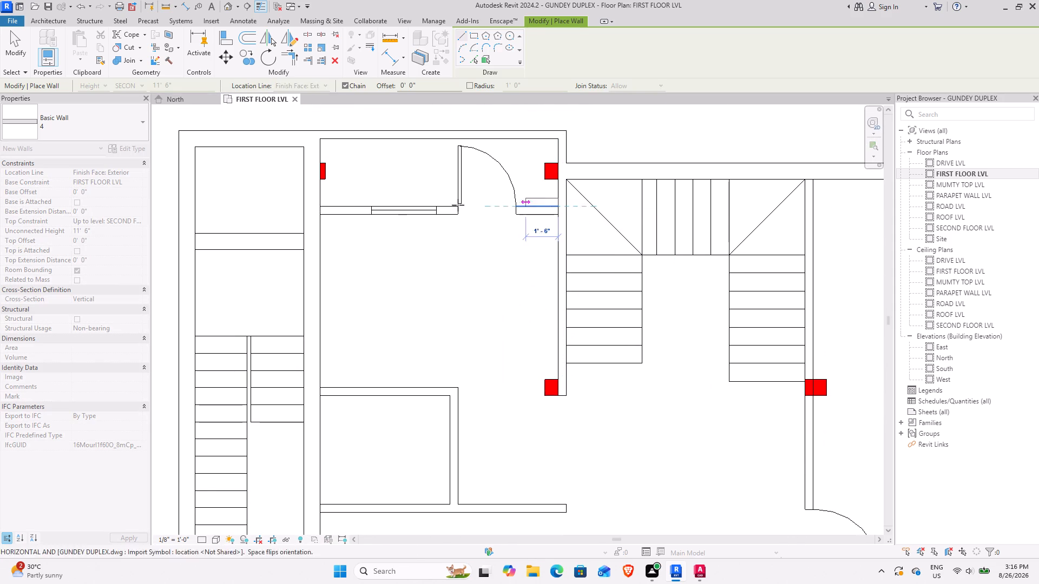
key("space")
left_click(321, 207)
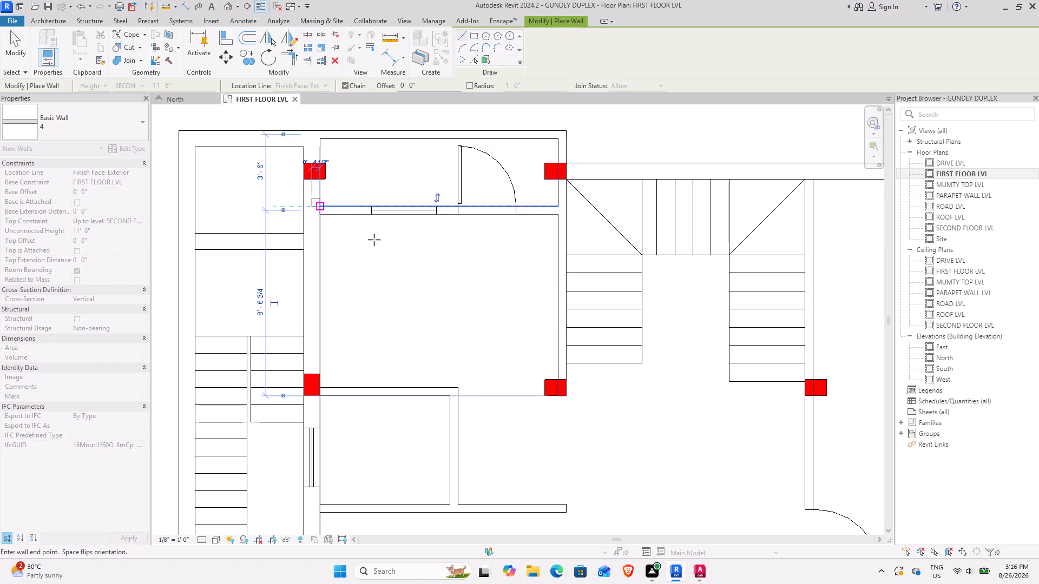
key("Escape")
Draw the small room's type 4 walls: about 6' 6" across its top from the stair strip wall, and 5' 4 1/2" down its right side.
left_click(319, 388)
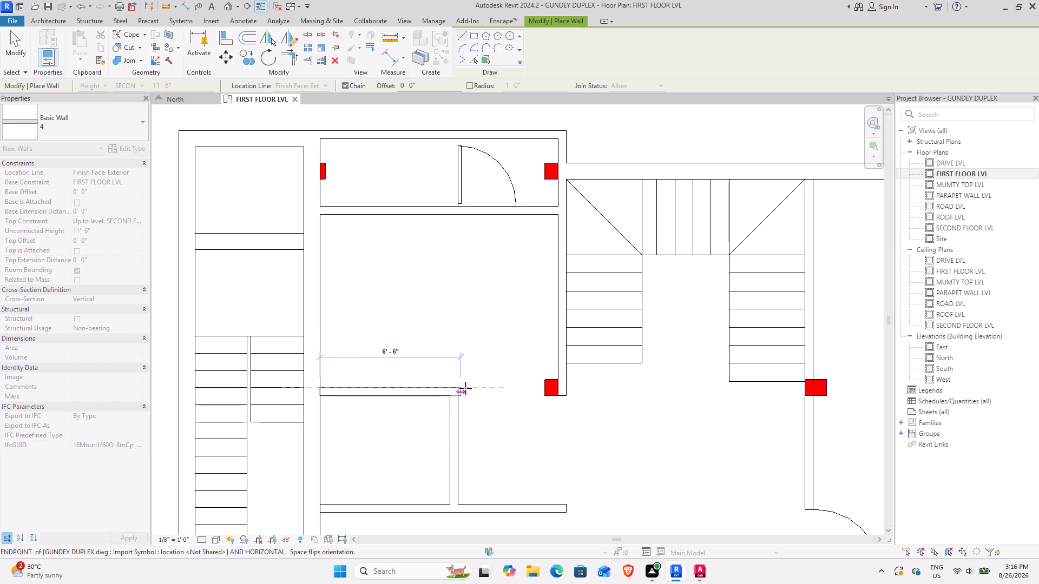
left_click(459, 388)
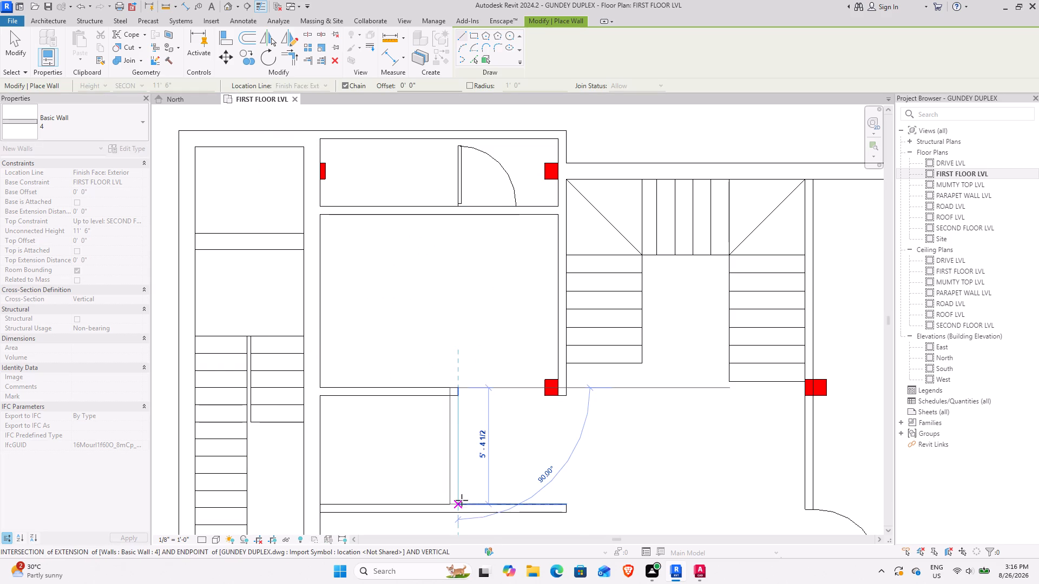
left_click(459, 502)
key("Escape")
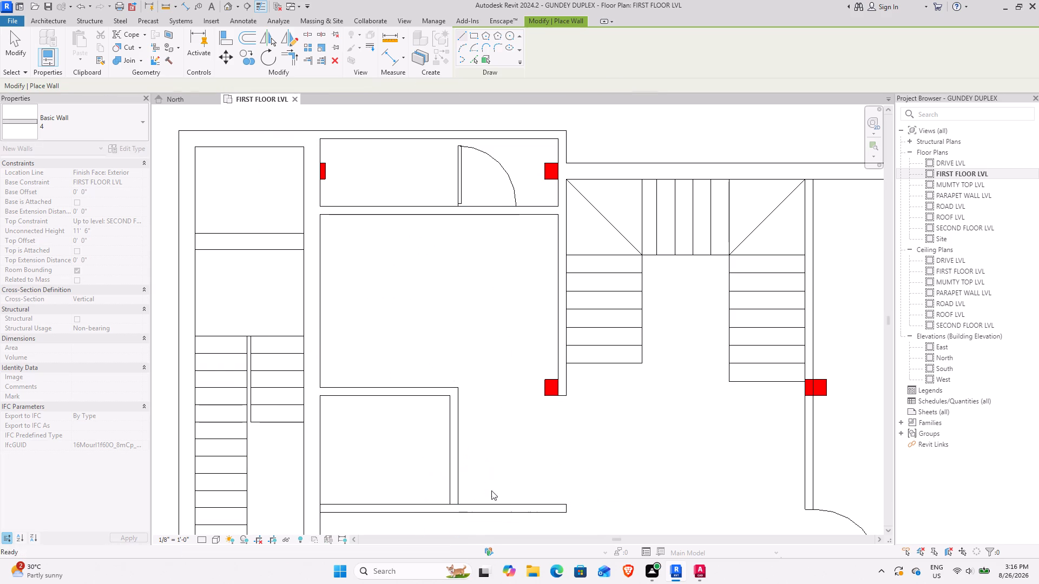
Draw a type 4 wall from the central staircase's upper right corner straight down to the bottom exterior wall.
middle_click_drag(484, 483, 426, 248)
scroll(431, 269, "down", 2)
middle_click_drag(512, 331, 327, 351)
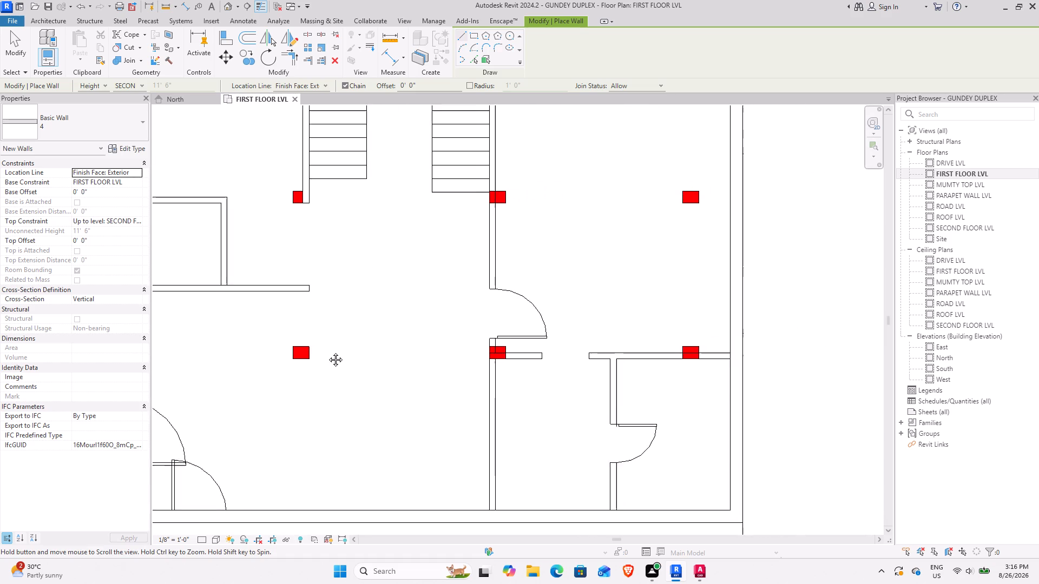
middle_click_drag(327, 351, 325, 362)
middle_click_drag(348, 275, 297, 280)
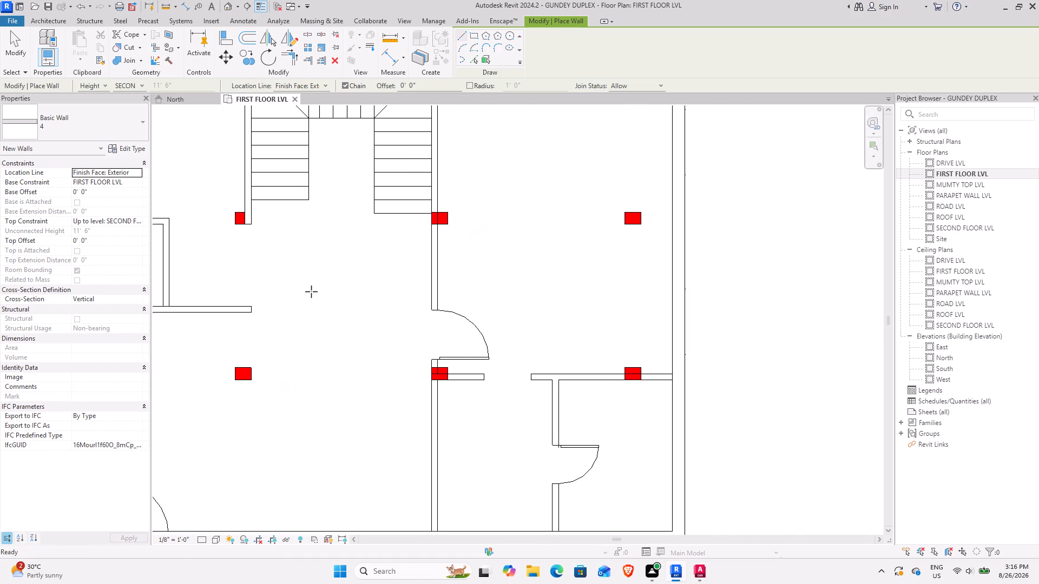
middle_click_drag(444, 207, 450, 361)
left_click(448, 217)
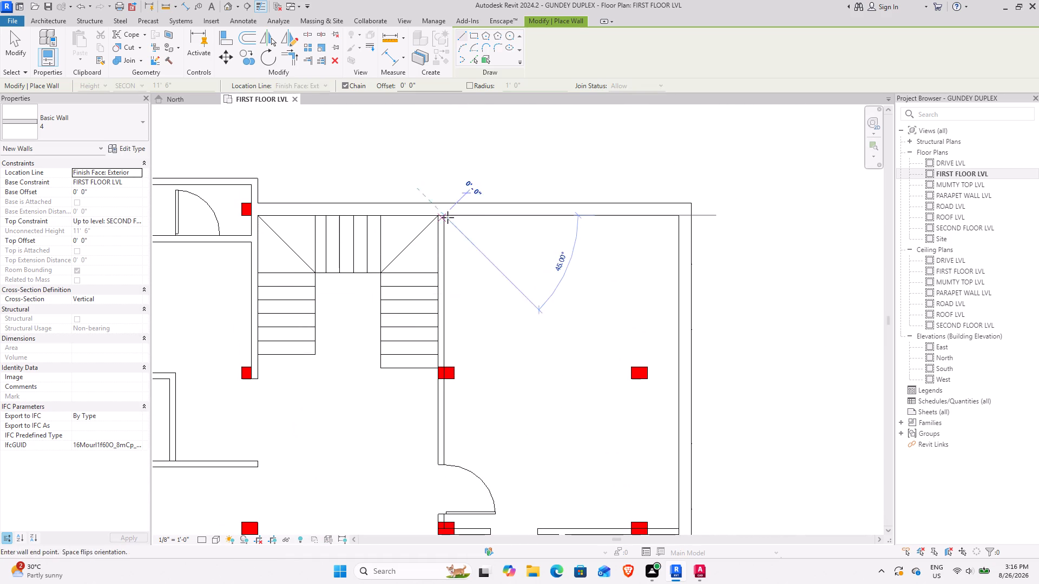
middle_click_drag(452, 463, 472, 193)
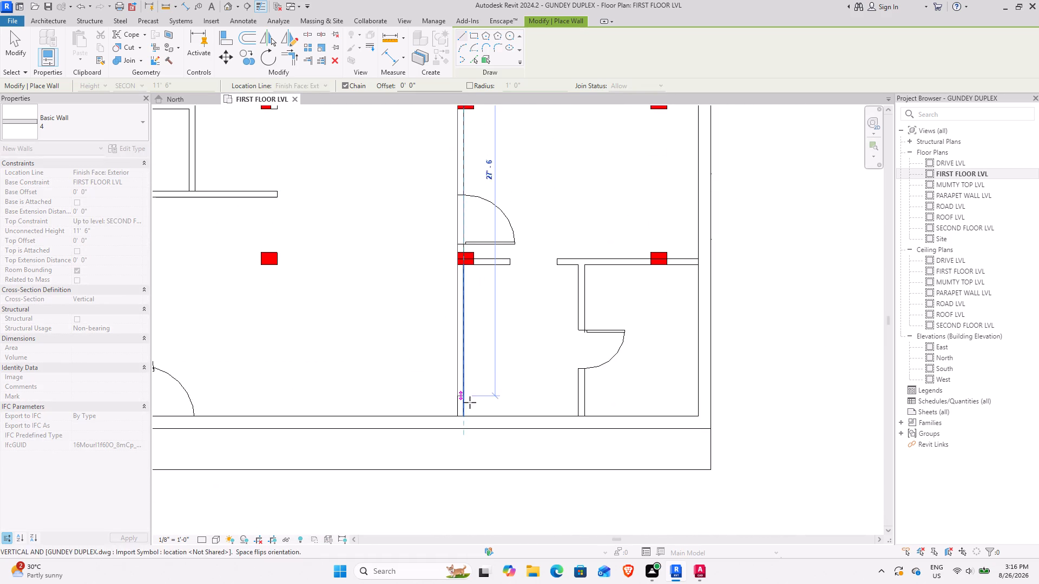
left_click(470, 415)
key("Escape")
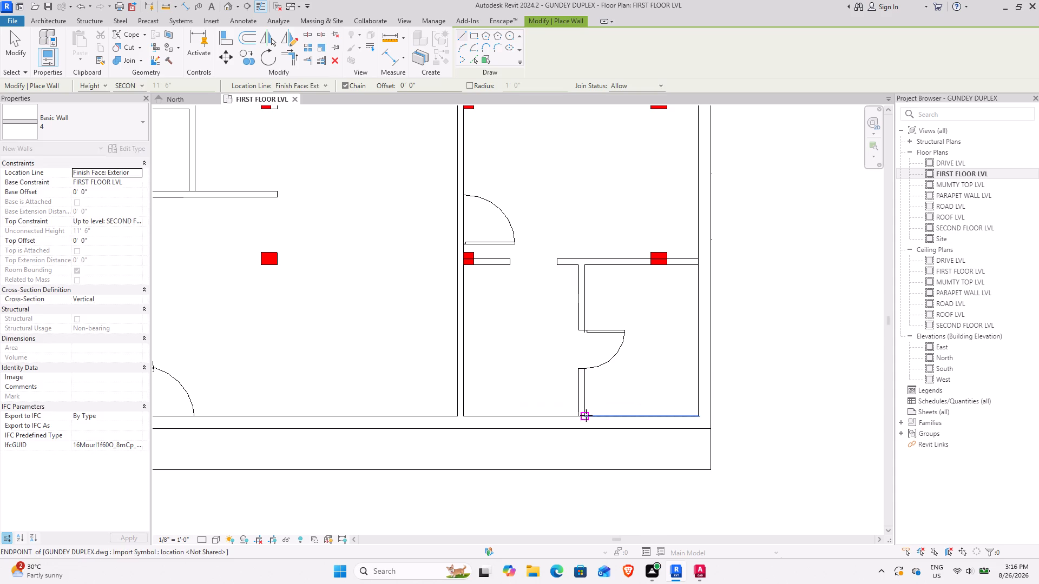
Draw the lower-right rooms' type 4 partitions: 9' 3" up from the bottom wall, and one above it across to the right exterior wall.
left_click(586, 415)
key("space")
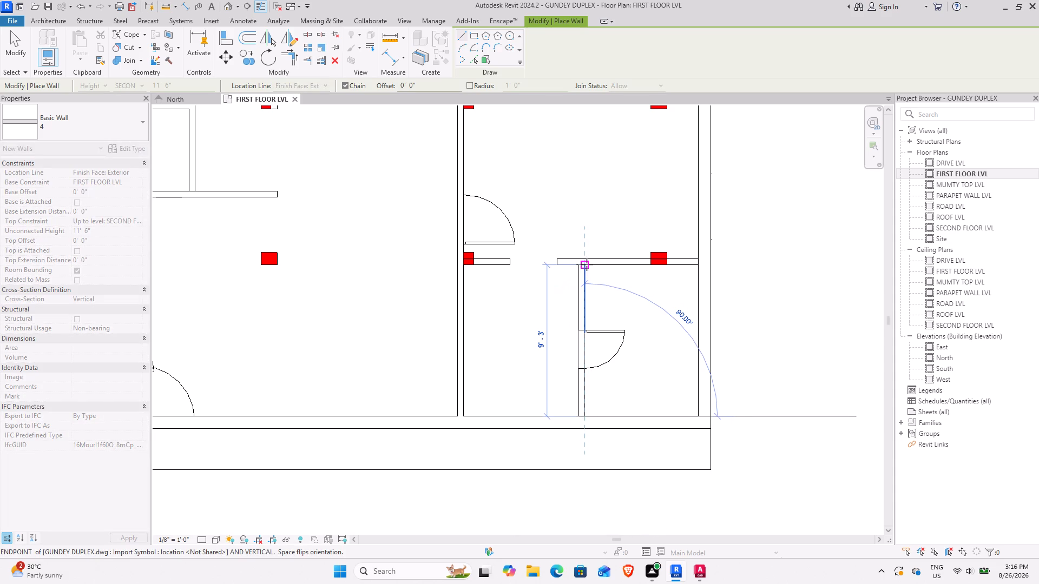
left_click(587, 264)
key("Escape")
left_click(465, 258)
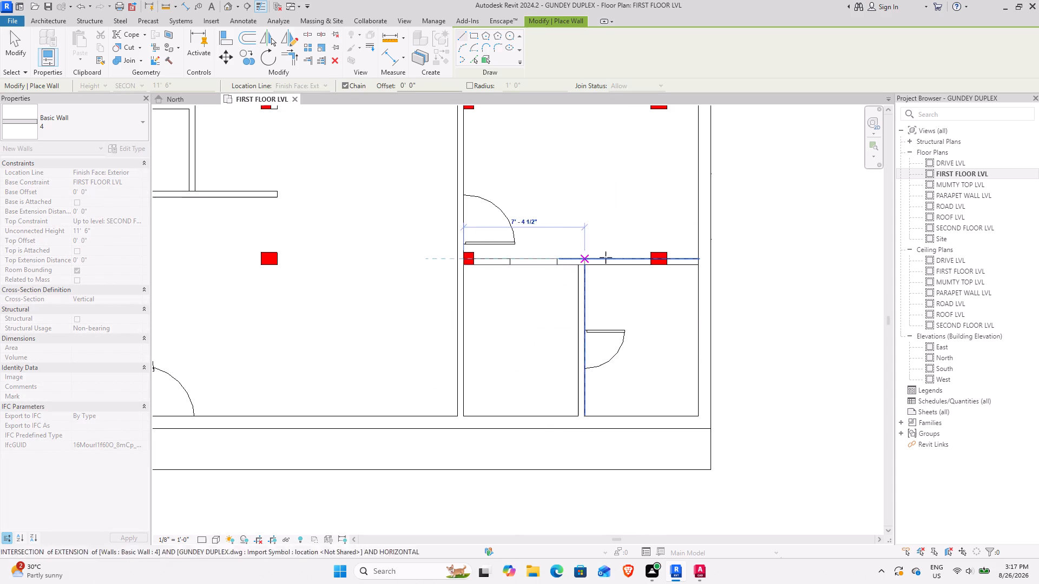
left_click(698, 257)
key("Escape")
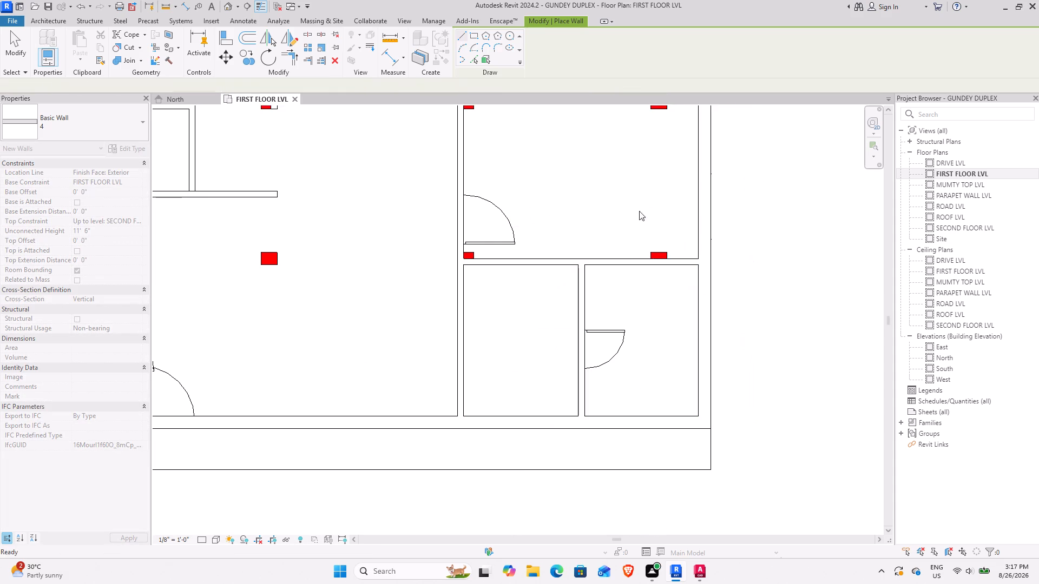
middle_click_drag(626, 200, 606, 422)
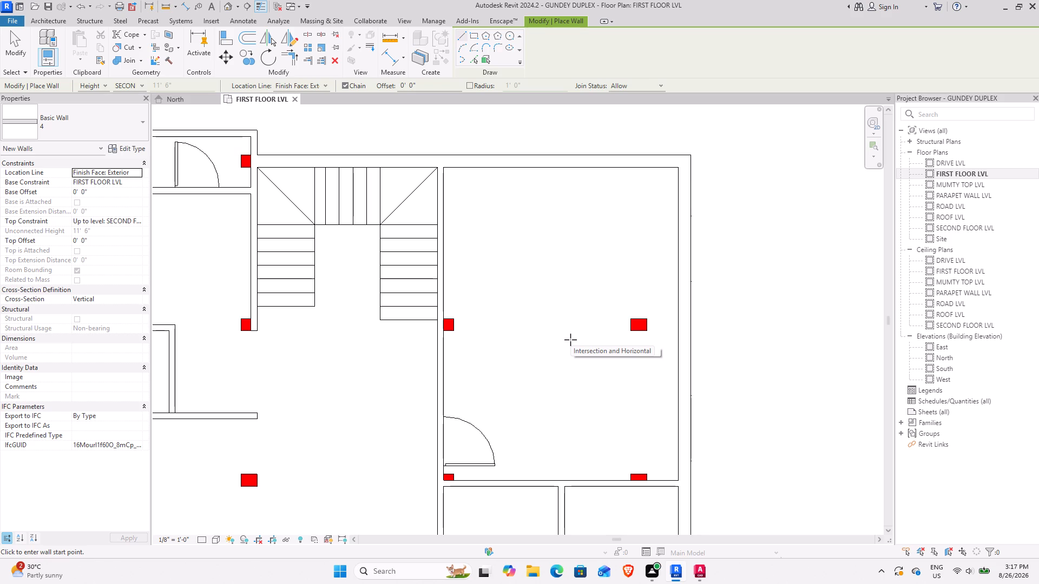
Open the default 3D view and examine the modelled first floor walls from several angles.
key("Escape")
middle_click_drag(446, 331, 718, 228)
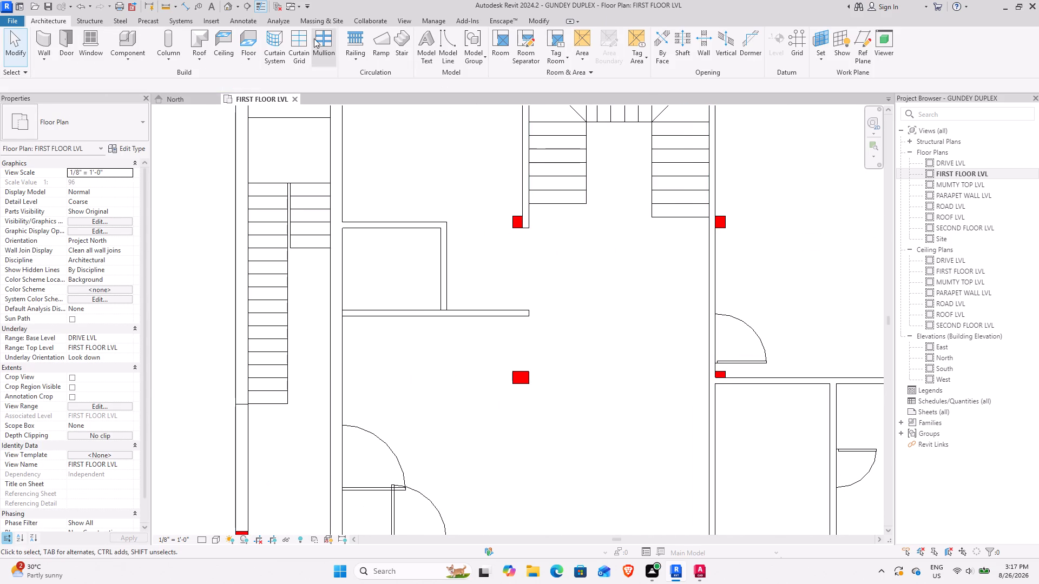
left_click(225, 3)
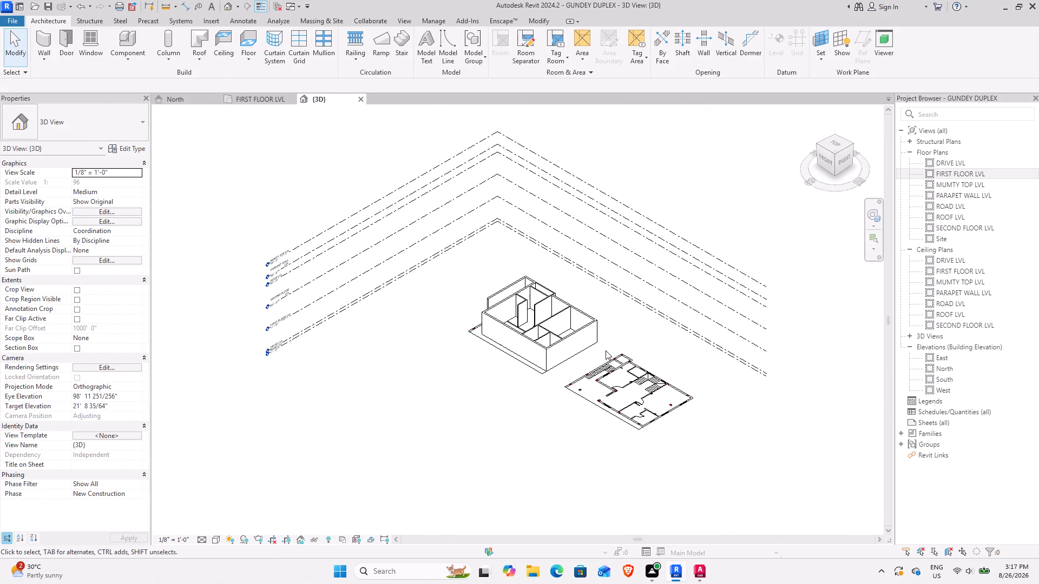
middle_click_drag(547, 360, 633, 251, "shift")
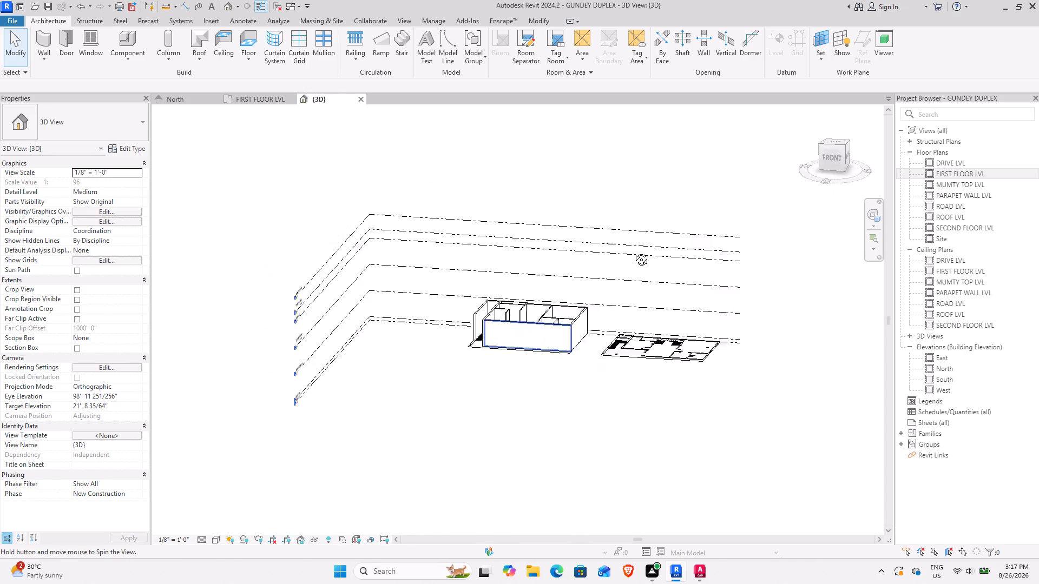
middle_click_drag(633, 251, 563, 382, "shift")
scroll(545, 299, "up", 2)
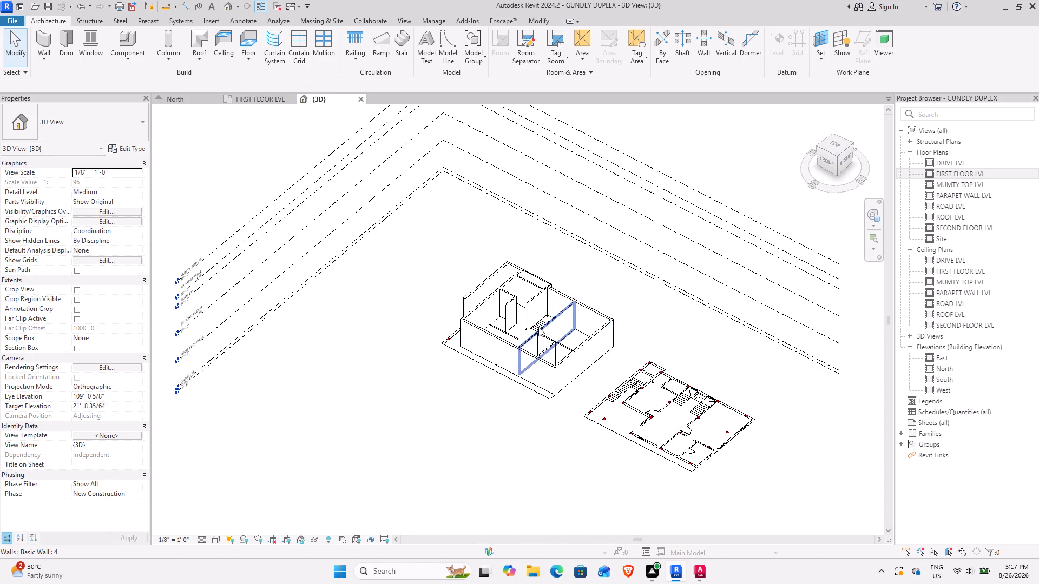
scroll(538, 327, "up", 7)
middle_click_drag(555, 371, 597, 390, "shift")
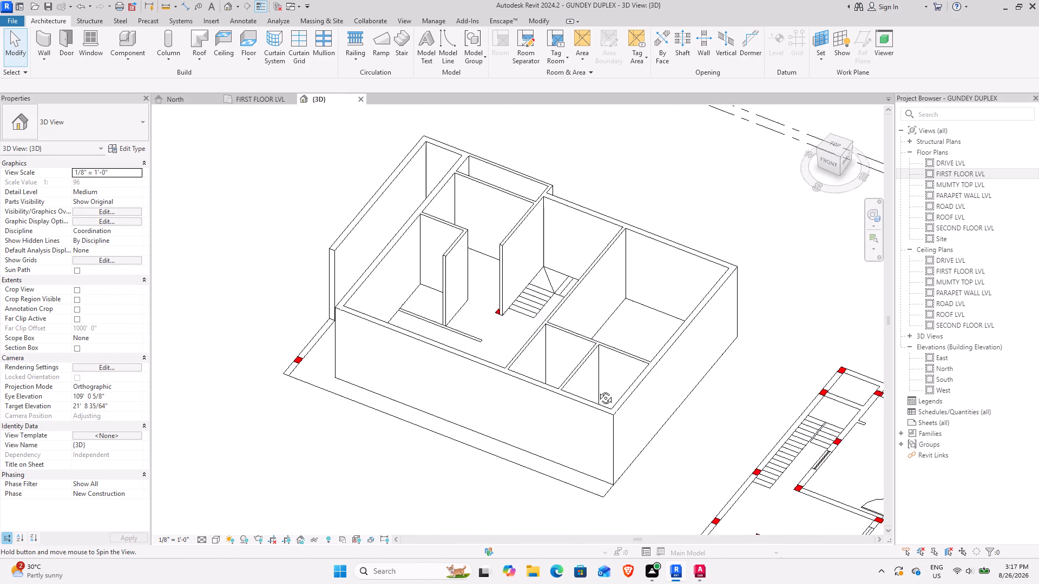
middle_click_drag(597, 390, 672, 433, "shift")
middle_click_drag(664, 415, 634, 364, "shift")
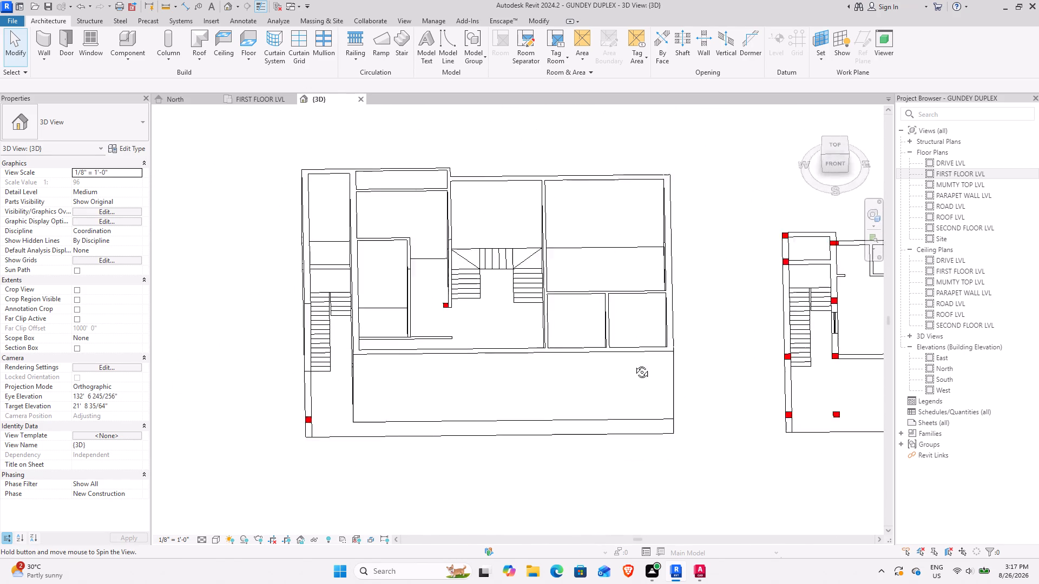
middle_click_drag(634, 364, 648, 310, "shift")
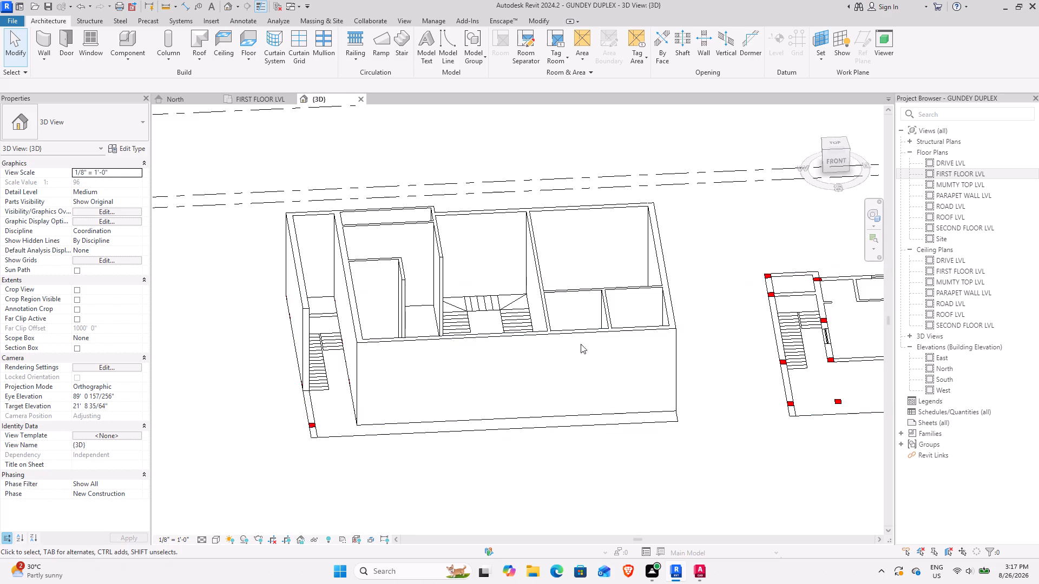
scroll(572, 346, "down", 2)
Hide the imported GUNDEY DUPLEX.dwg in the 3D view's visibility overrides.
type("vg")
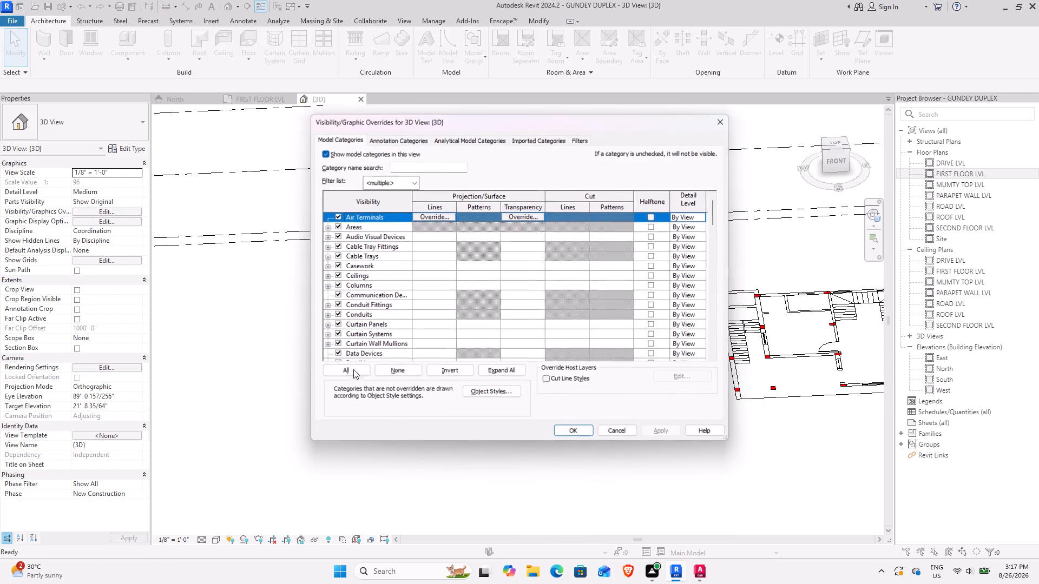
left_click(548, 140)
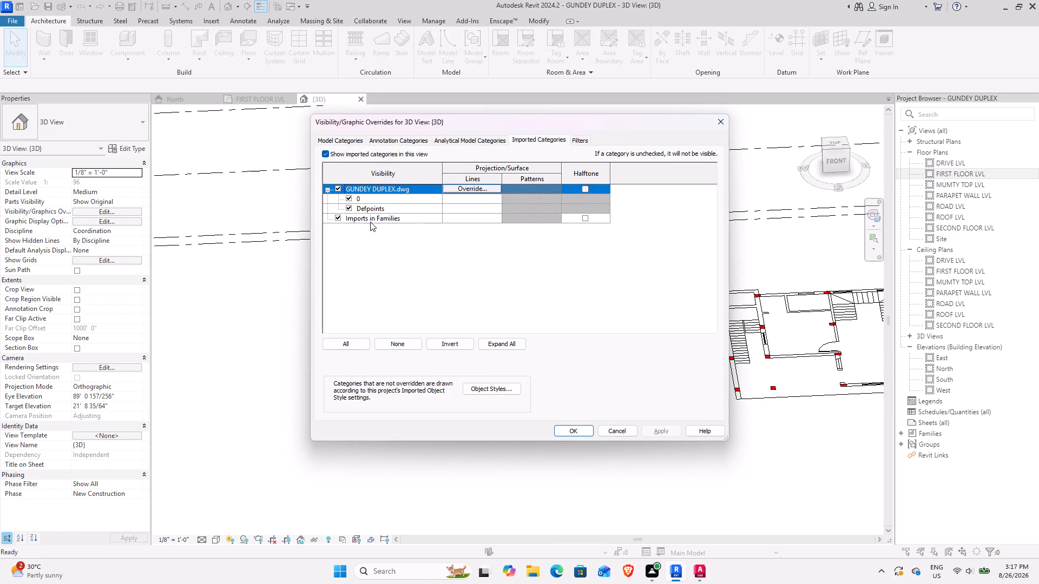
left_click(336, 188)
left_click(668, 433)
left_click(577, 428)
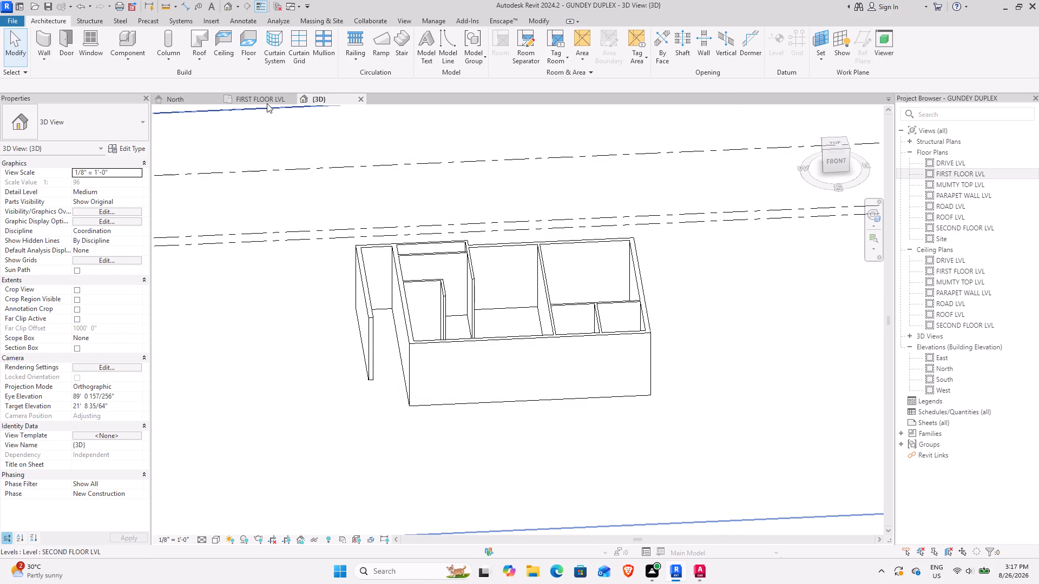
In the FIRST FLOOR LVL plan, draw a type 4 wall about 11' 9" long from the stair strip wall along the small room's bottom.
left_click(245, 102)
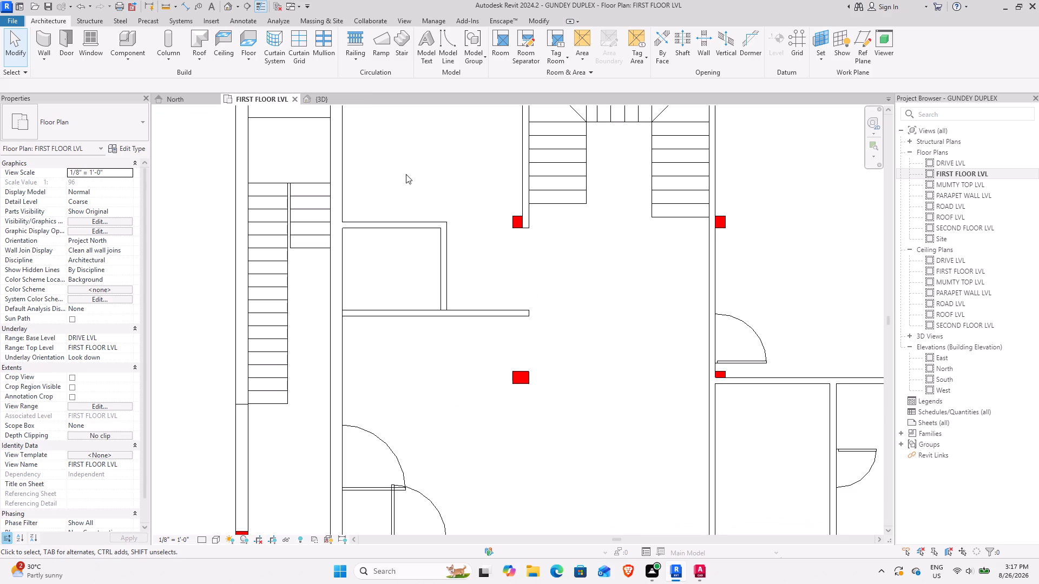
scroll(442, 300, "down", 3)
middle_click_drag(494, 301, 494, 323)
scroll(448, 332, "up", 2)
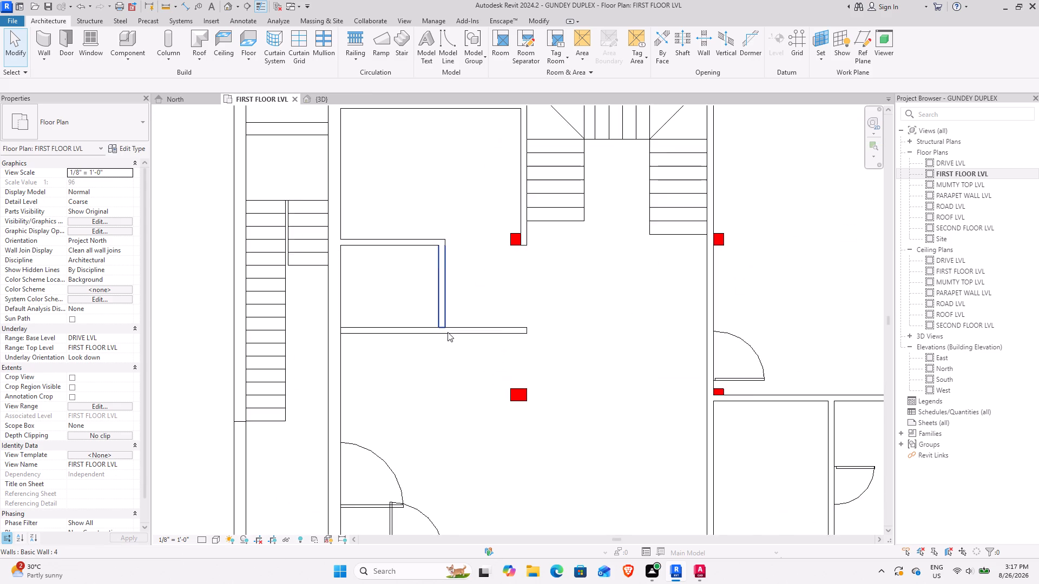
scroll(448, 332, "up", 8)
left_click(439, 314)
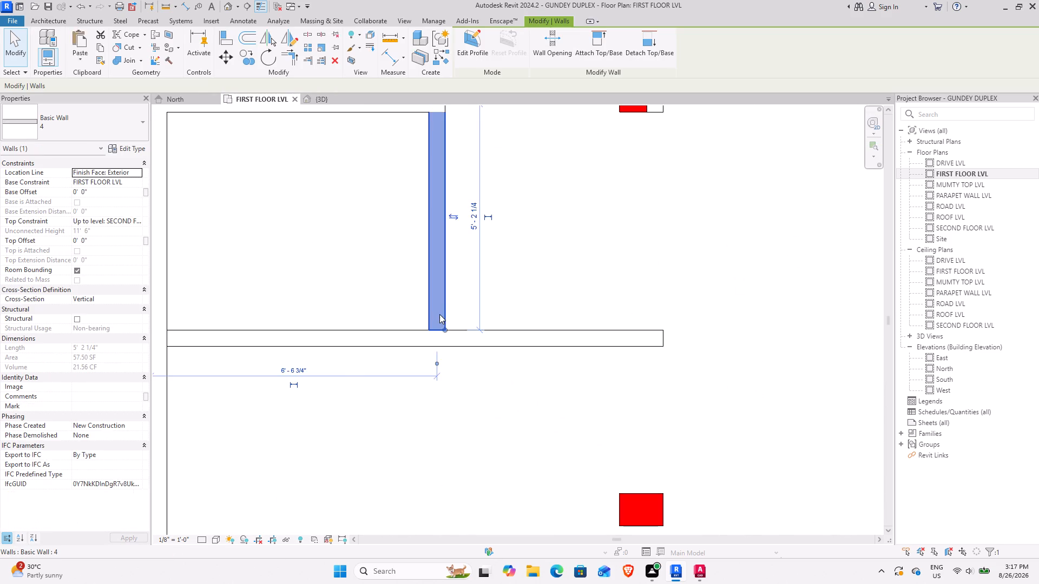
scroll(439, 326, "up", 16)
left_click(493, 387)
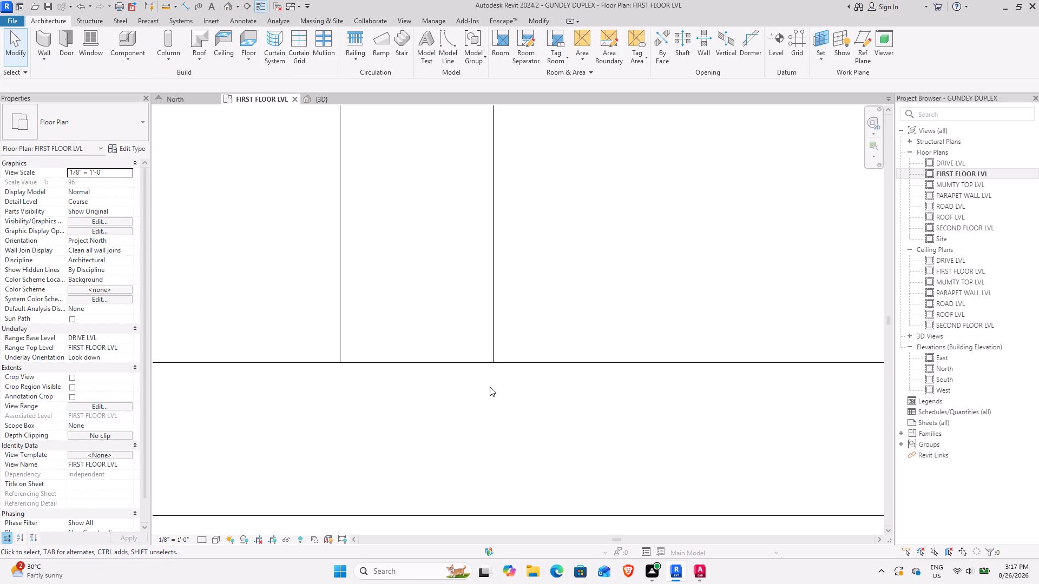
scroll(553, 331, "down", 20)
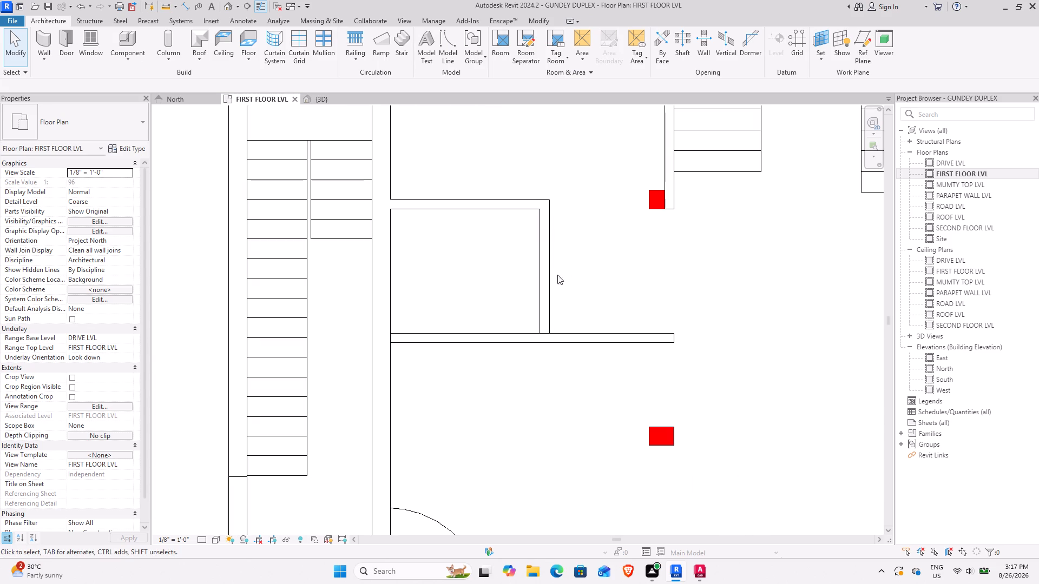
left_click(548, 278)
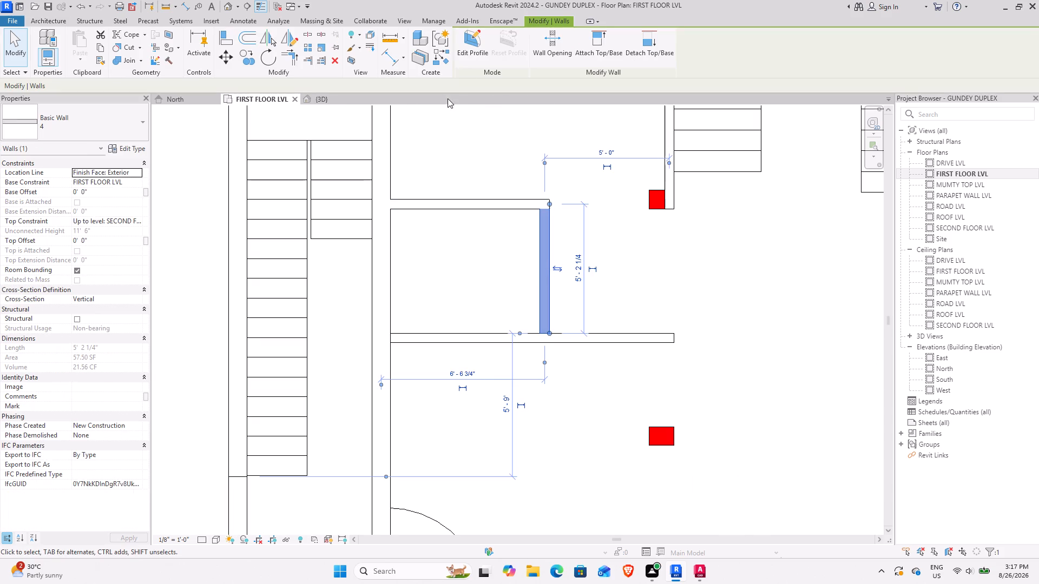
left_click(439, 63)
left_click(390, 334)
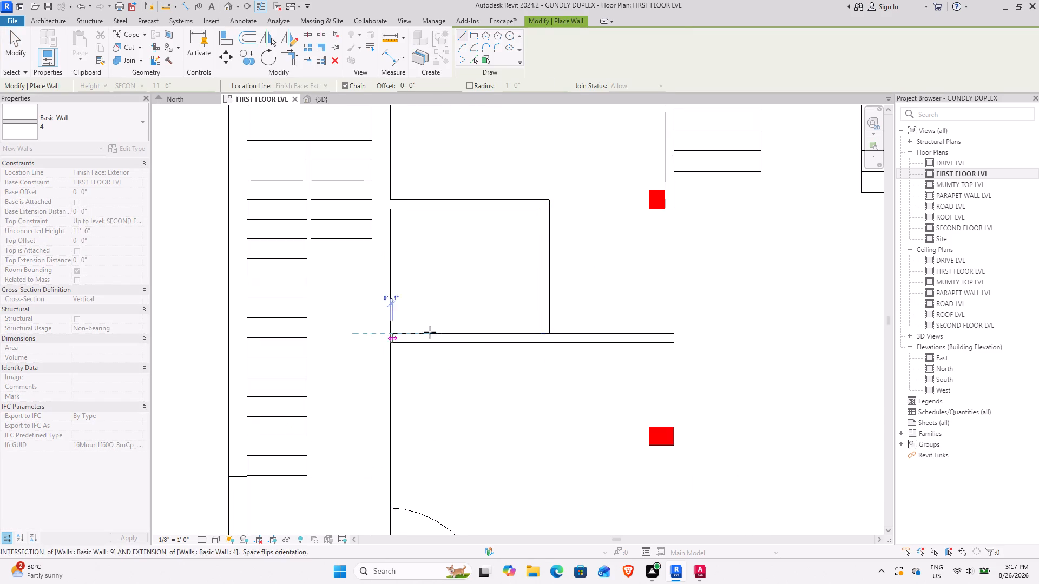
left_click(671, 328)
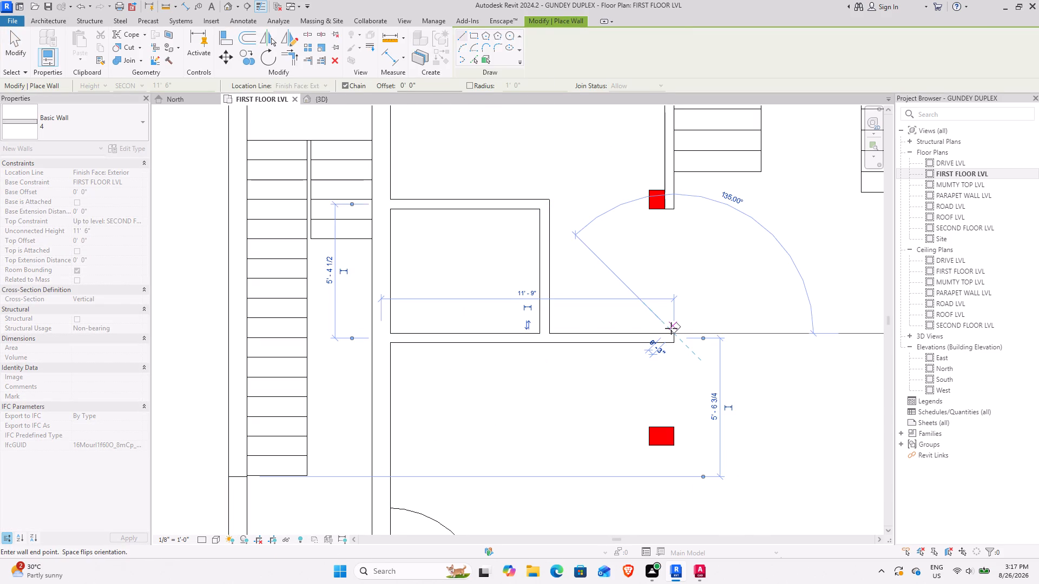
key("Escape")
scroll(650, 307, "down", 7)
middle_click_drag(653, 317, 544, 330)
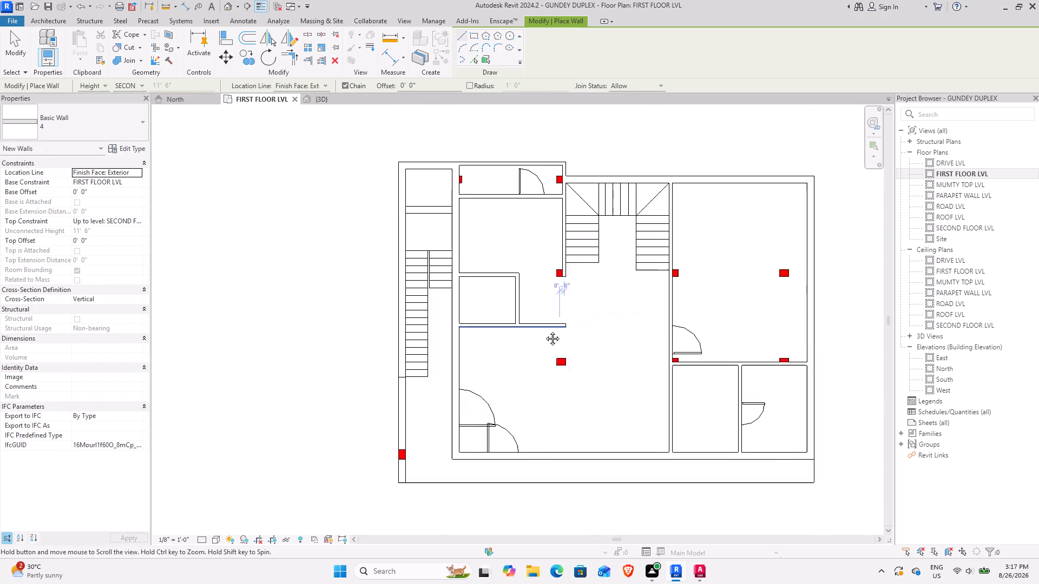
middle_click_drag(544, 330, 540, 331)
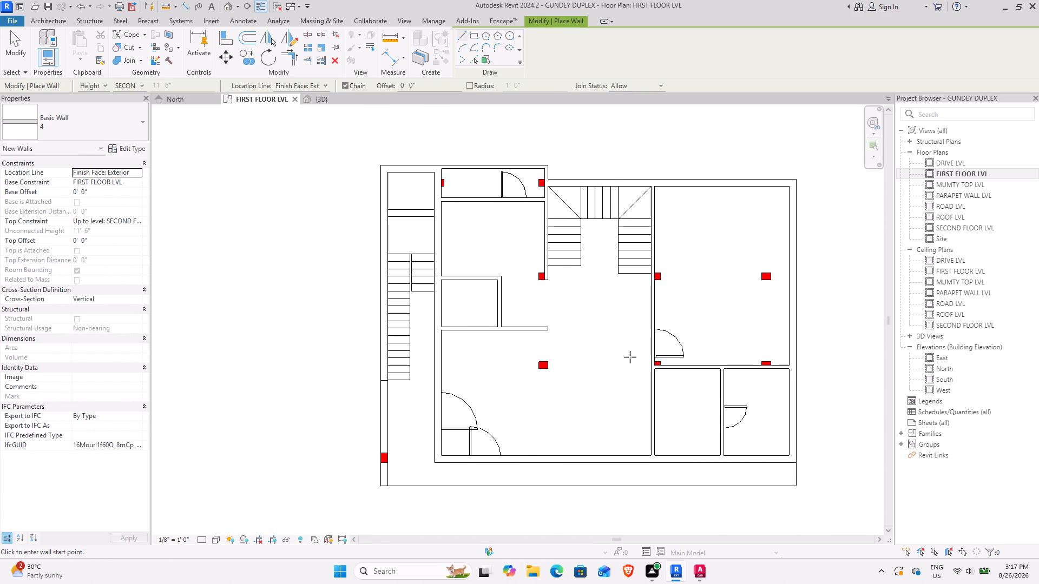
key("Escape")
Place a Single-Flush 36" x 84" door in the bottom exterior wall near the hall's lower left corner, flipped to match the plan's swing.
scroll(447, 426, "up", 2)
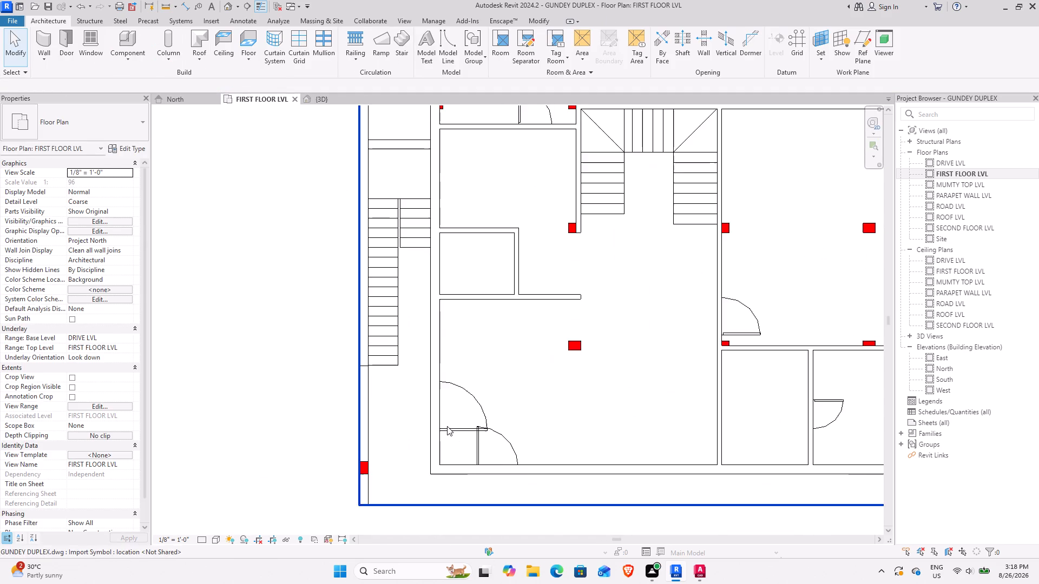
scroll(447, 426, "up", 5)
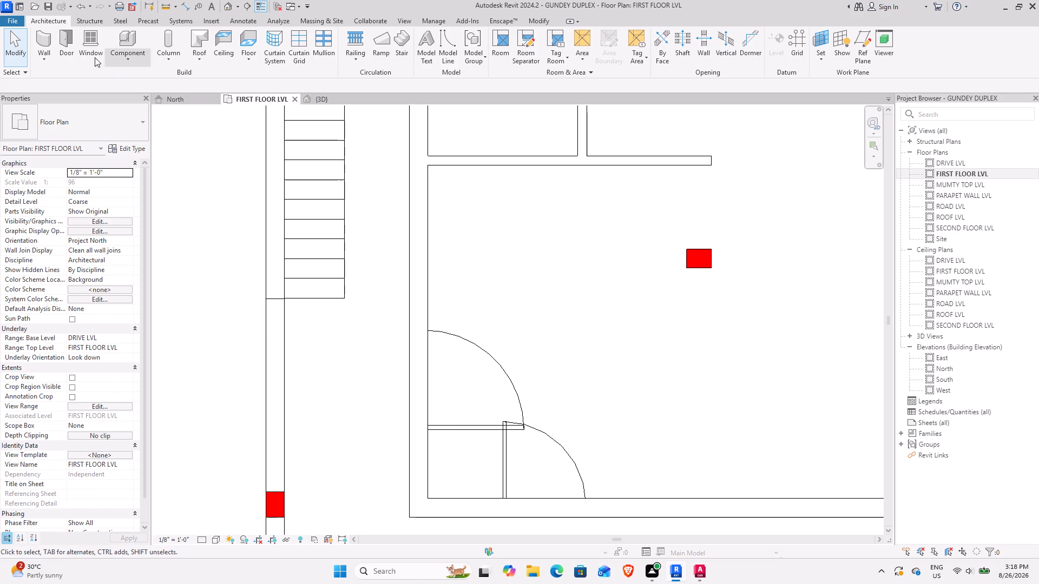
left_click(73, 46)
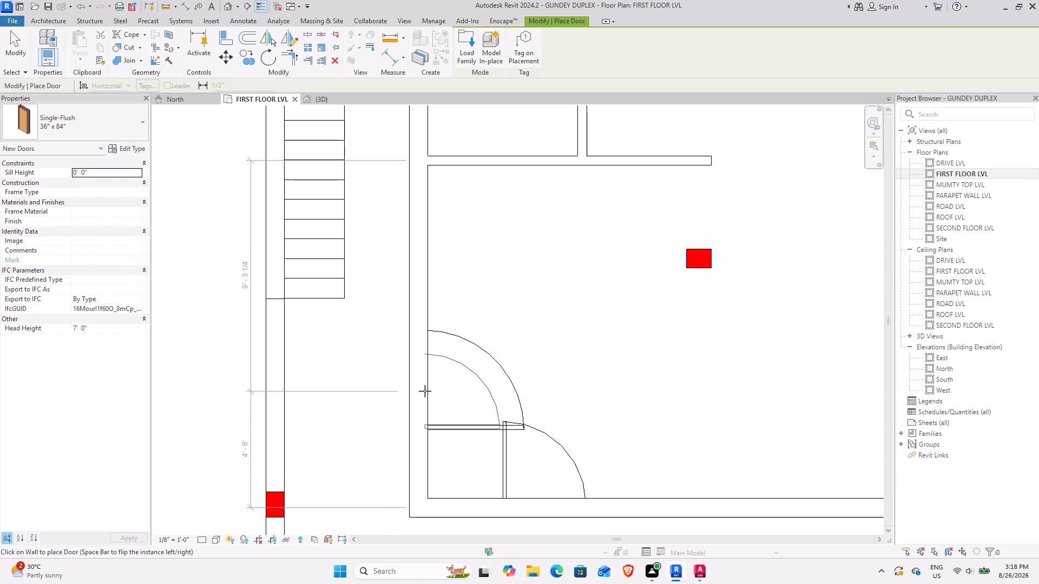
left_click(110, 122)
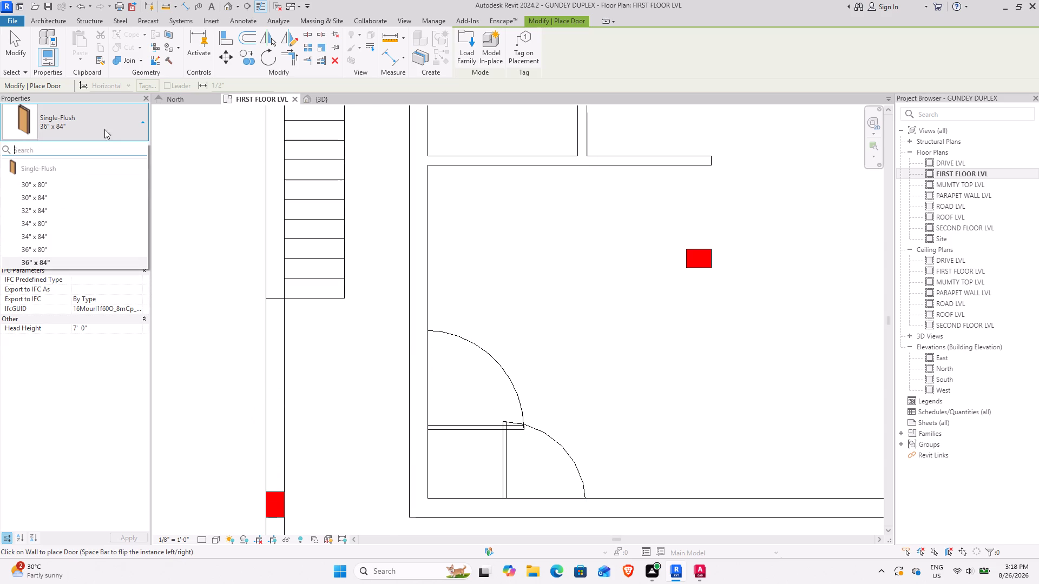
scroll(78, 233, "down", 1)
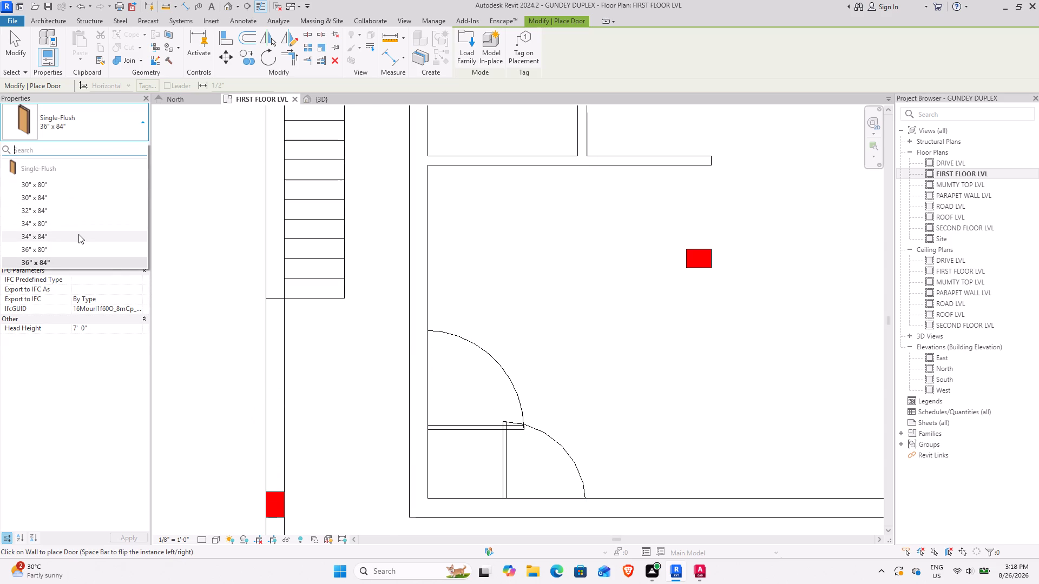
scroll(78, 234, "down", 3)
left_click(83, 123)
scroll(443, 303, "down", 3)
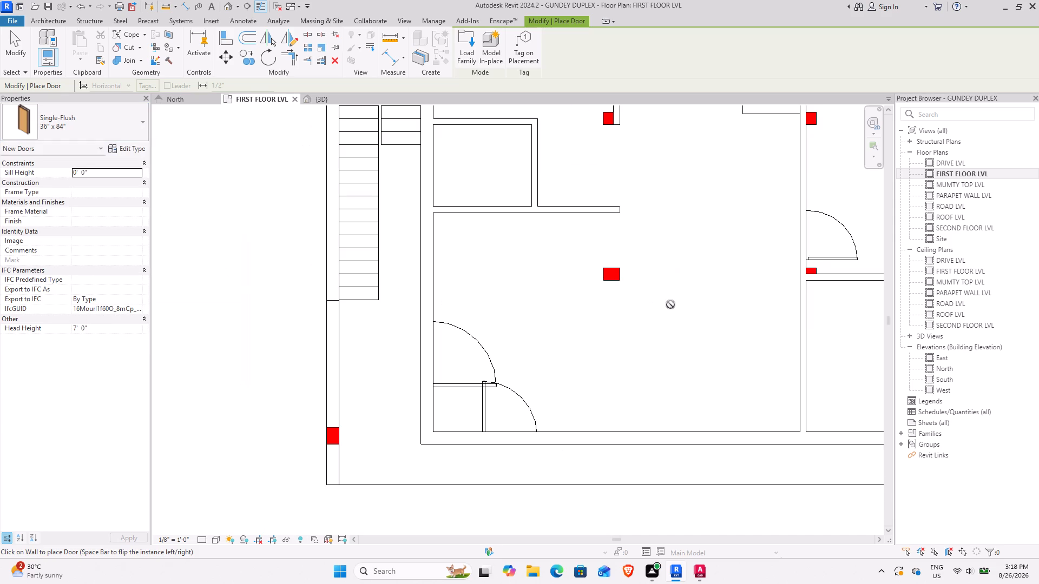
middle_click_drag(577, 322, 475, 326)
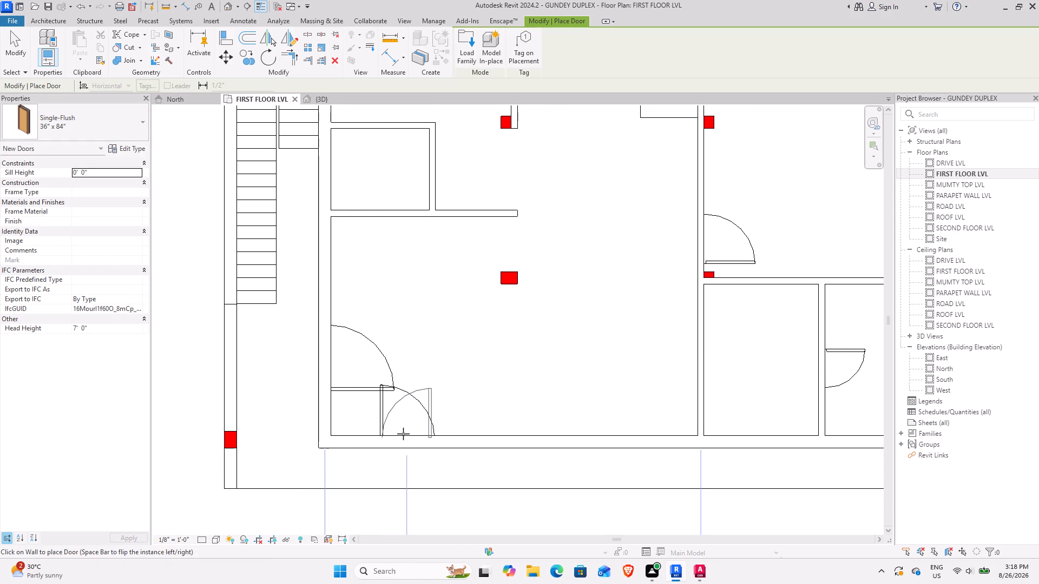
key("space")
scroll(403, 434, "up", 4)
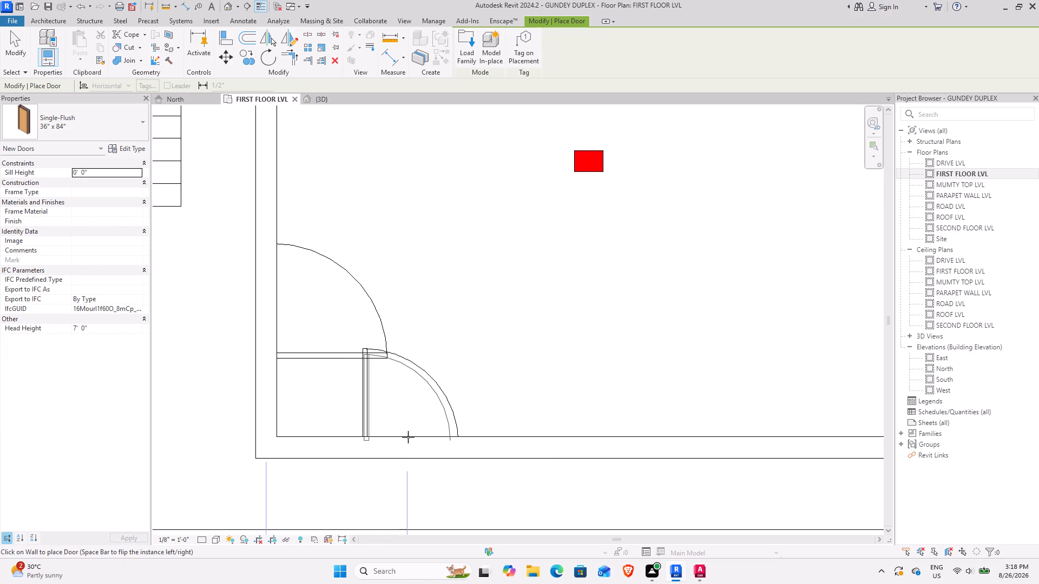
left_click(408, 437)
Place a Single-Flush 36" x 84" door into the upper right room, centred about 2' 6" above its bottom partition and flipped to match the plan.
middle_click_drag(650, 294, 299, 481)
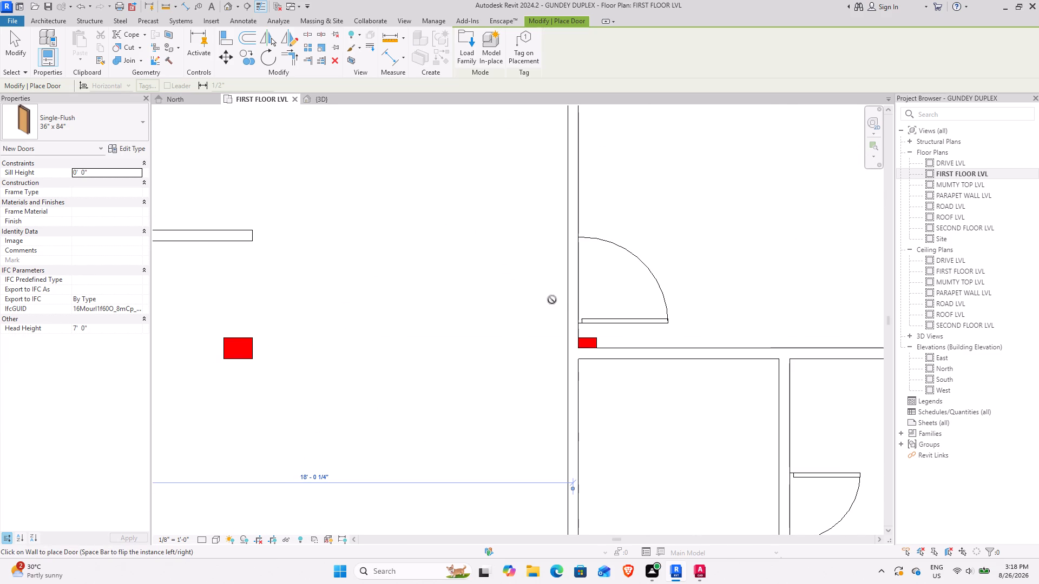
key("space")
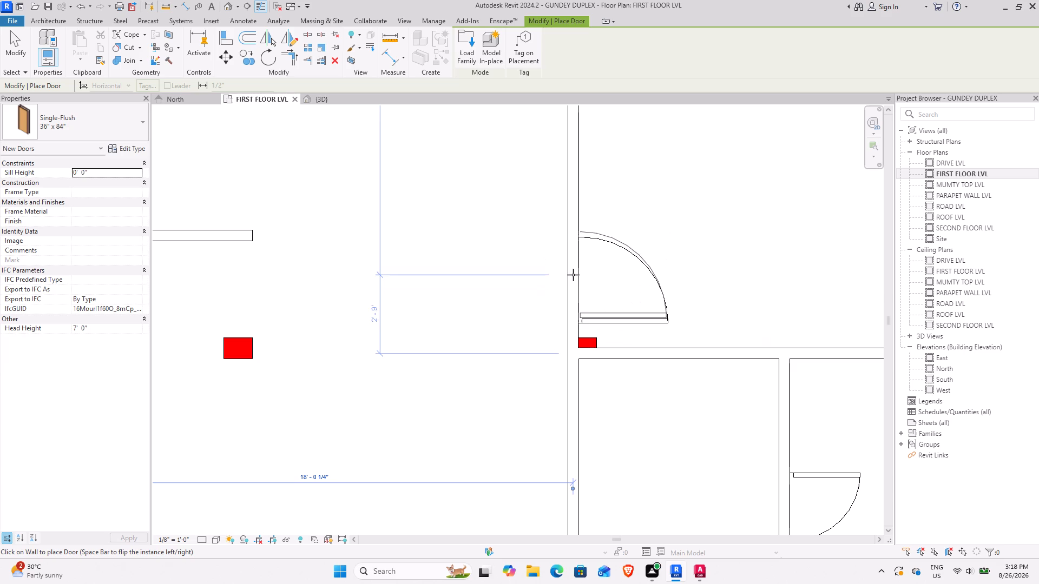
left_click(579, 282)
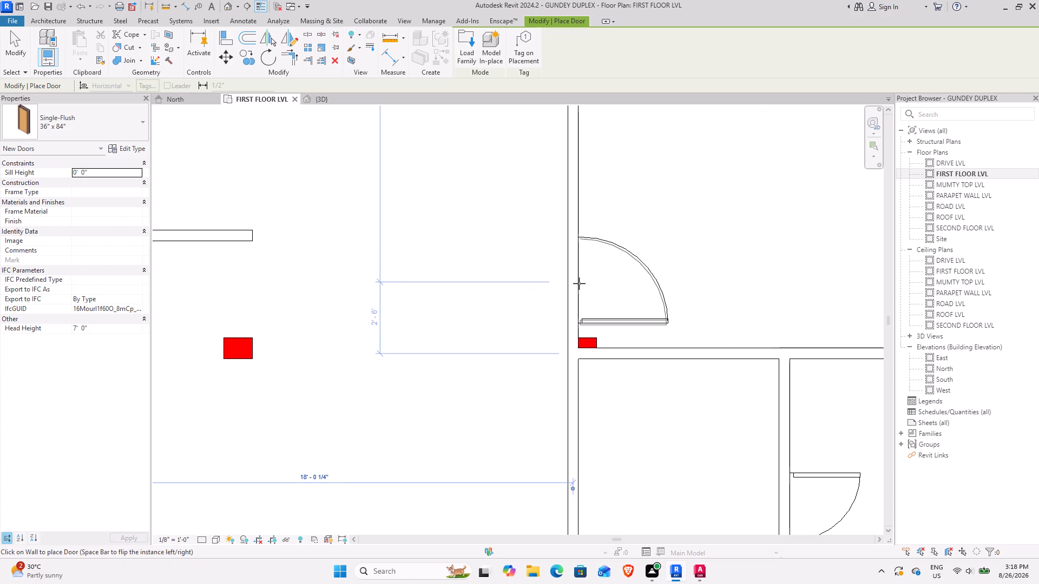
Place a Single-Flush 30" x 84" door in the partition between the two lower right rooms, centred about 5' 5" below its top wall, flipped to match the plan.
middle_click_drag(422, 294, 728, 353)
scroll(630, 301, "down", 3)
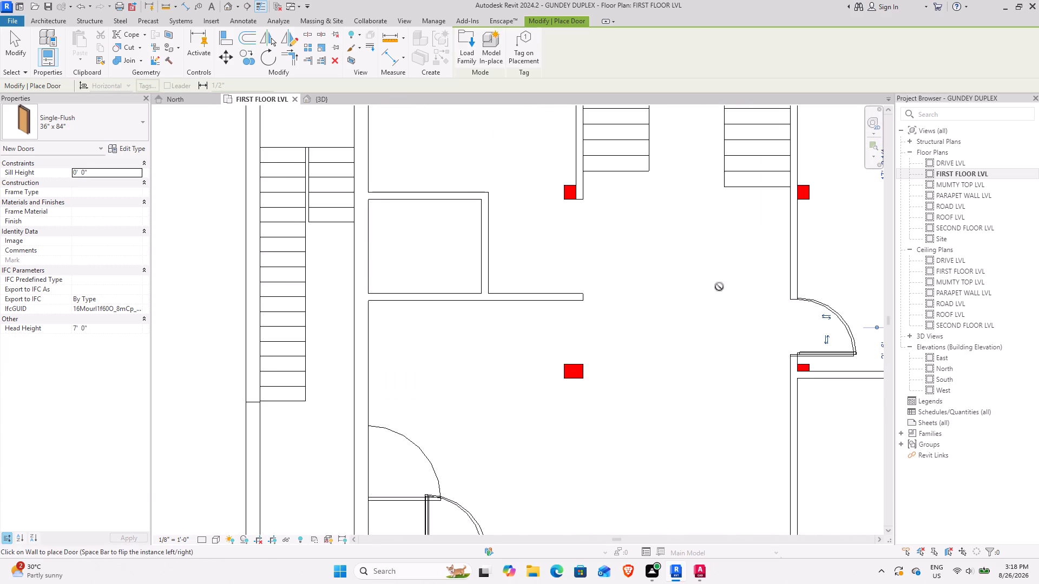
middle_click_drag(719, 286, 415, 209)
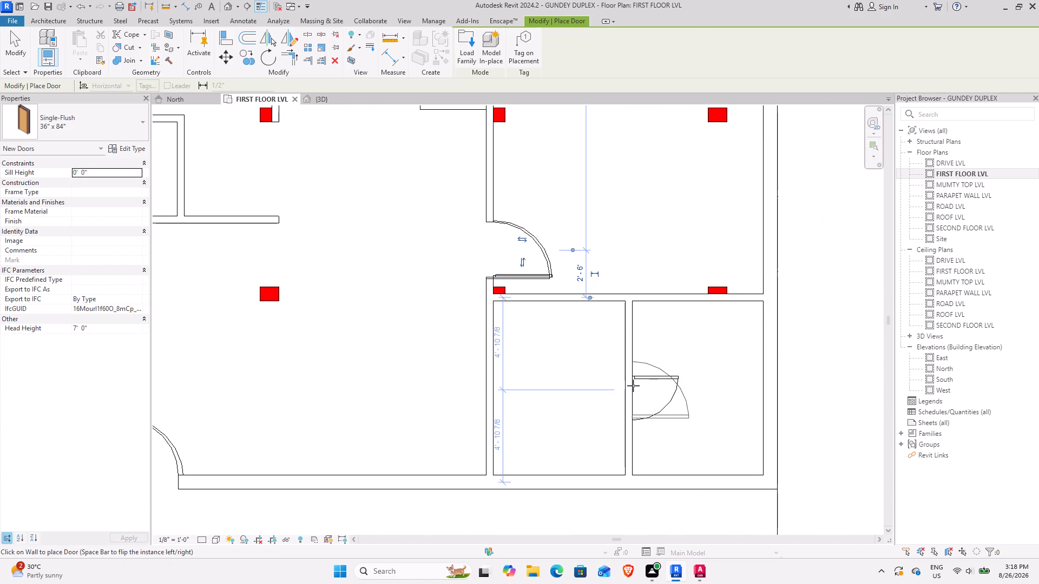
middle_click_drag(484, 351, 611, 510)
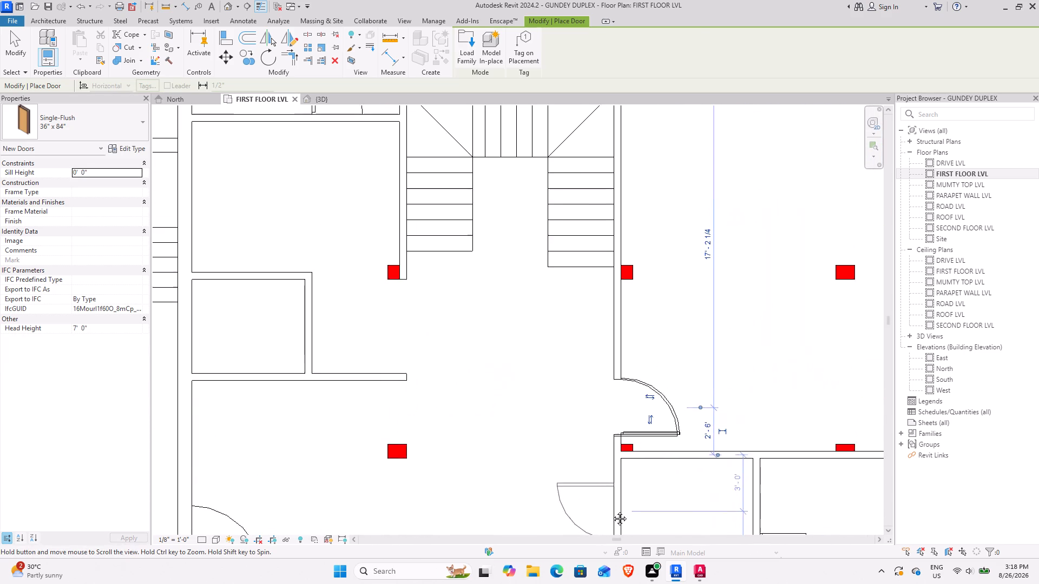
middle_click_drag(611, 510, 611, 515)
middle_click_drag(517, 381, 663, 487)
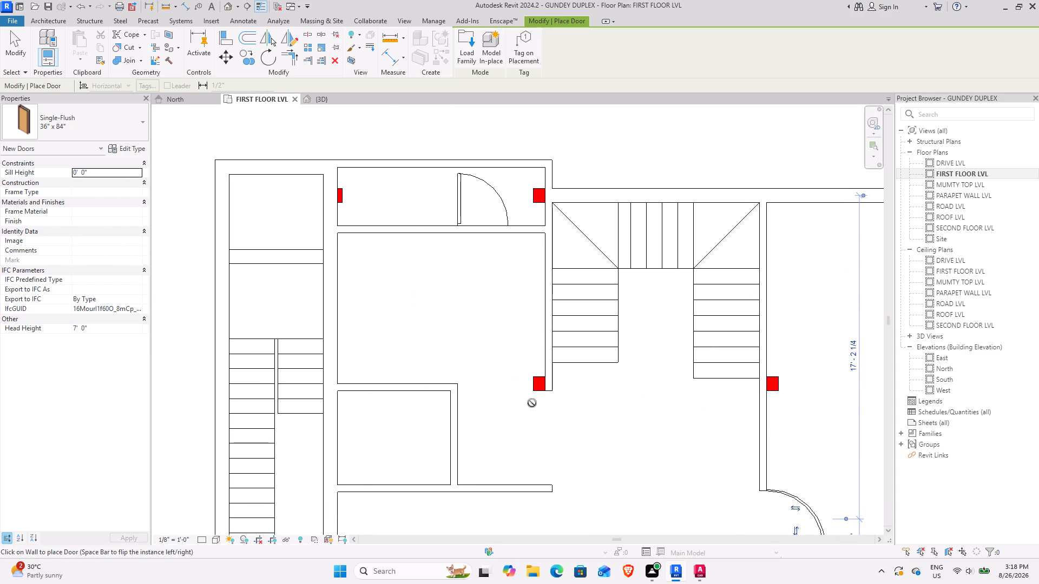
scroll(532, 403, "down", 3)
middle_click_drag(547, 408, 499, 298)
left_click(89, 123)
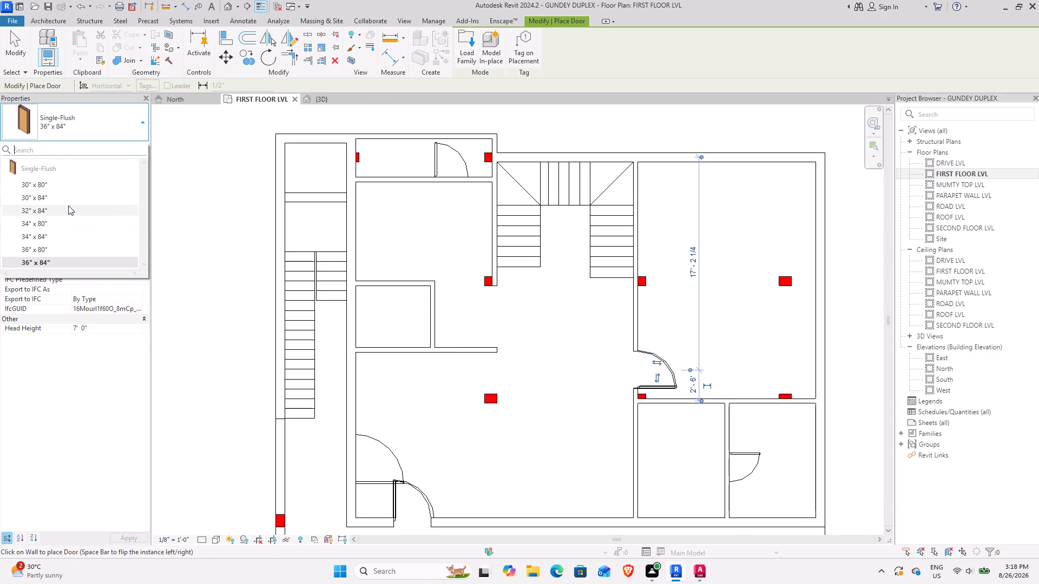
left_click(56, 200)
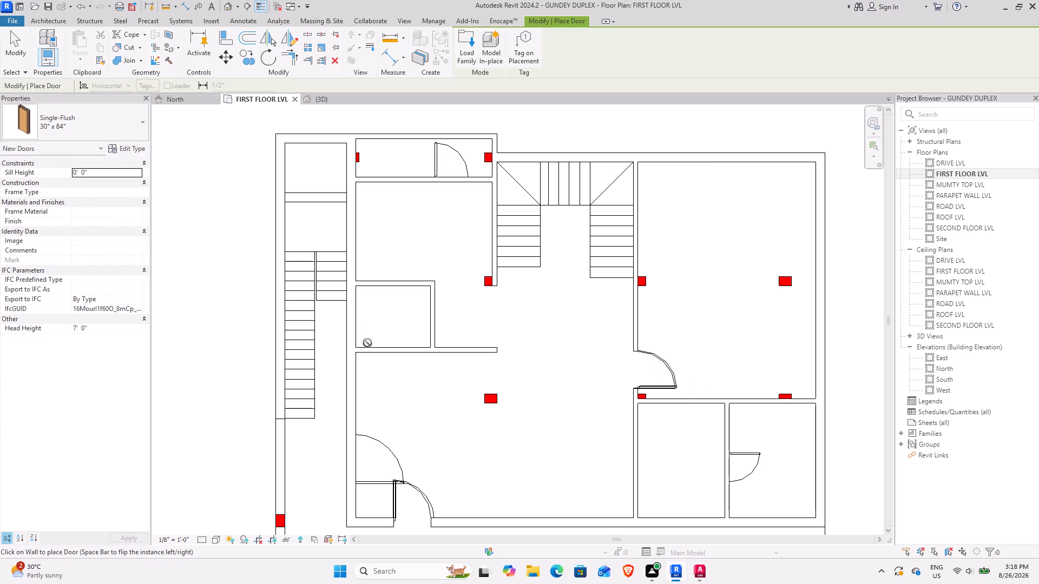
scroll(742, 469, "up", 6)
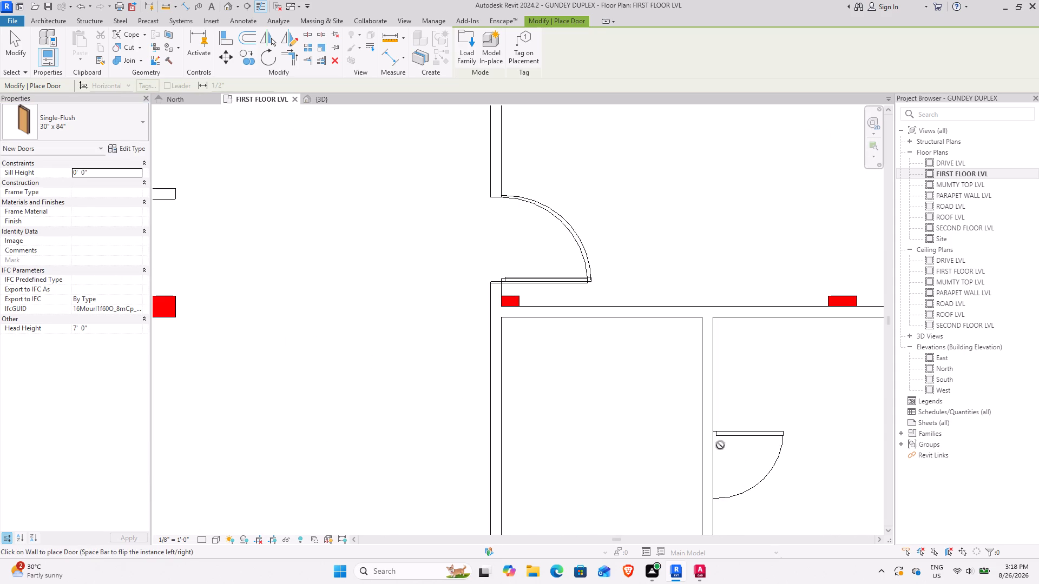
key("space")
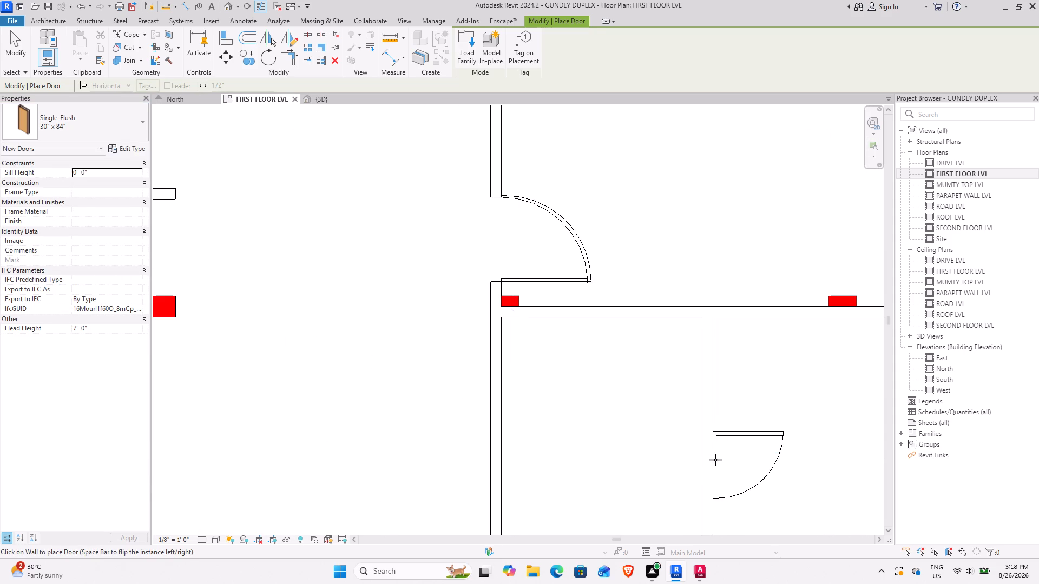
left_click(714, 467)
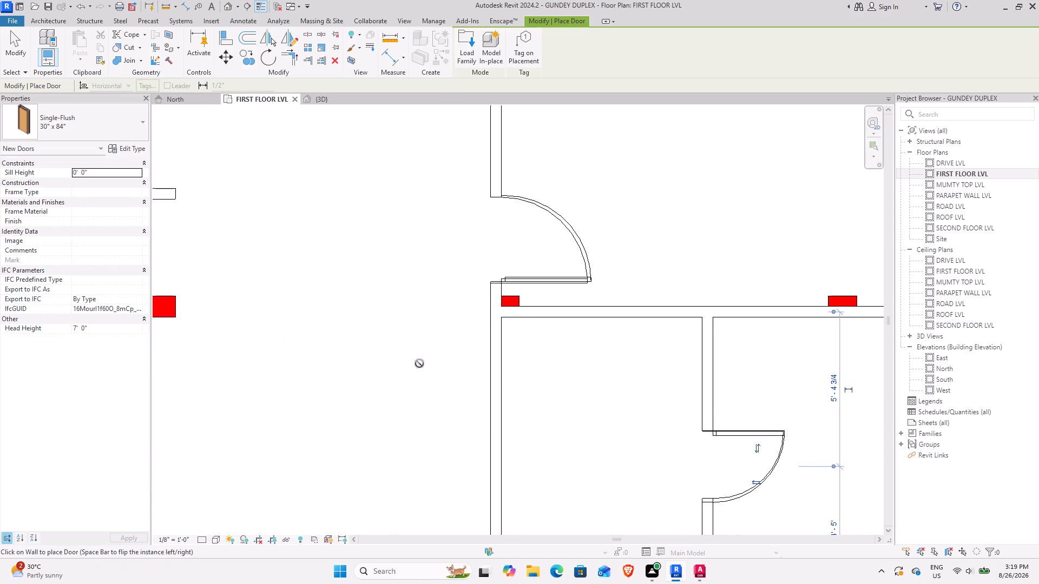
Place a Single-Flush 30" x 84" door in the bottom wall of the narrow top room, centred about 3' 6" from its right end.
scroll(397, 355, "down", 3)
middle_click_drag(397, 354, 707, 528)
middle_click_drag(557, 271, 629, 528)
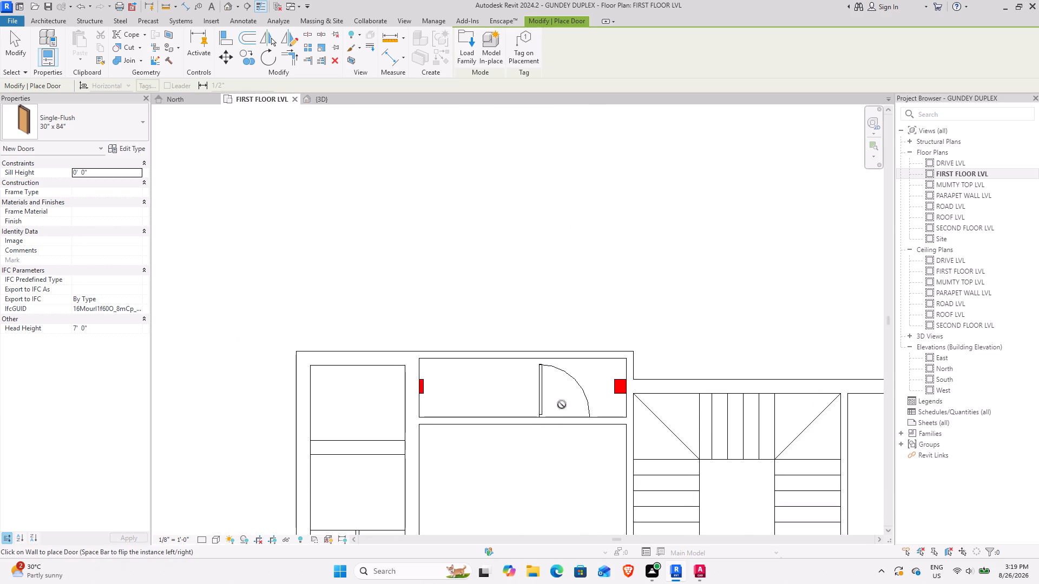
scroll(562, 408, "up", 3)
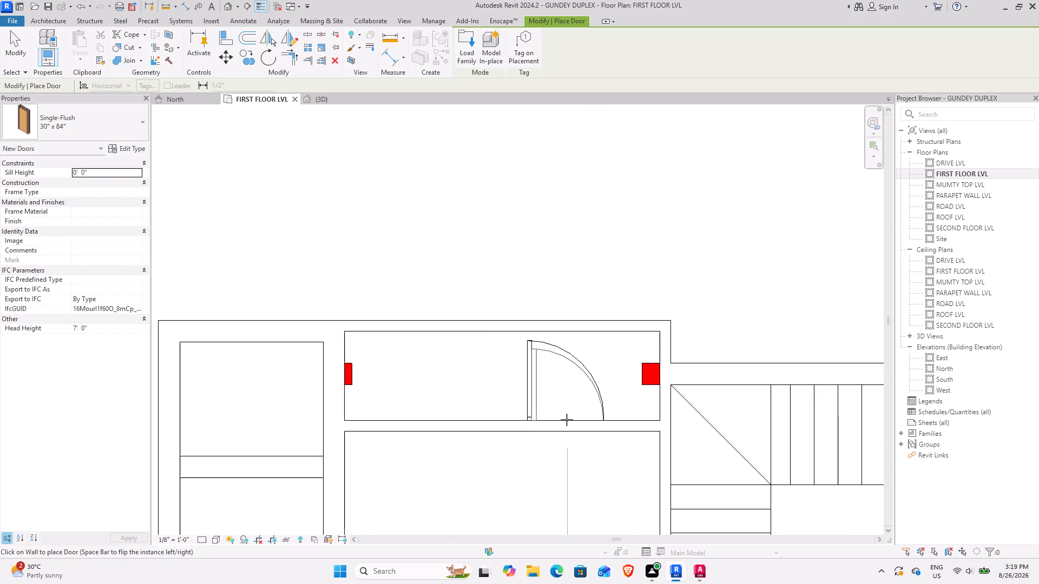
left_click(565, 419)
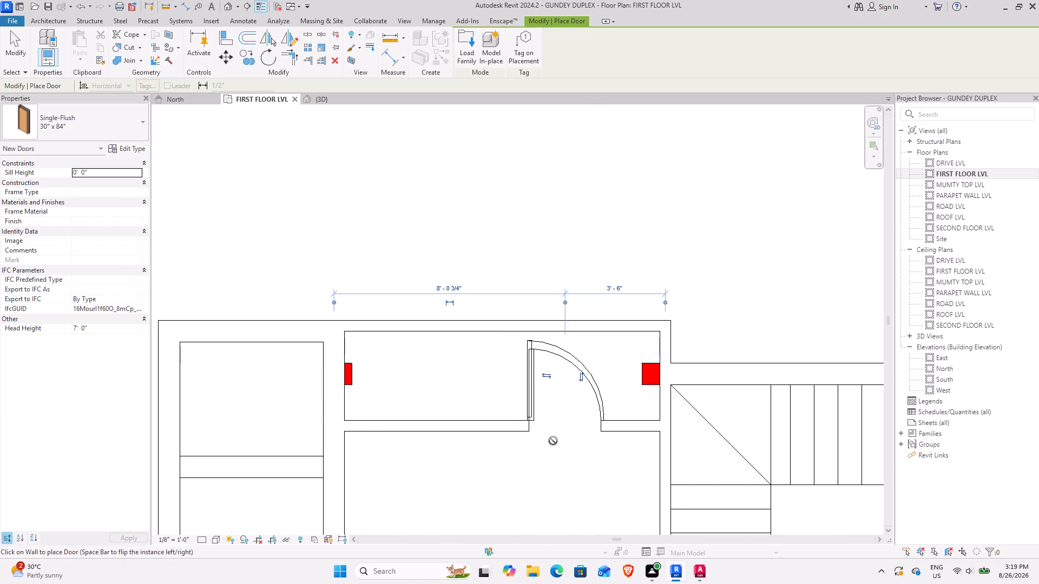
Duplicate the Single-Flush 30" x 84" door type and set the copy's width to 3' 6".
scroll(553, 441, "down", 4)
middle_click_drag(556, 459, 517, 228)
middle_click_drag(576, 369, 472, 284)
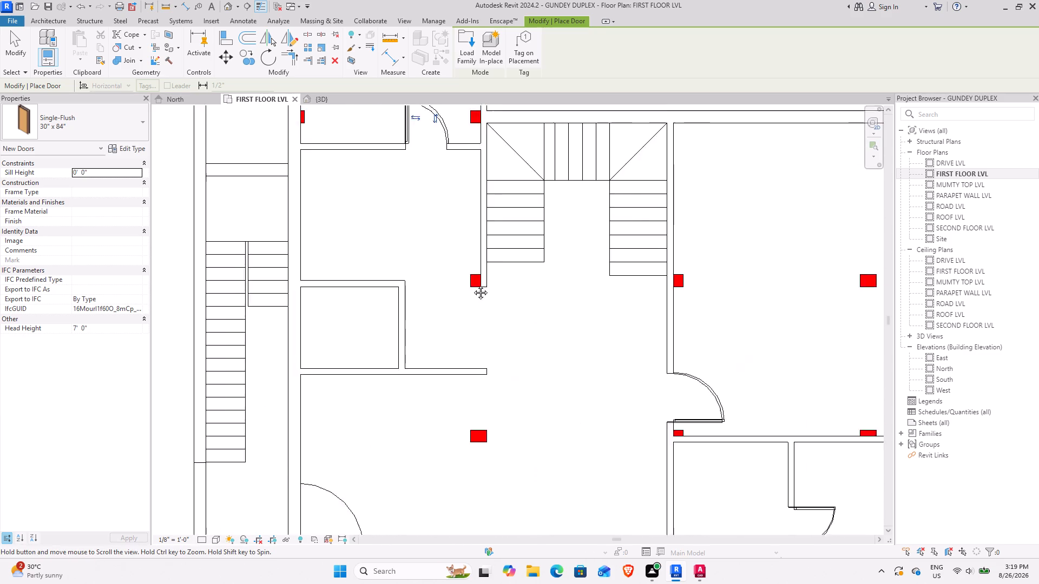
middle_click_drag(472, 284, 471, 249)
middle_click_drag(508, 353, 564, 307)
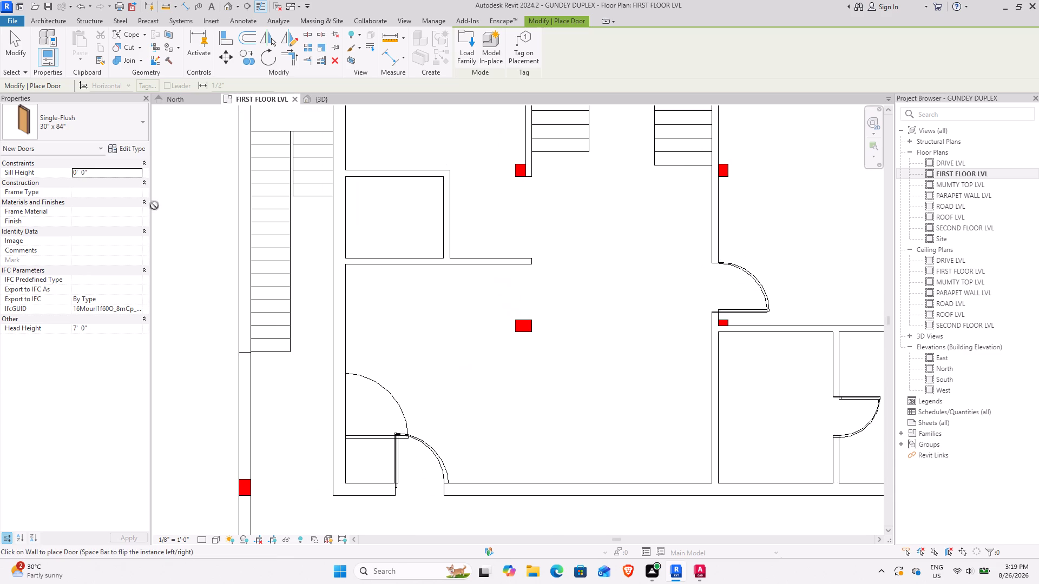
left_click(131, 145)
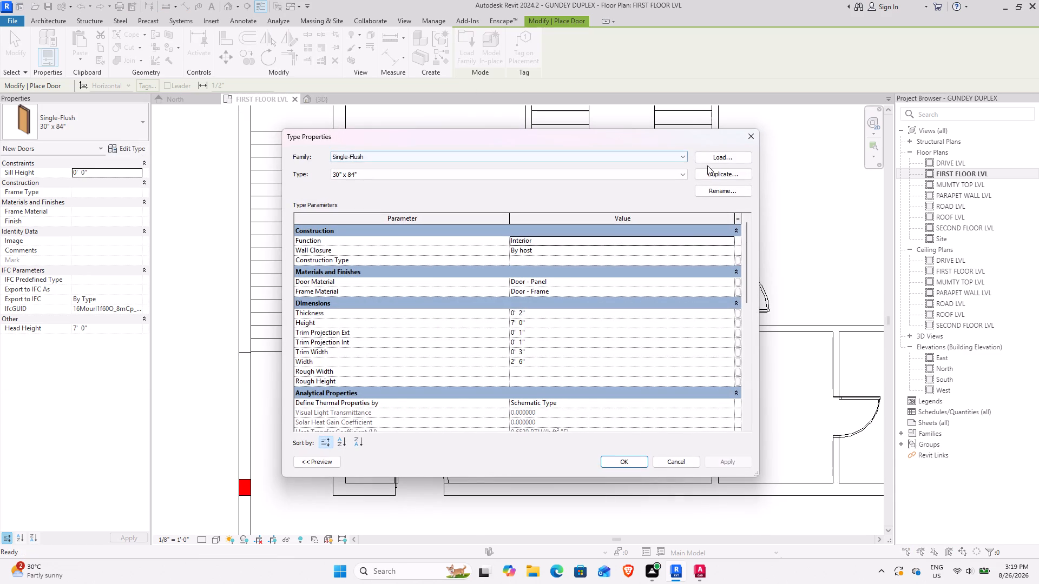
left_click(714, 170)
left_click(528, 328)
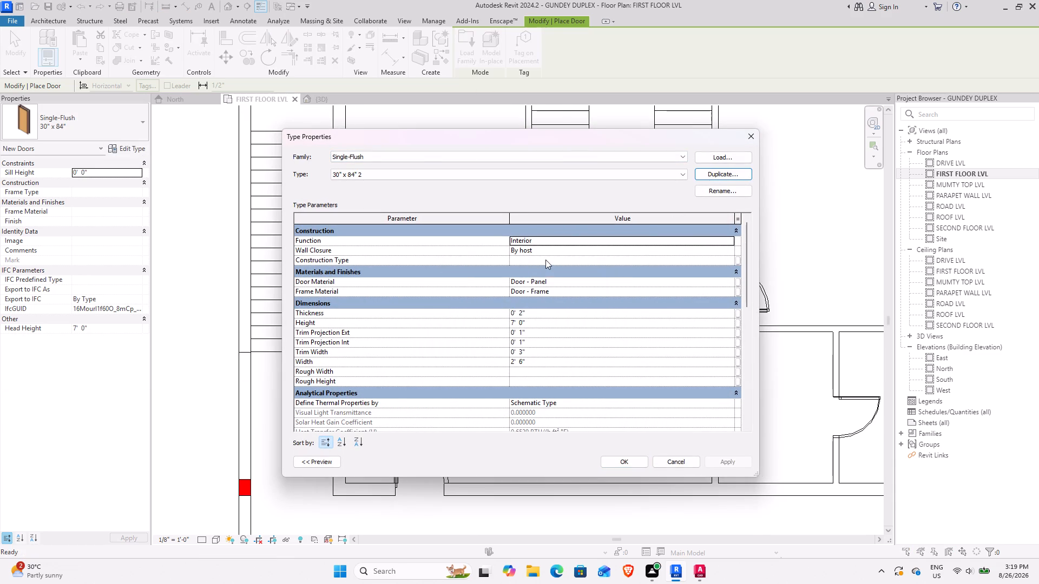
left_click(536, 359)
type("3'")
key("6")
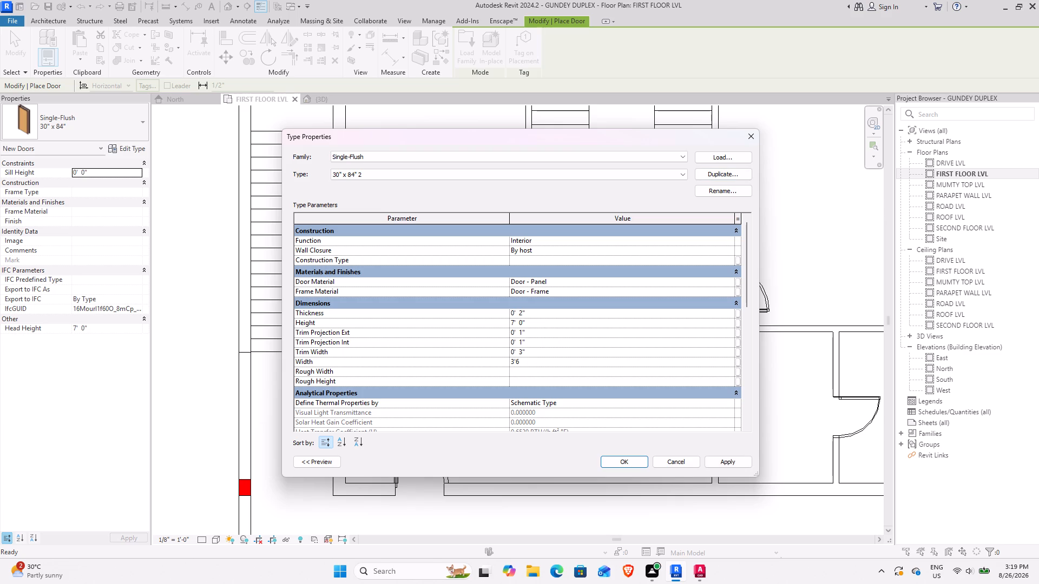
key("shift+quotedbl")
key("Return")
left_click(751, 459)
left_click(617, 463)
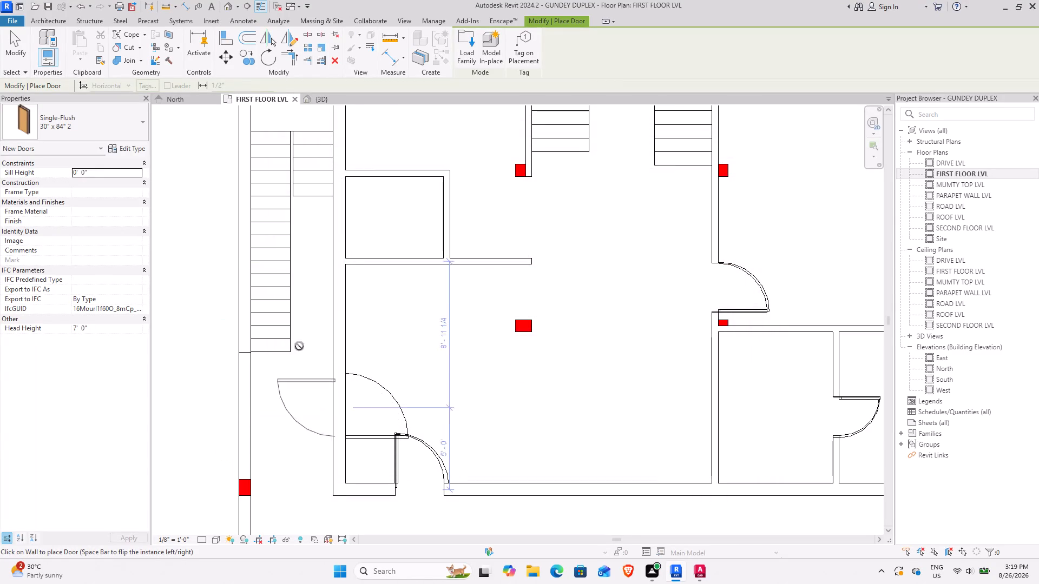
Set the duplicated Single-Flush door type's width to 4' 0".
left_click(135, 148)
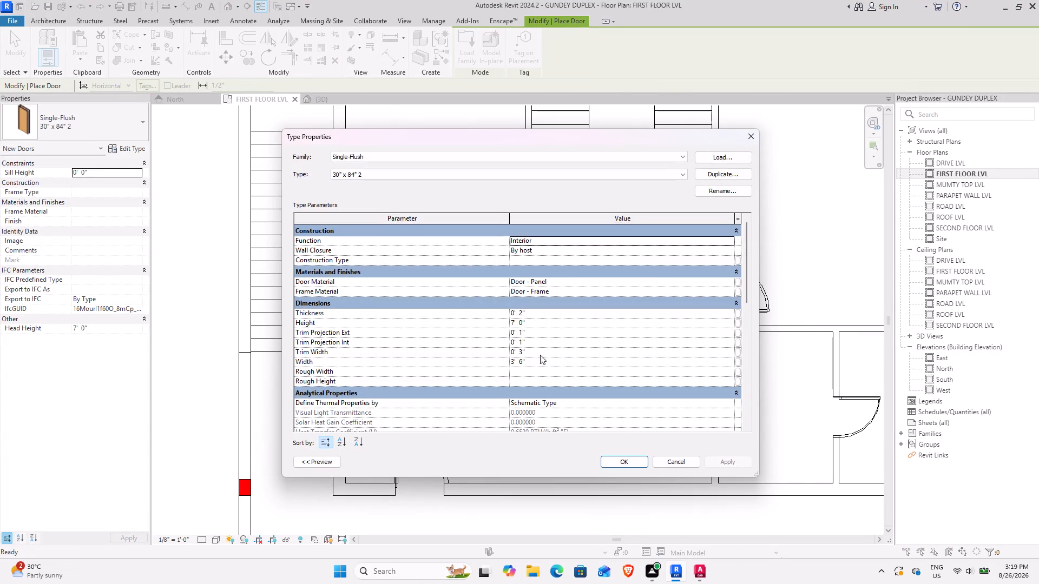
left_click(540, 361)
type("4'")
key("Return")
left_click(747, 457)
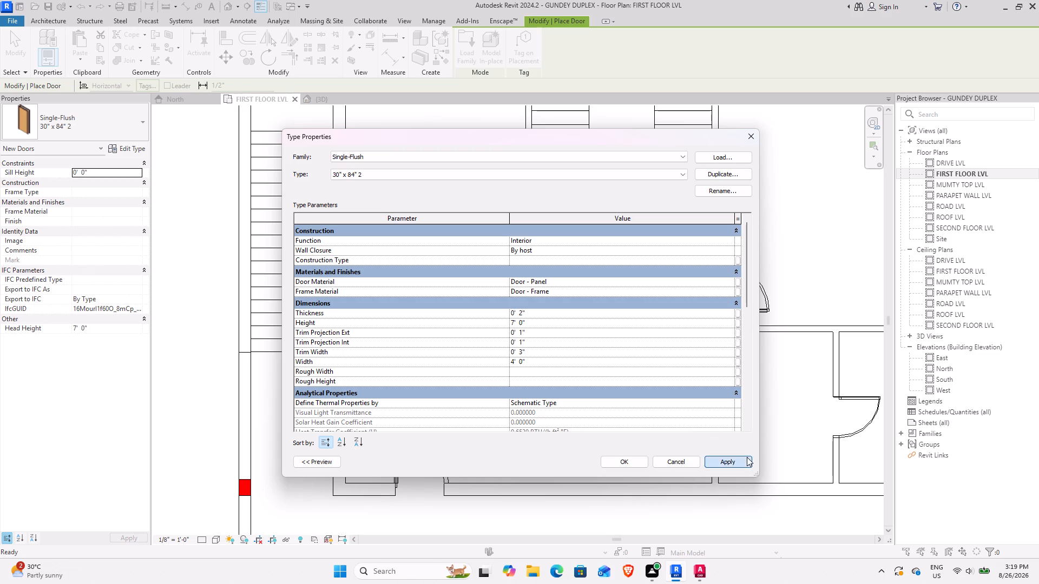
left_click(620, 464)
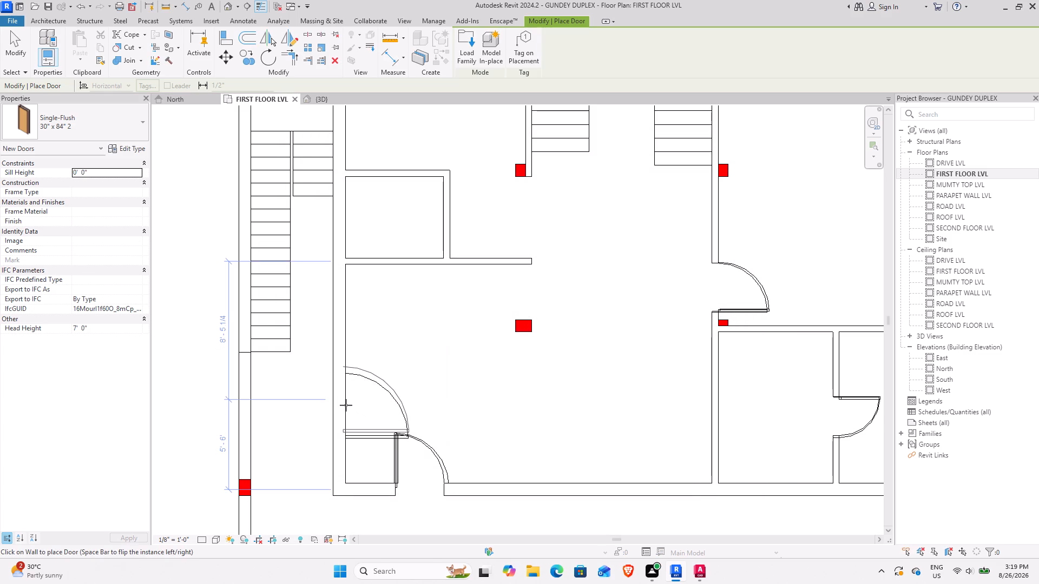
Place the duplicated Single-Flush door in the hall's left exterior wall near the lower left corner, aligned with the plan's inward swing.
left_click(346, 405)
key("Escape")
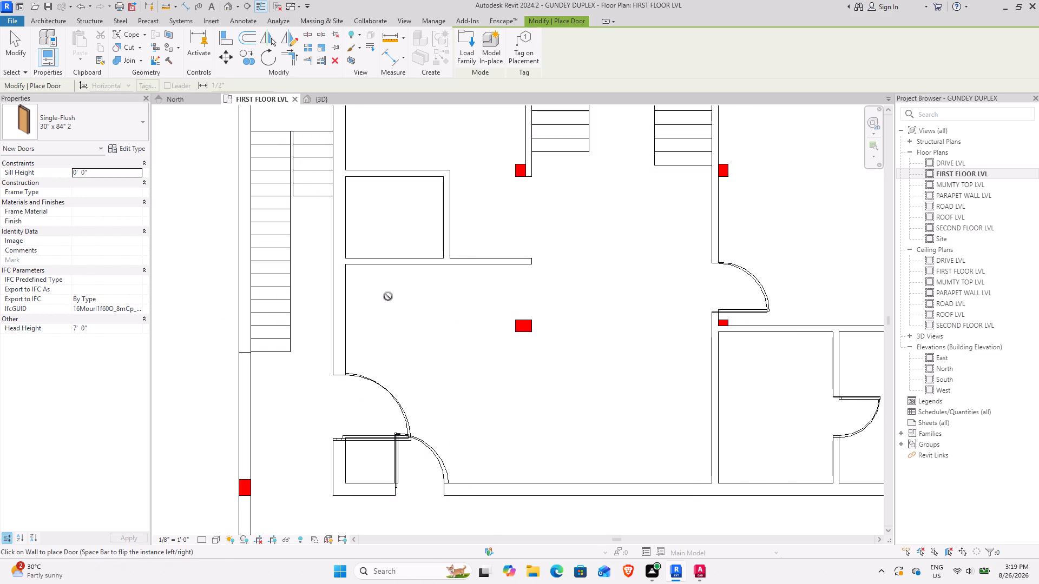
middle_click_drag(389, 296, 551, 329)
key("Escape")
Switch the FIRST FLOOR LVL plan's visual style to Wireframe.
scroll(551, 329, "down", 3)
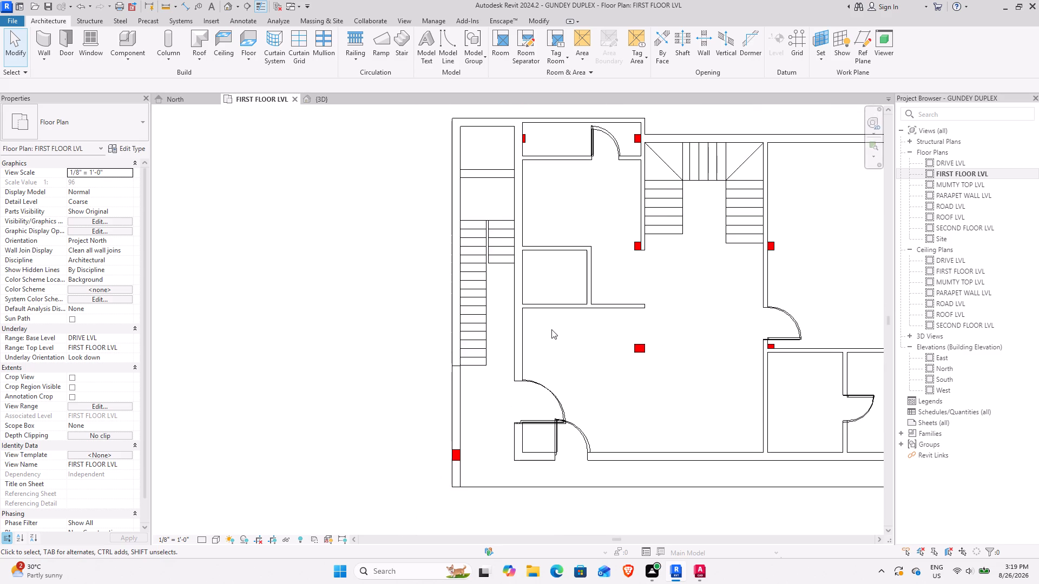
middle_click_drag(591, 352, 514, 322)
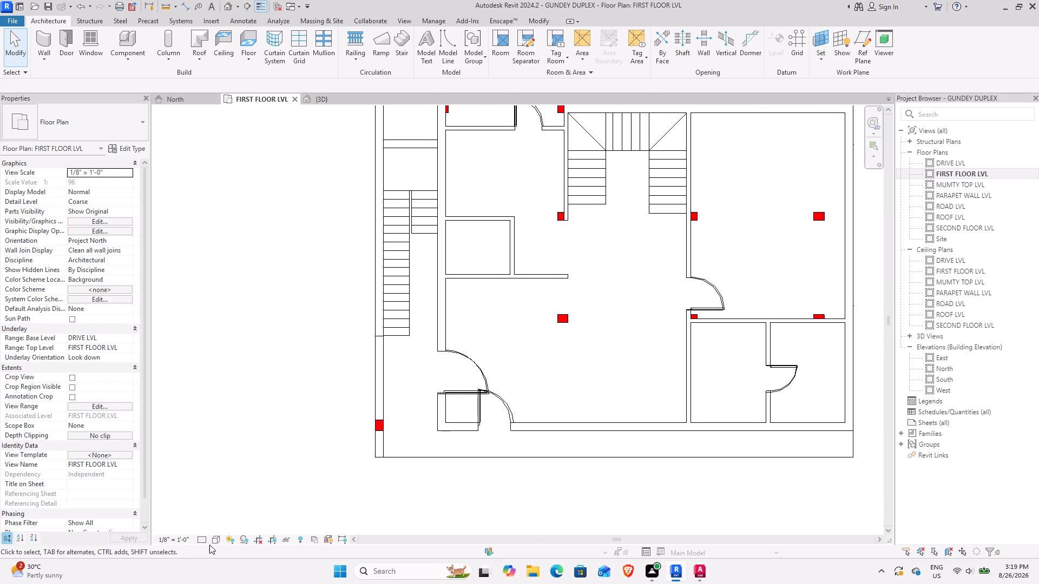
left_click(213, 542)
left_click(231, 473)
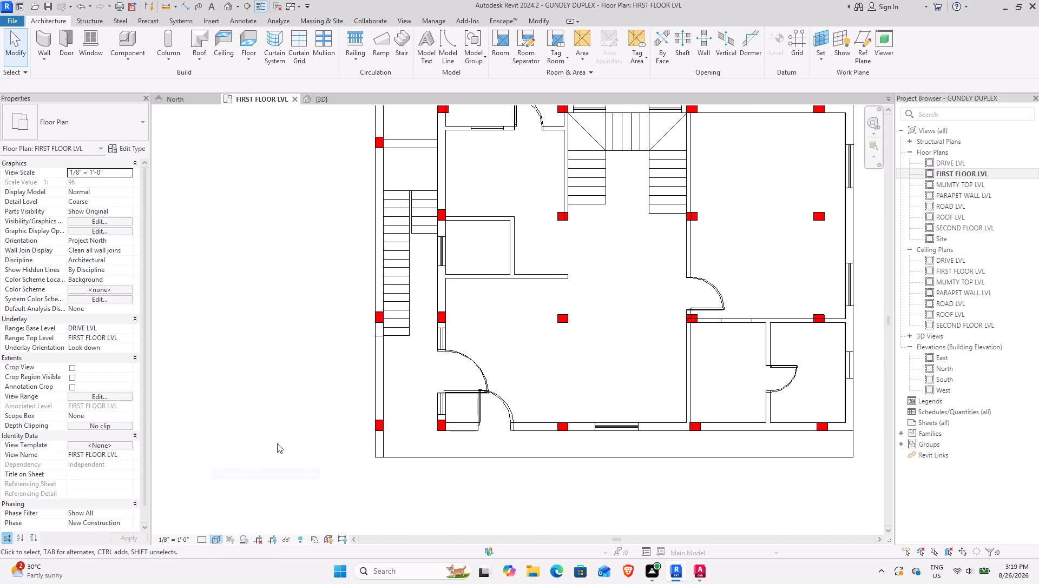
Examine the first floor's window openings, columns and placed doors against the imported plan lines.
scroll(464, 315, "up", 7)
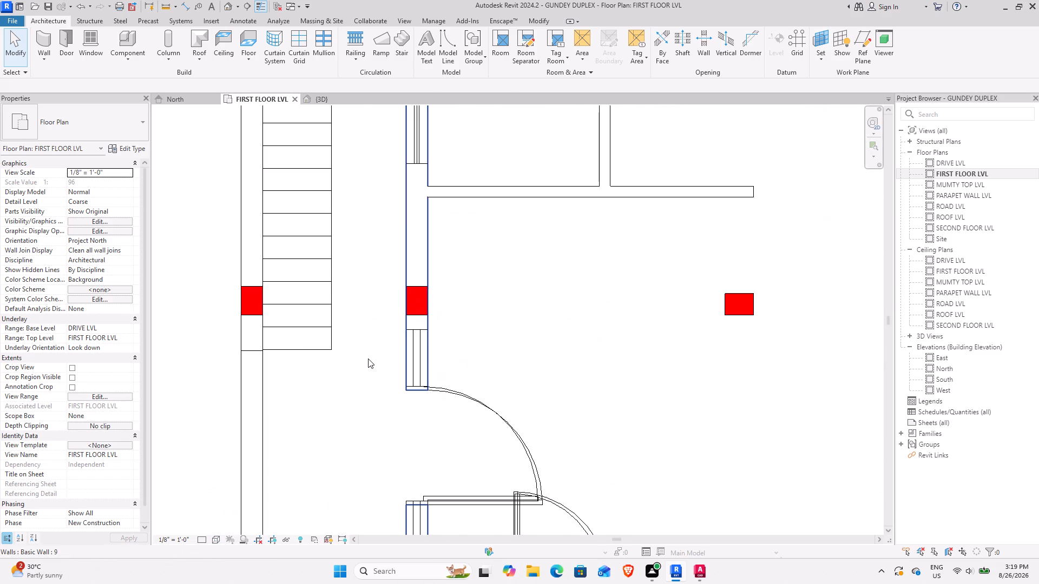
scroll(463, 352, "down", 2)
scroll(419, 377, "up", 7)
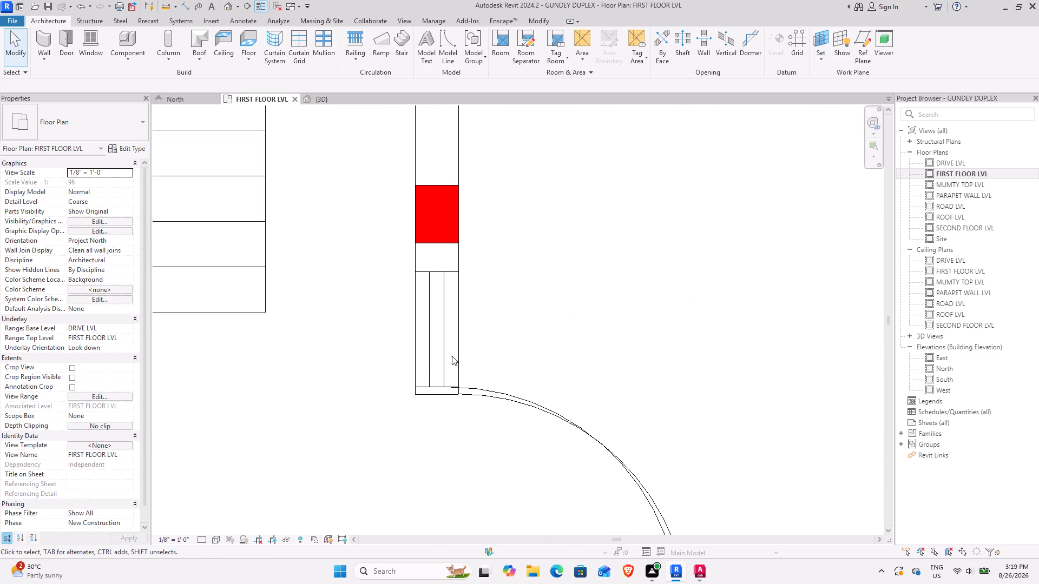
scroll(487, 324, "down", 1)
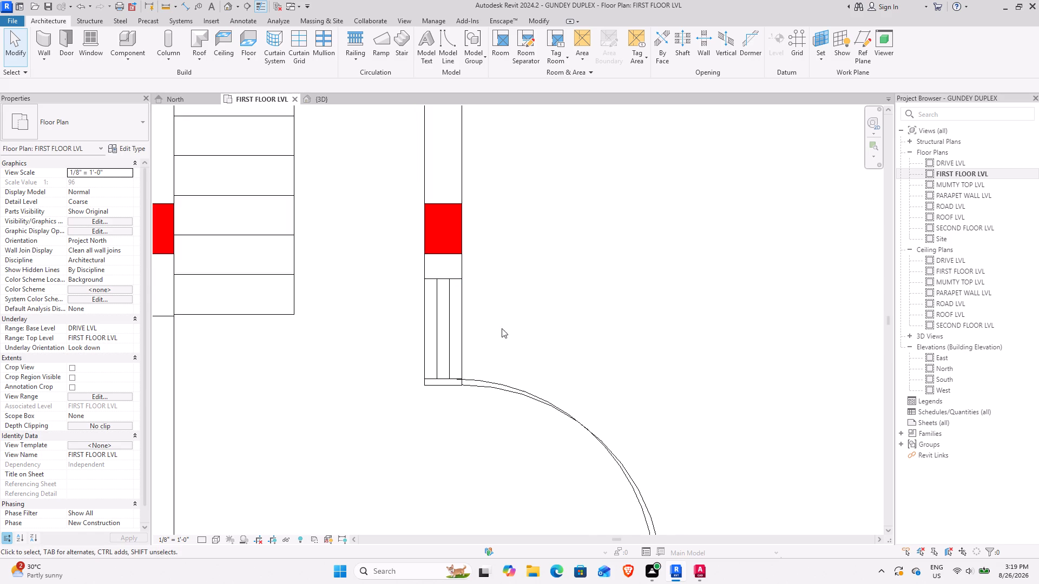
middle_click_drag(521, 324, 473, 346)
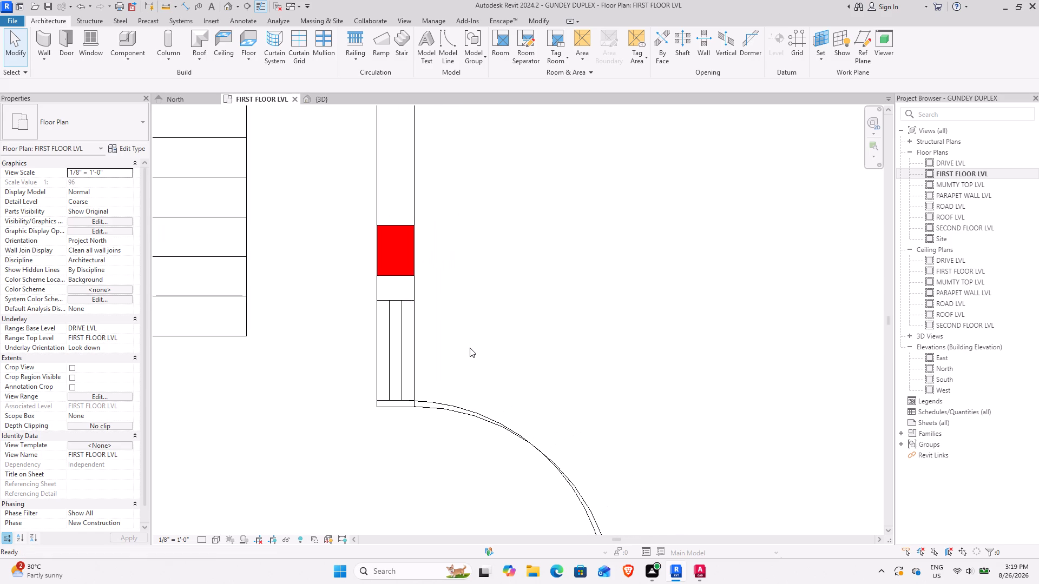
scroll(385, 318, "down", 11)
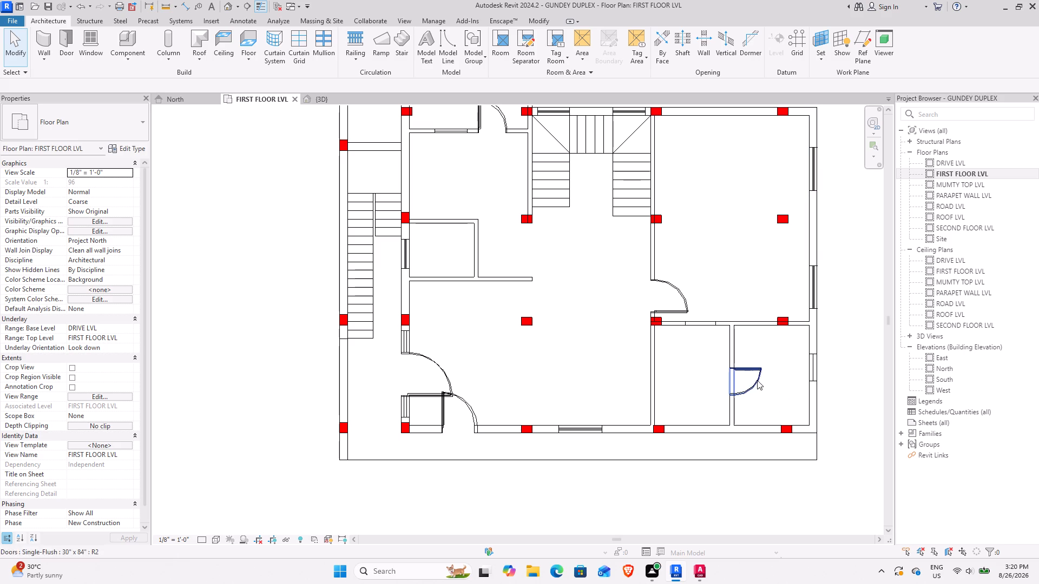
scroll(548, 411, "up", 5)
middle_click_drag(649, 435, 489, 467)
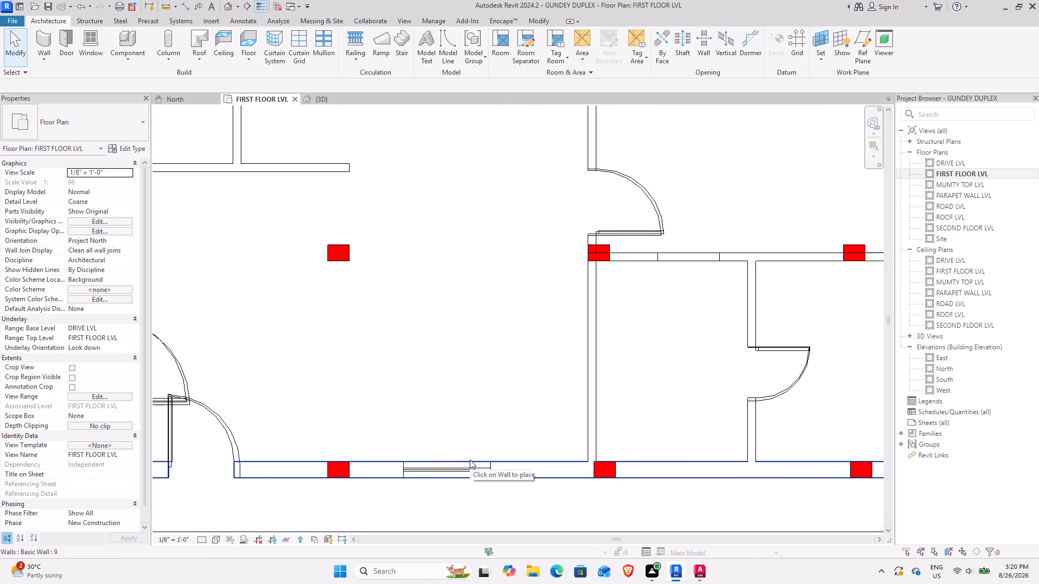
scroll(470, 460, "down", 4)
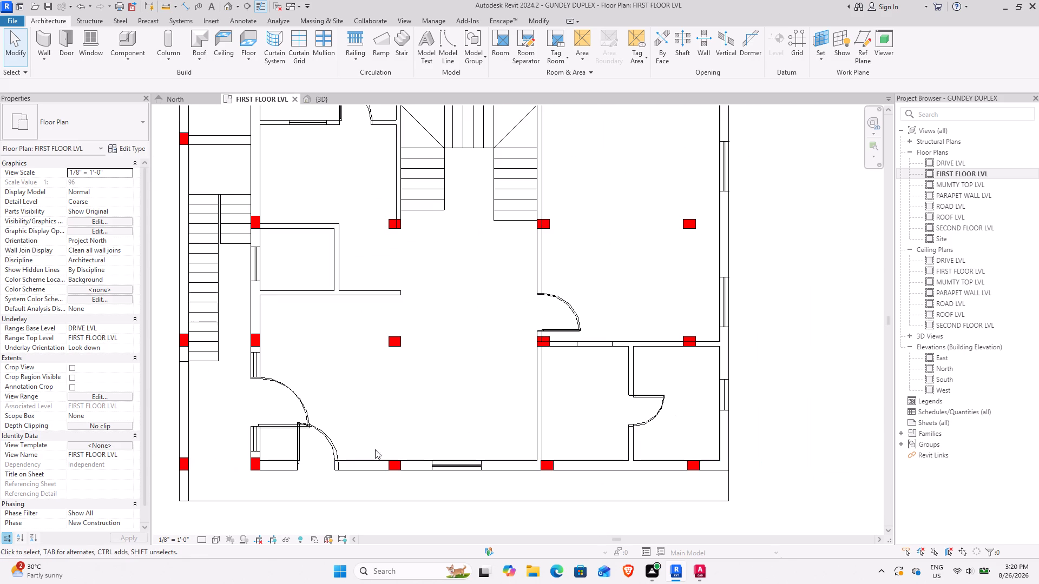
middle_click_drag(503, 350, 489, 428)
scroll(489, 428, "down", 1)
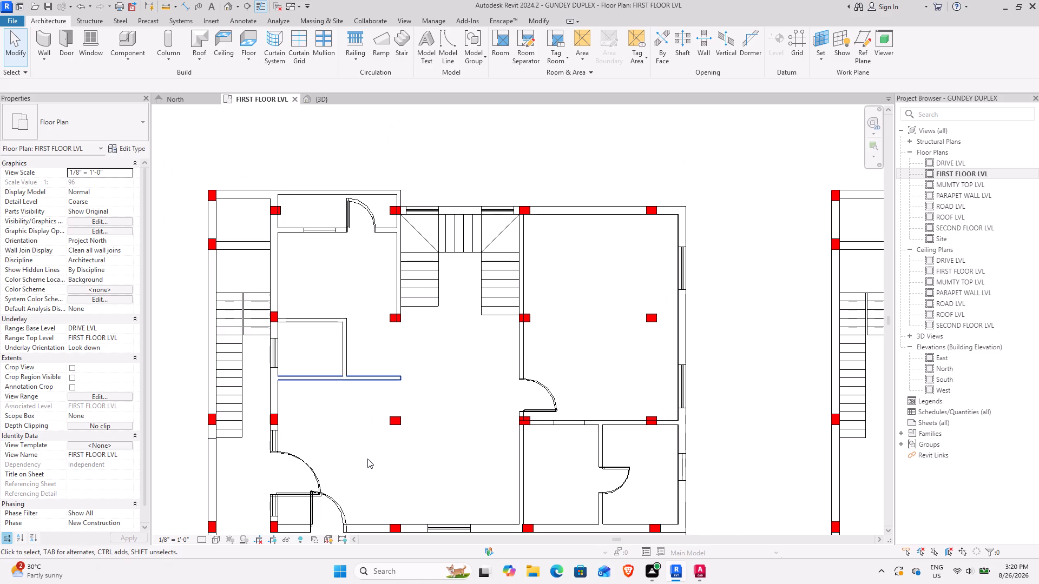
middle_click_drag(367, 459, 470, 407)
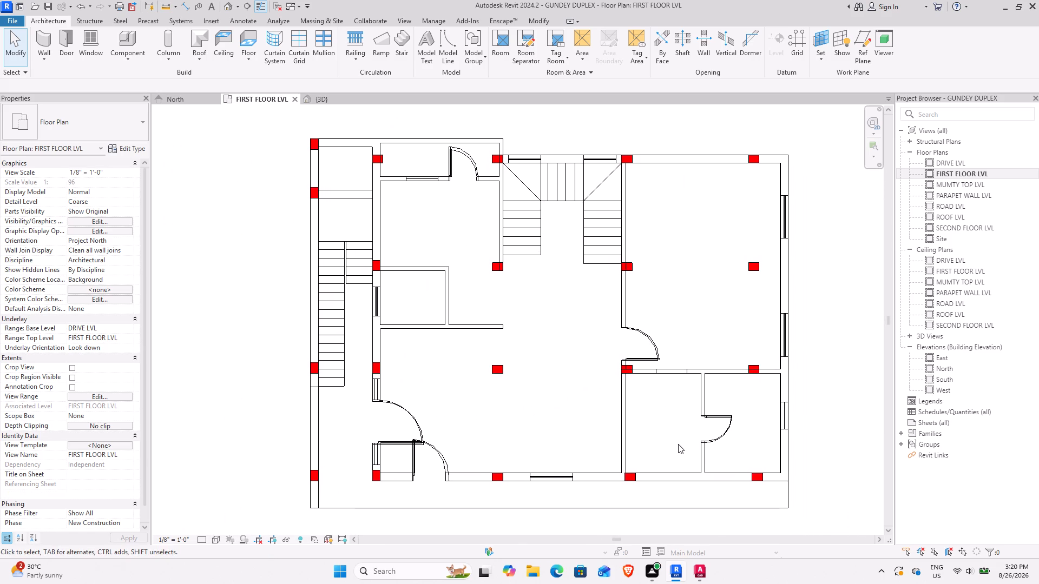
Place a Fixed 24" x 48" window in the hall's left exterior wall, between the column and the 4' door's upper jamb.
left_click(96, 42)
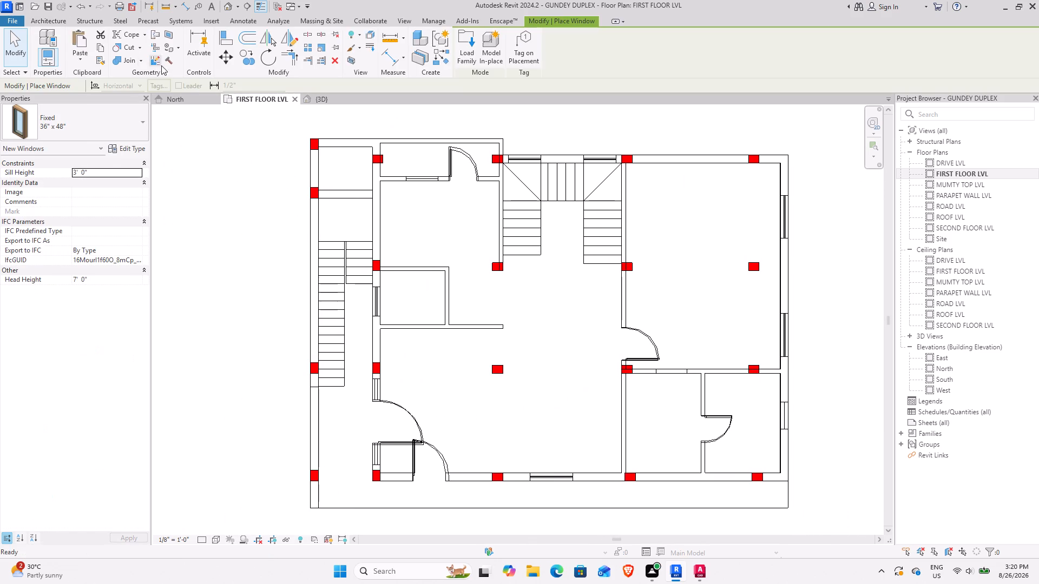
left_click(94, 117)
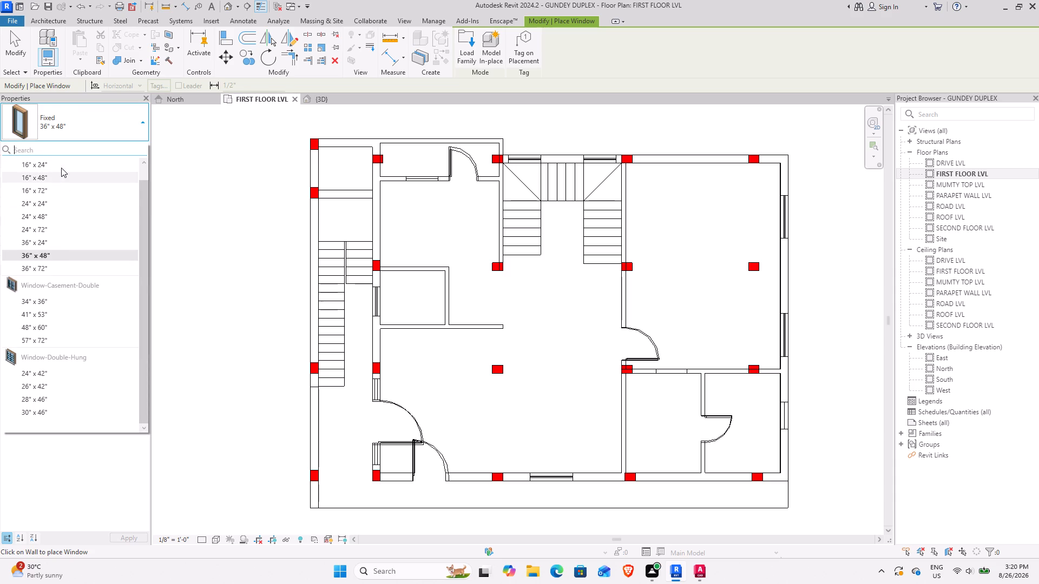
left_click(40, 207)
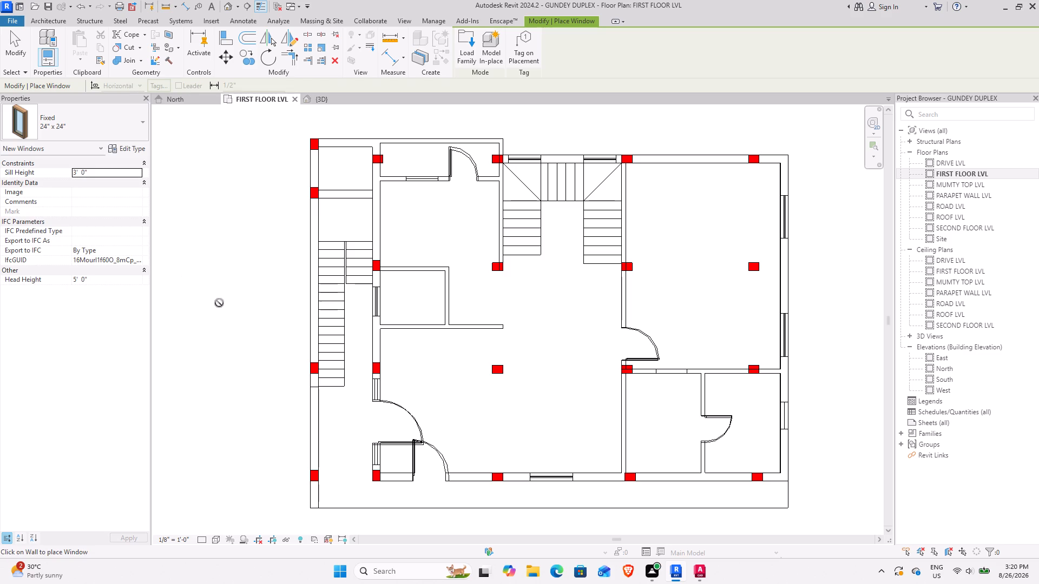
left_click(89, 128)
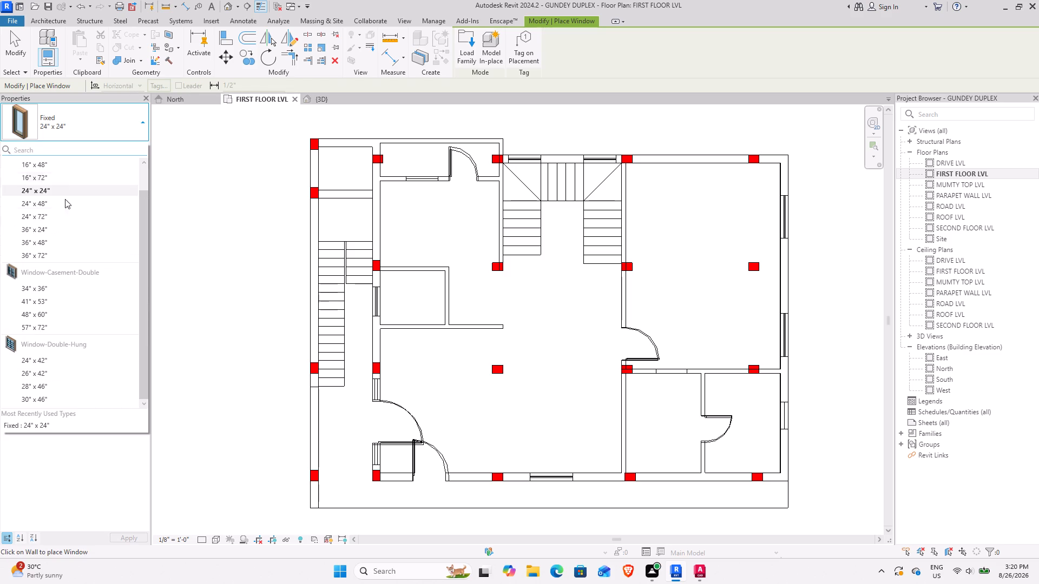
left_click(62, 207)
scroll(378, 389, "up", 3)
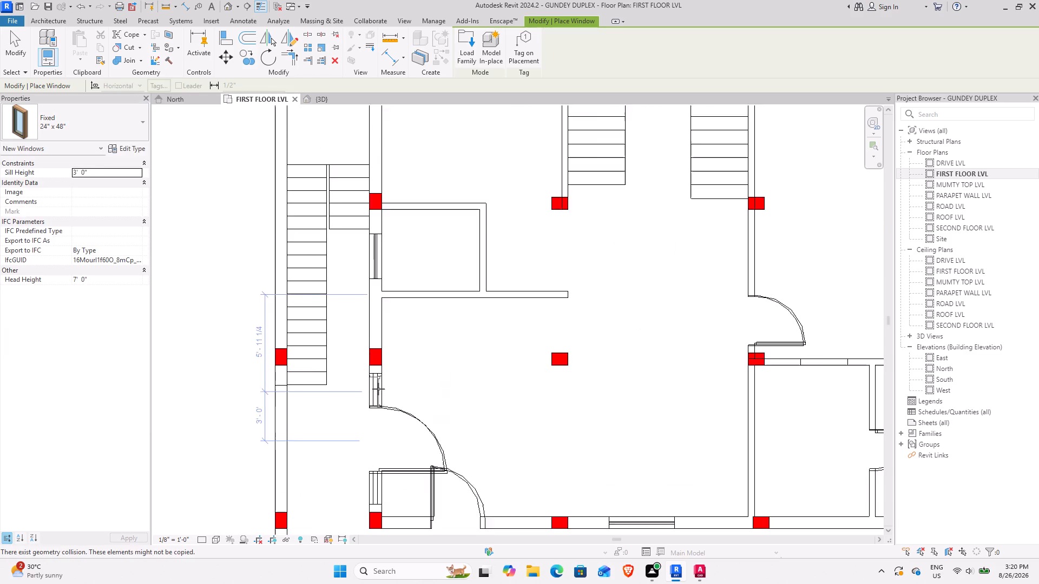
scroll(378, 389, "up", 7)
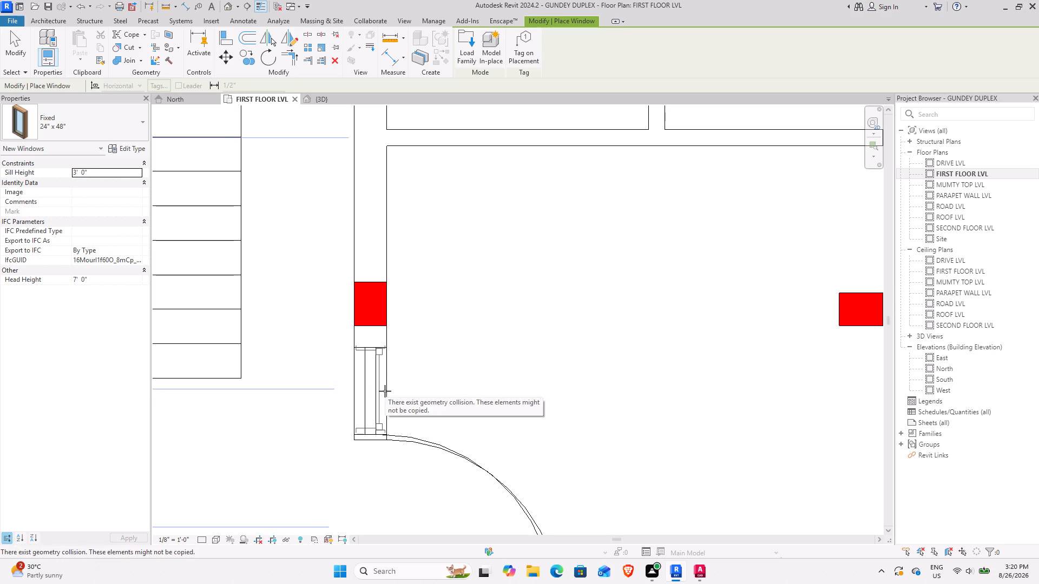
left_click(386, 392)
scroll(420, 450, "down", 3)
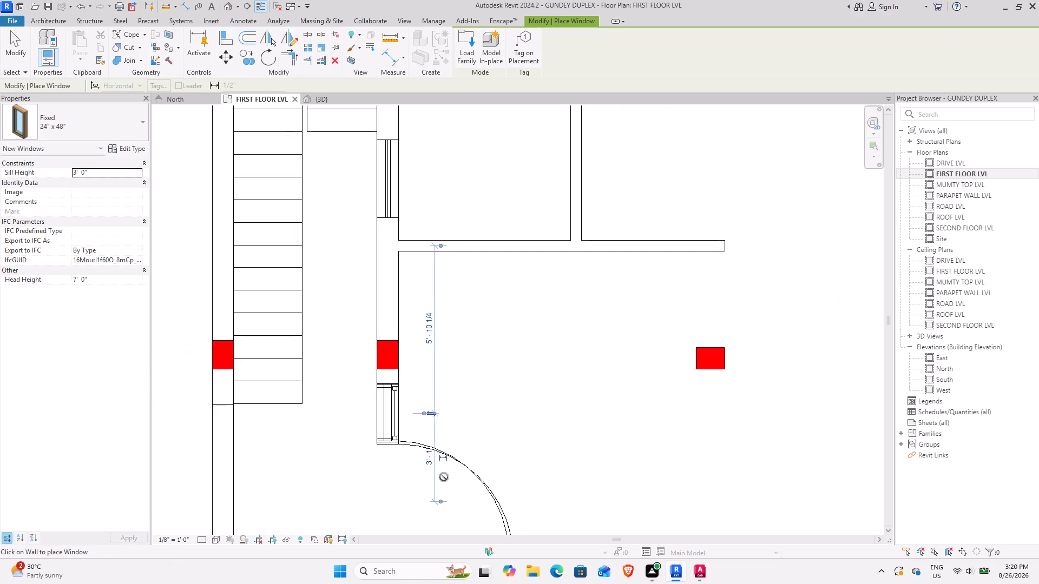
Place another Fixed 24" x 48" window in the same wall, between the 4' door and the lower left corner column.
middle_click_drag(436, 472, 374, 206)
left_click(328, 318)
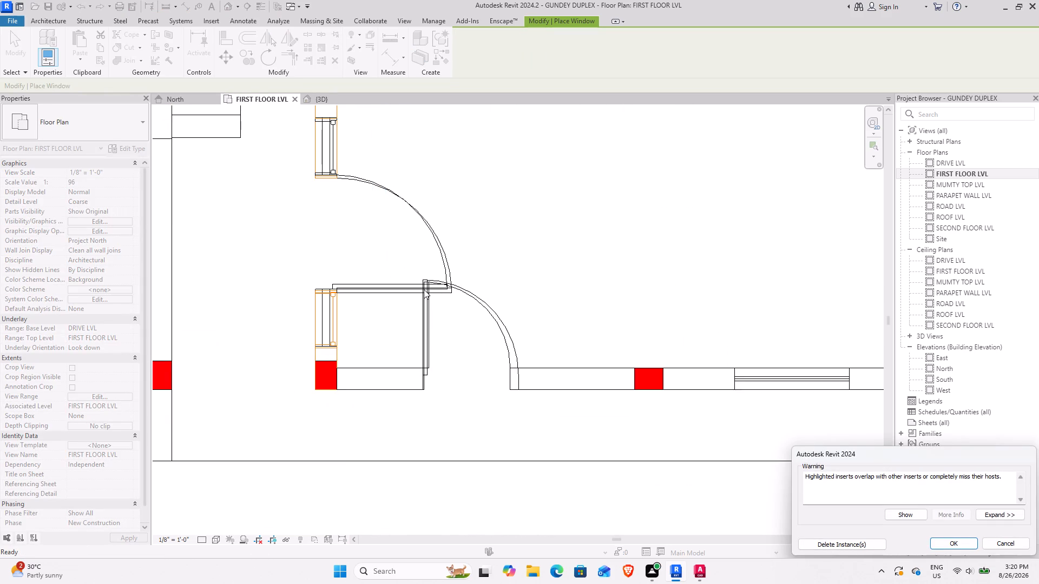
left_click(1010, 541)
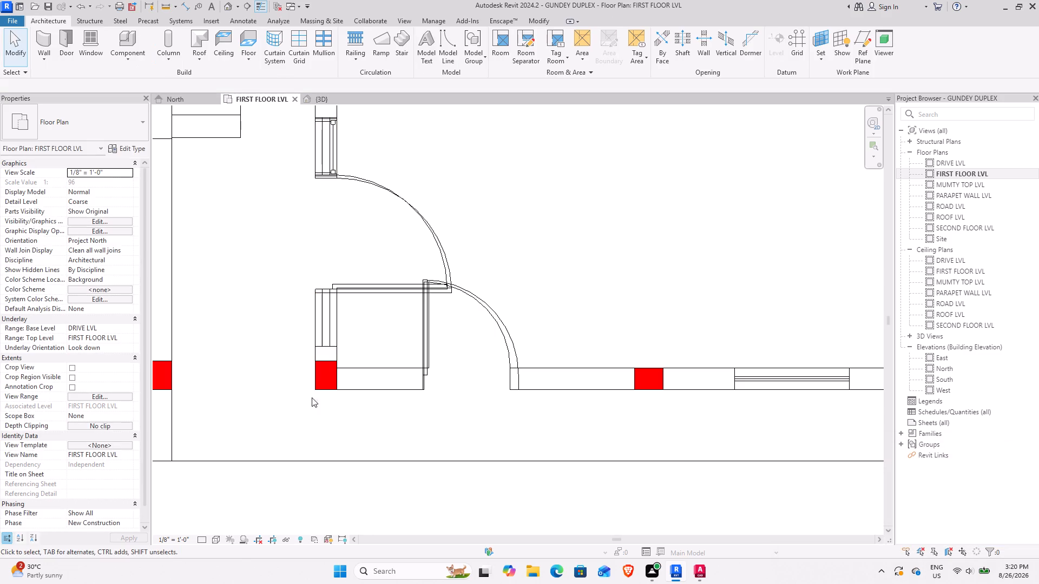
left_click(331, 155)
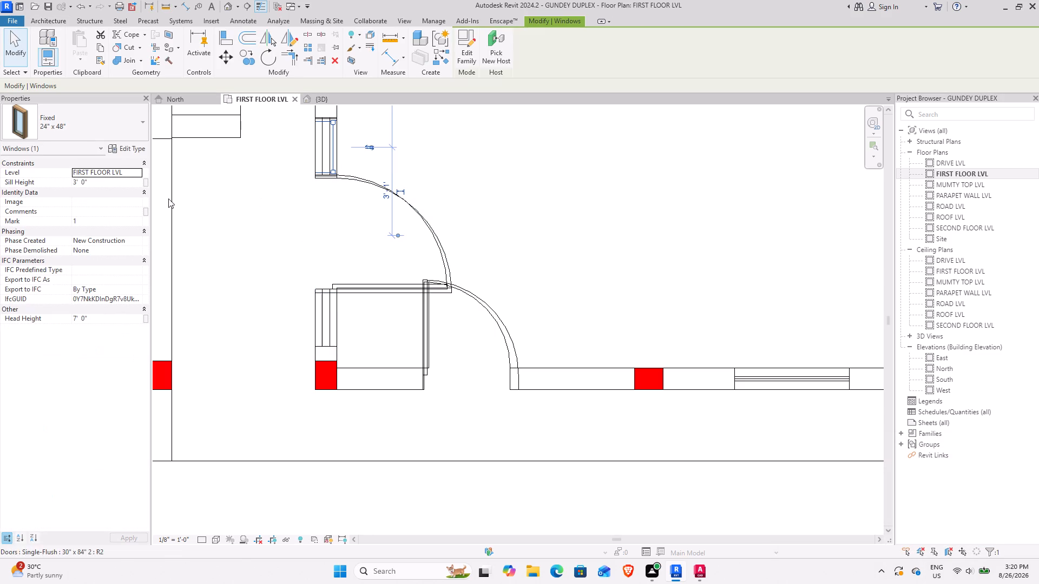
left_click(435, 57)
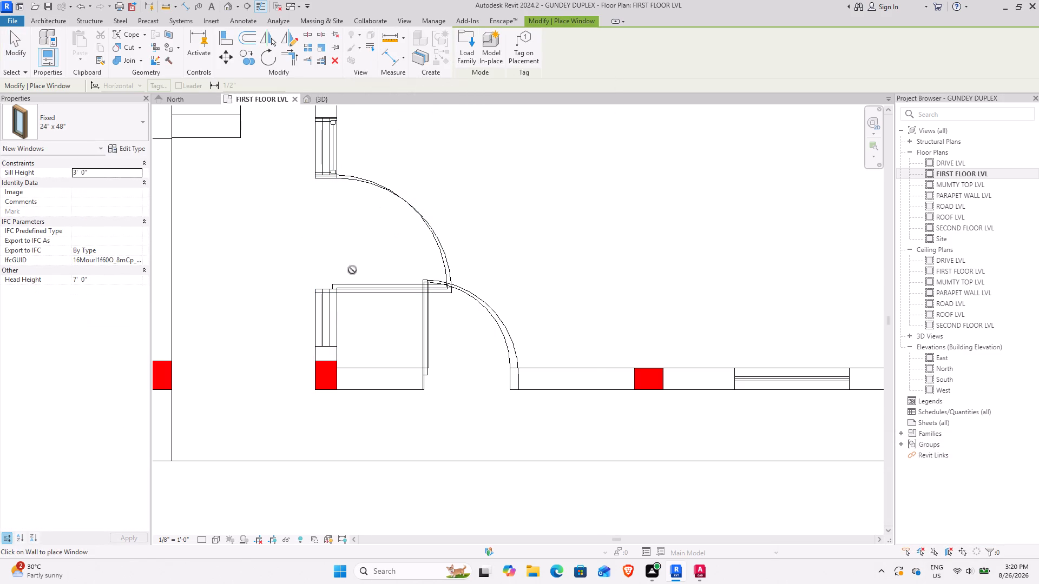
left_click(334, 322)
scroll(541, 245, "down", 3)
Place a Window-Casement-Double 48" x 60" window at the plan's opening in the hall's lower exterior wall, opening outward.
middle_click_drag(601, 243, 282, 374)
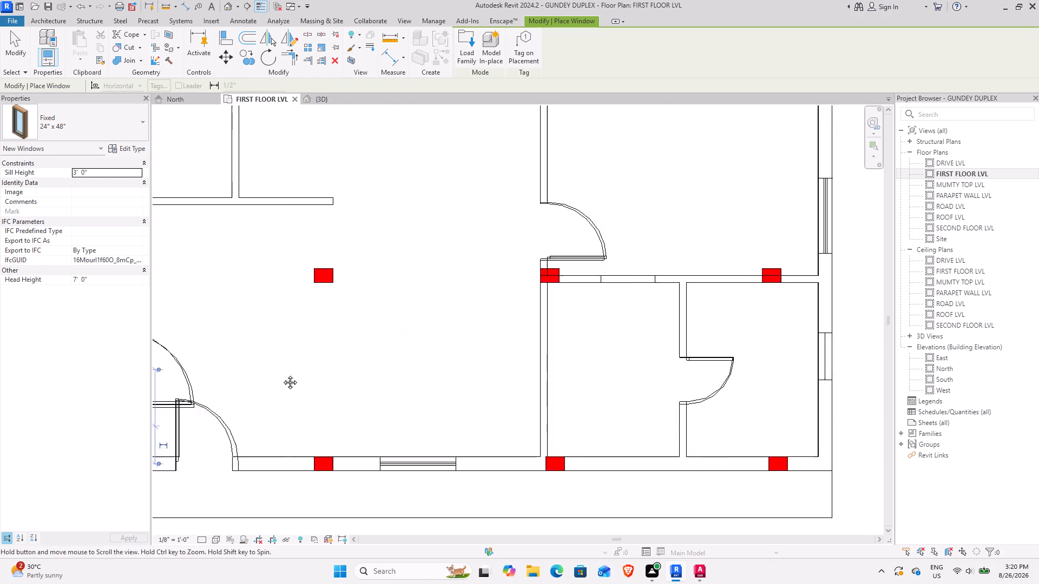
middle_click_drag(282, 374, 265, 374)
scroll(348, 323, "down", 2)
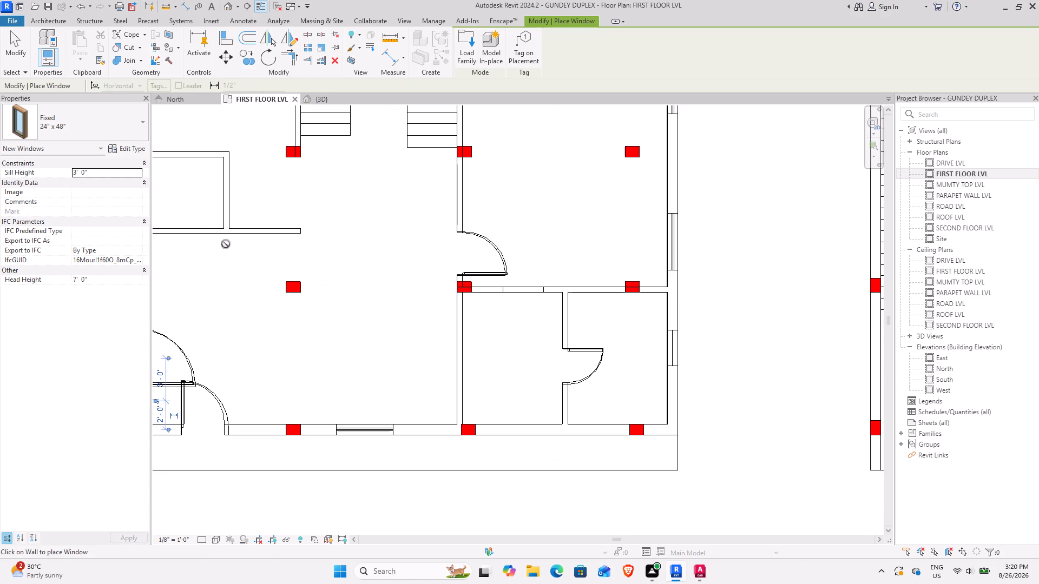
left_click(91, 115)
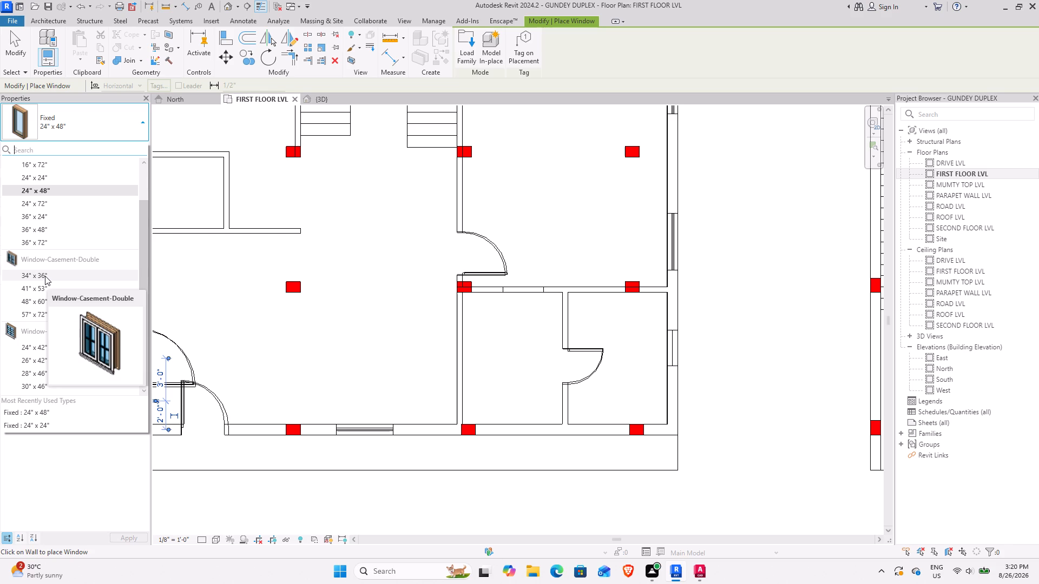
left_click(51, 302)
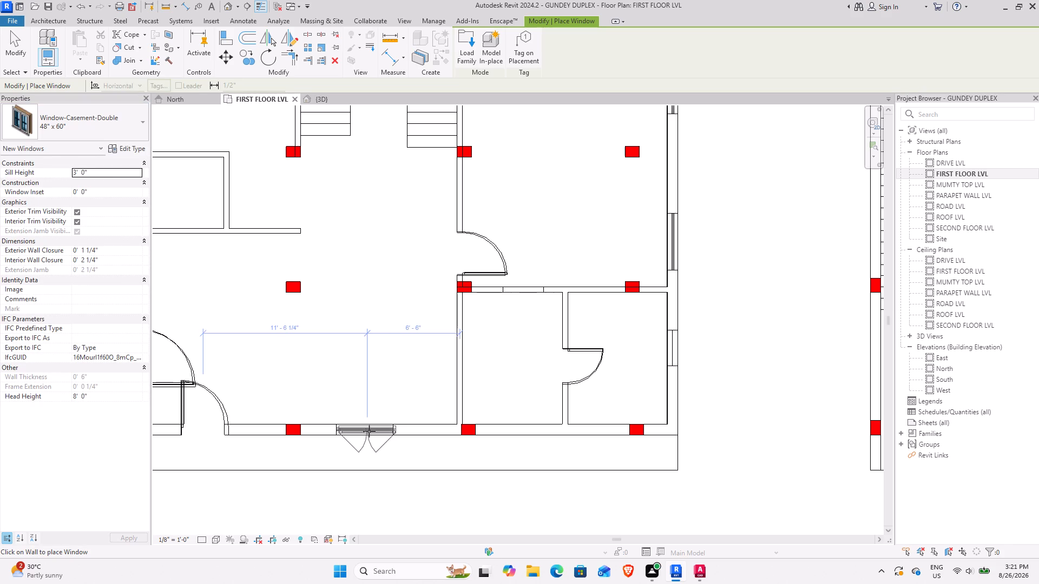
scroll(369, 431, "up", 6)
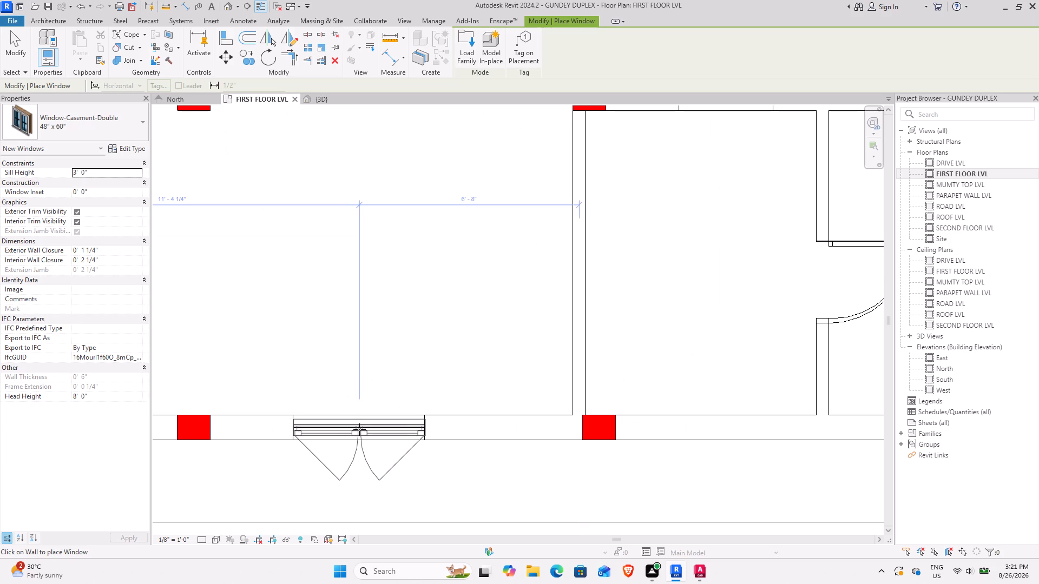
left_click(359, 429)
scroll(429, 370, "down", 4)
middle_click_drag(486, 310, 328, 424)
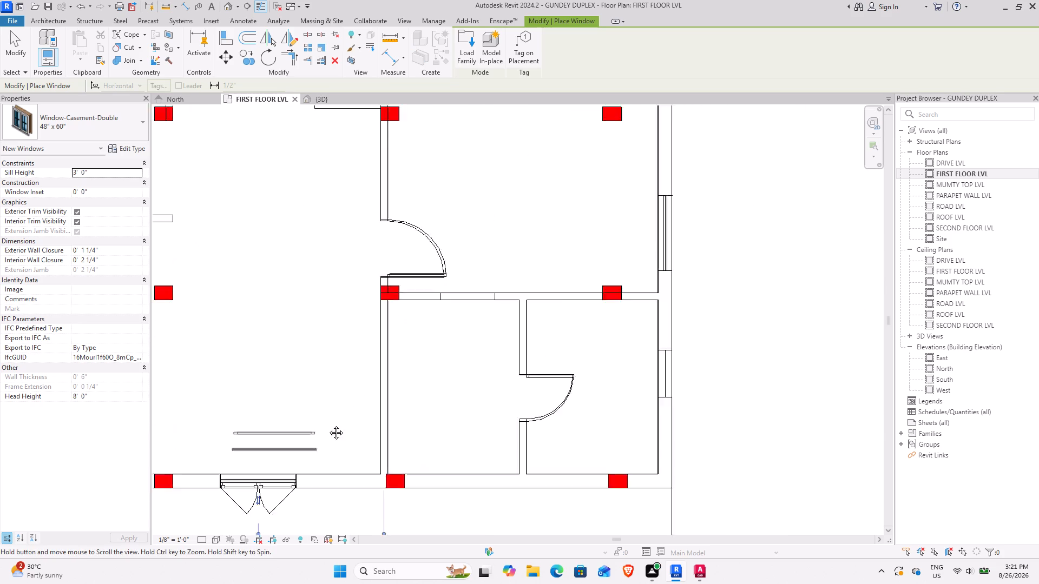
middle_click_drag(328, 424, 309, 464)
middle_click_drag(369, 380, 404, 240)
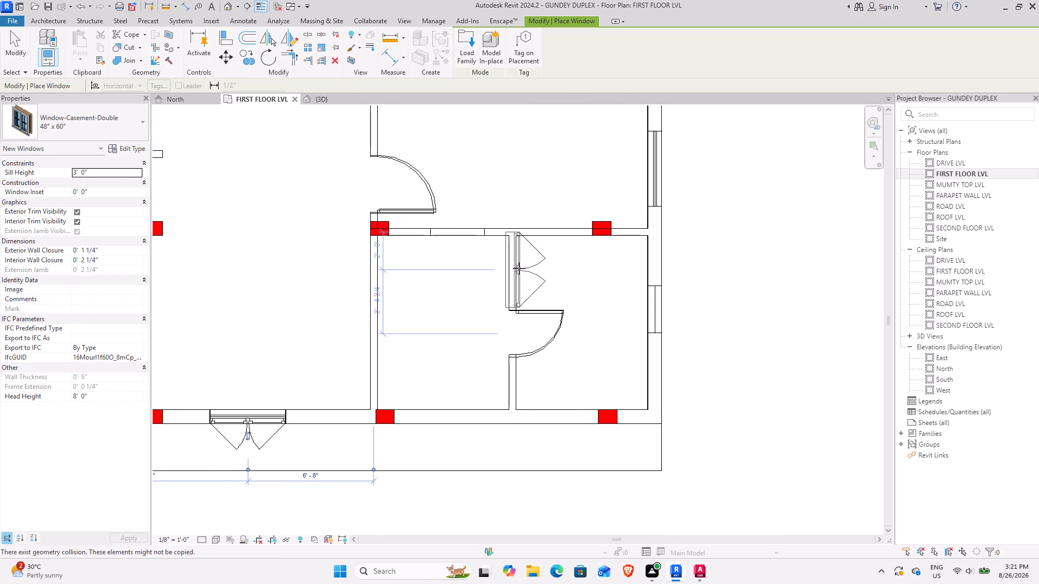
middle_click_drag(469, 303, 387, 439)
key("Escape")
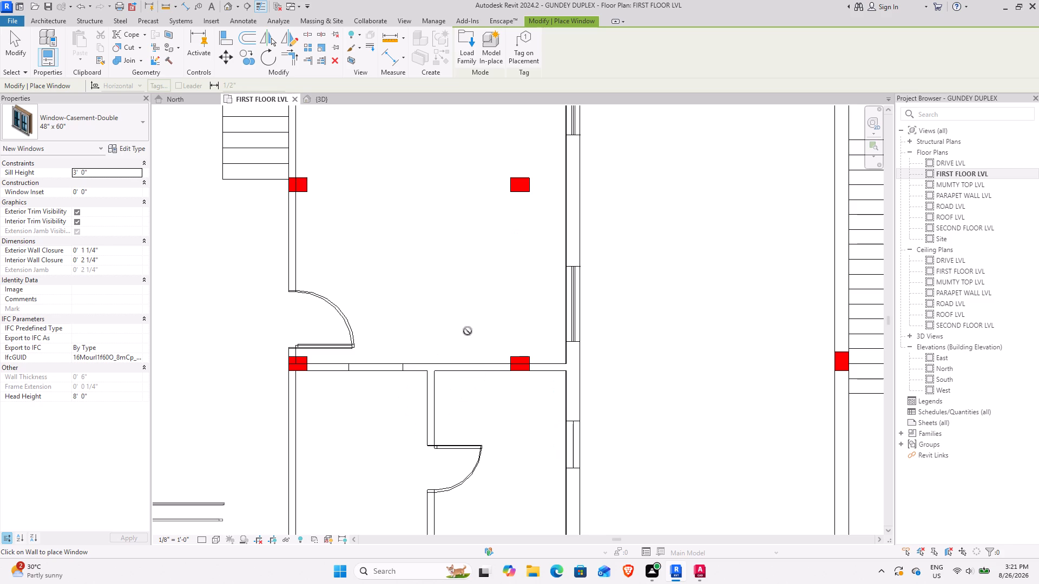
key("Escape")
Place two more Window-Casement-Double 48" x 60" windows at the plan's openings in the upper right room's right exterior wall, opening outward.
middle_click_drag(329, 400, 448, 288)
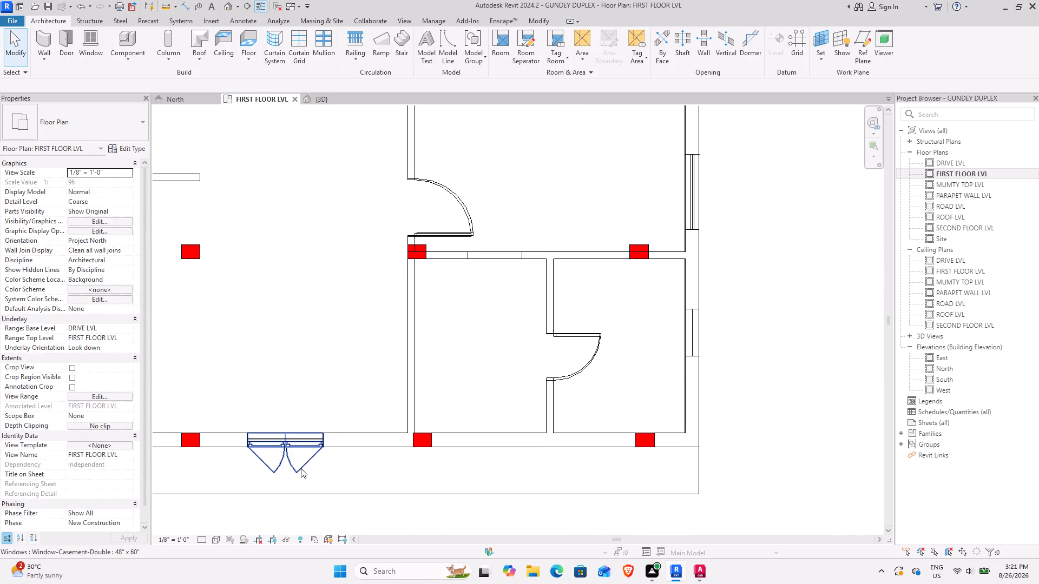
left_click(301, 468)
left_click(435, 62)
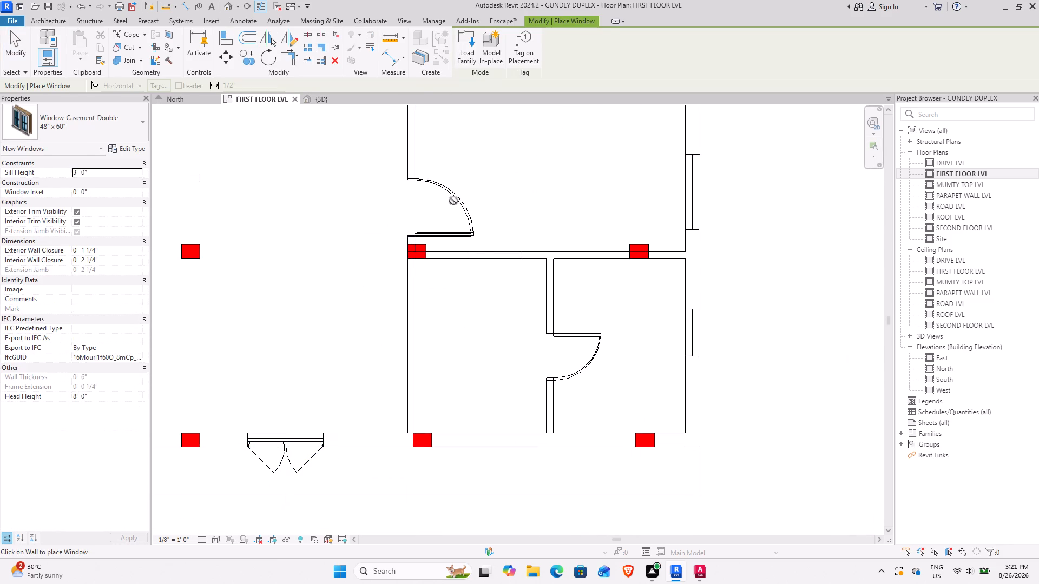
middle_click_drag(556, 190, 343, 396)
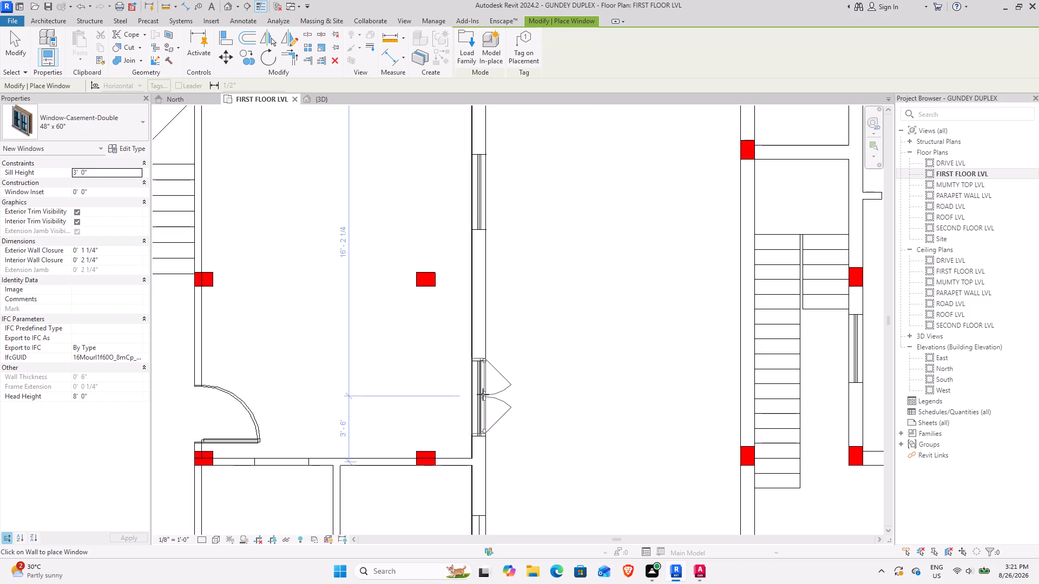
scroll(483, 394, "up", 5)
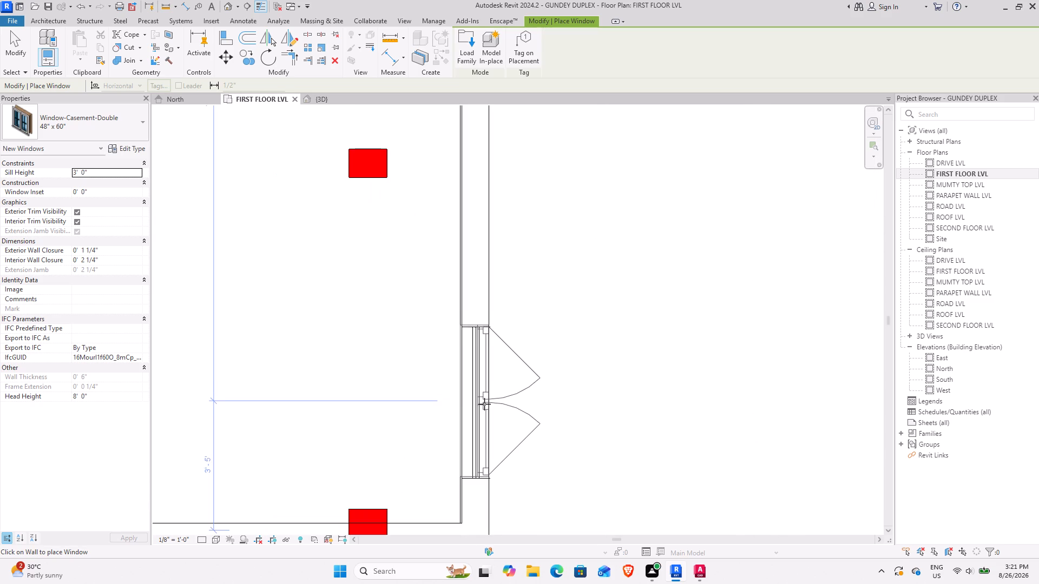
left_click(484, 404)
scroll(445, 309, "down", 3)
middle_click_drag(433, 309, 389, 470)
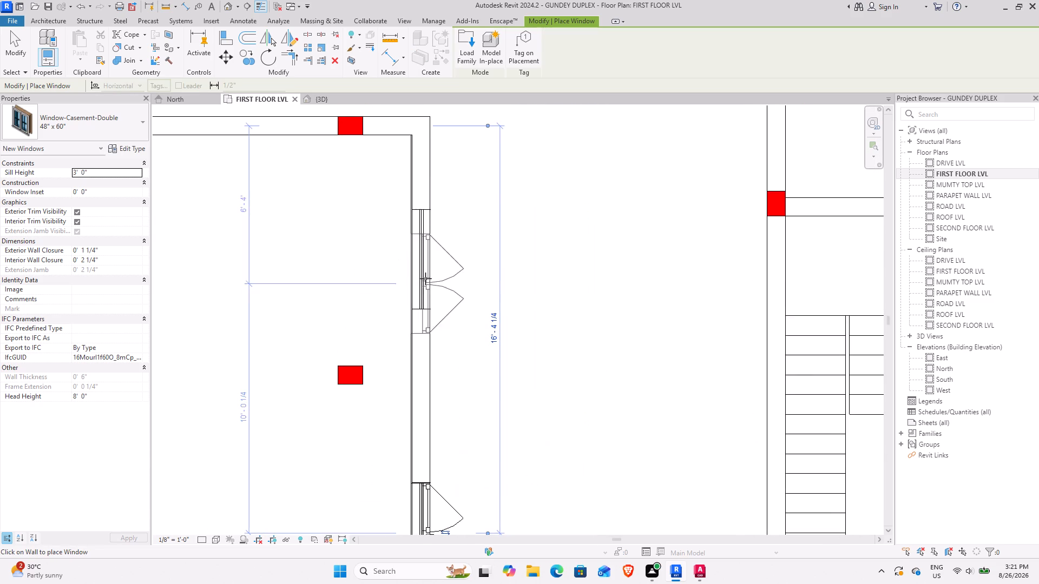
left_click(430, 259)
Place two Window-Casement-Double 34" x 36" windows at the plan's openings in the exterior wall behind the staircase, opening outward.
middle_click_drag(309, 314, 631, 359)
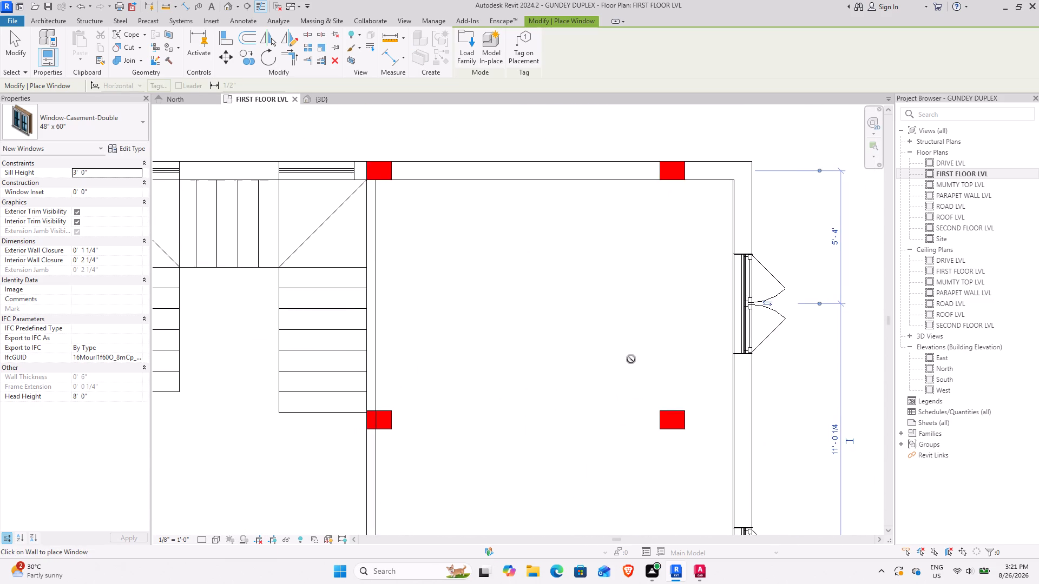
scroll(503, 357, "down", 3)
middle_click_drag(305, 327, 549, 355)
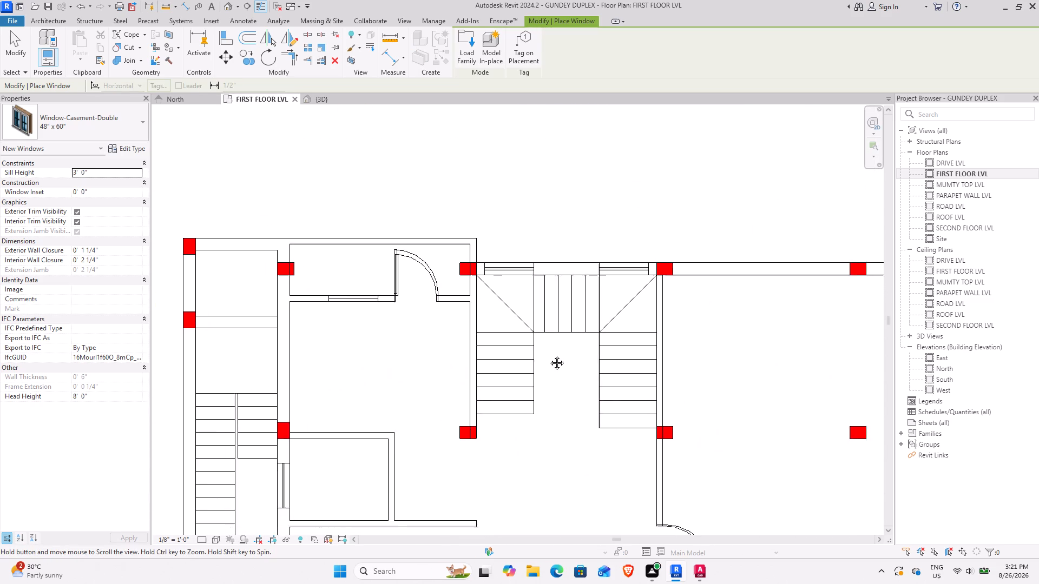
middle_click_drag(549, 355, 544, 349)
left_click(104, 120)
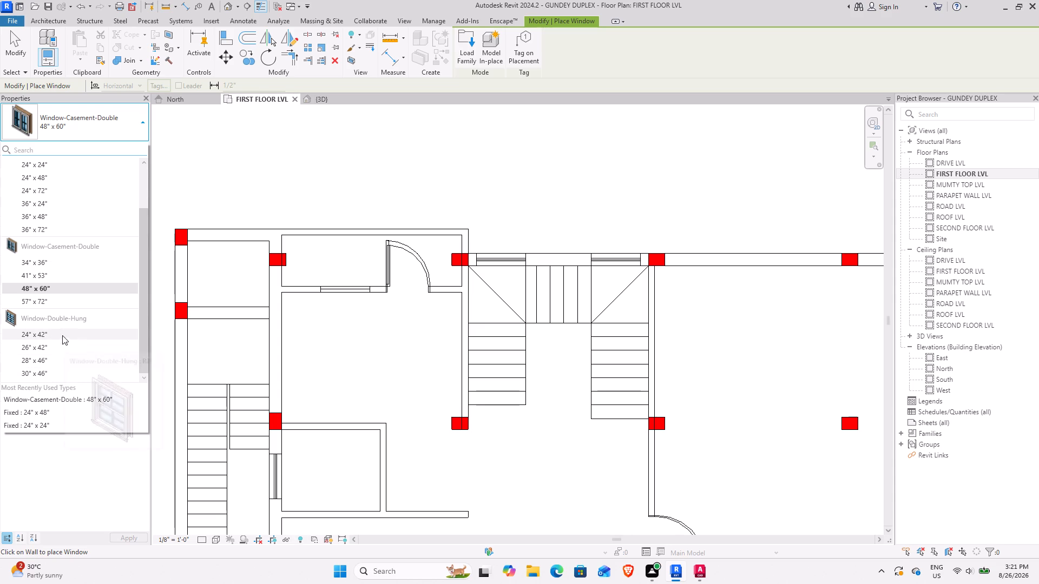
left_click(64, 287)
scroll(500, 263, "up", 2)
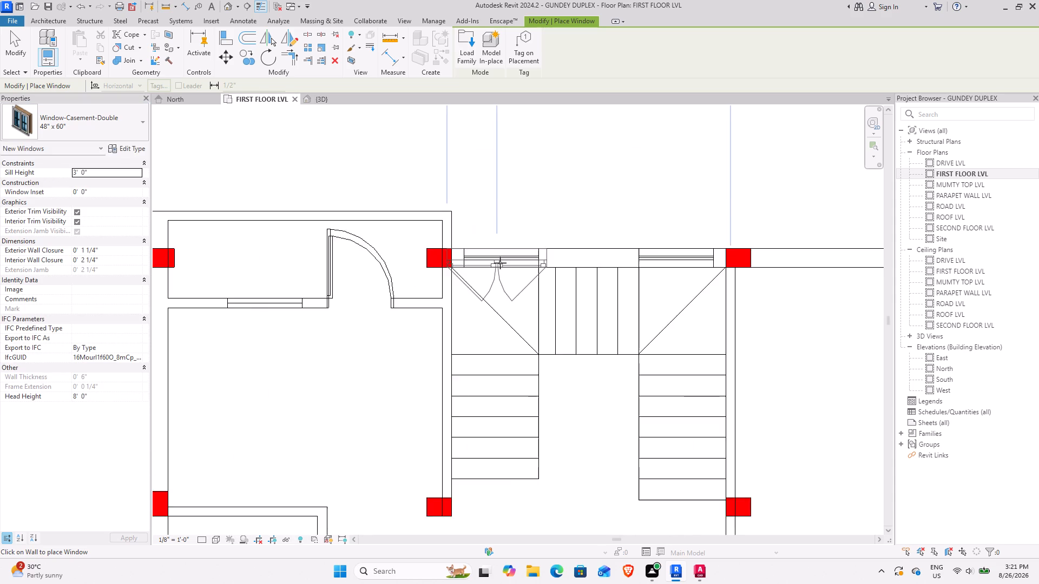
scroll(500, 263, "up", 5)
left_click(93, 119)
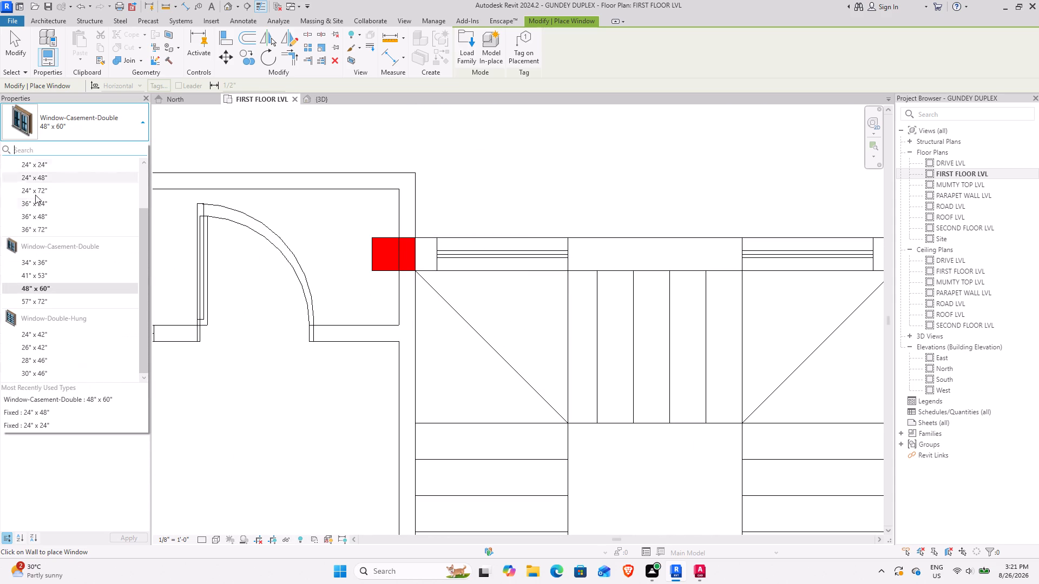
left_click_drag(58, 262, 67, 259)
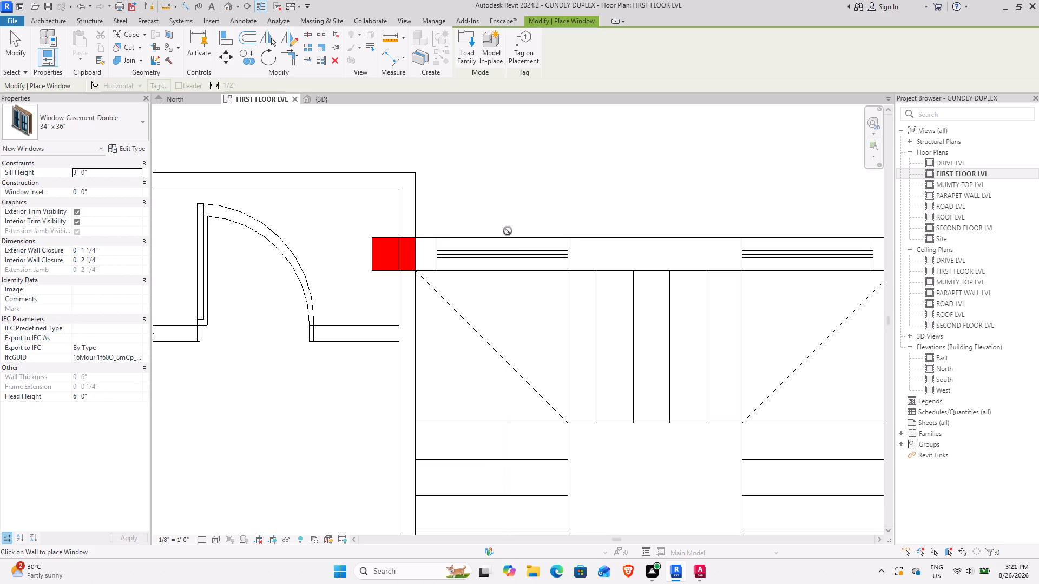
left_click(502, 235)
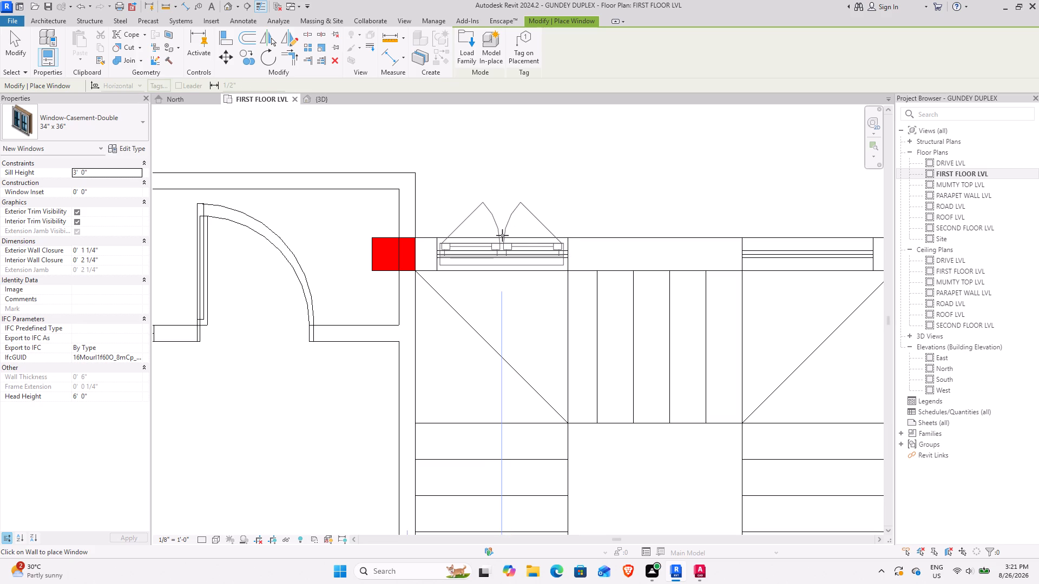
middle_click_drag(682, 253, 481, 293)
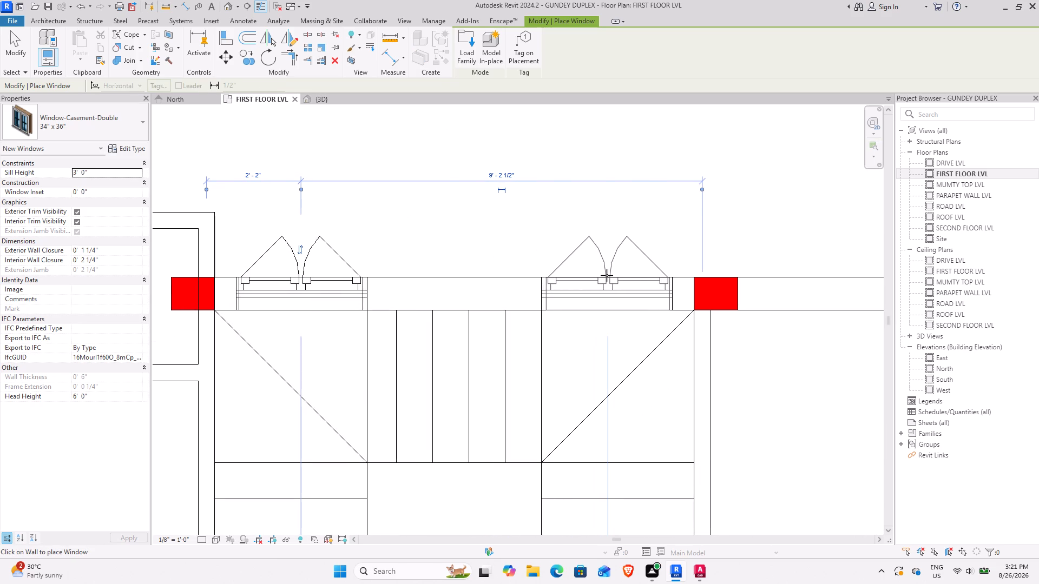
left_click(607, 275)
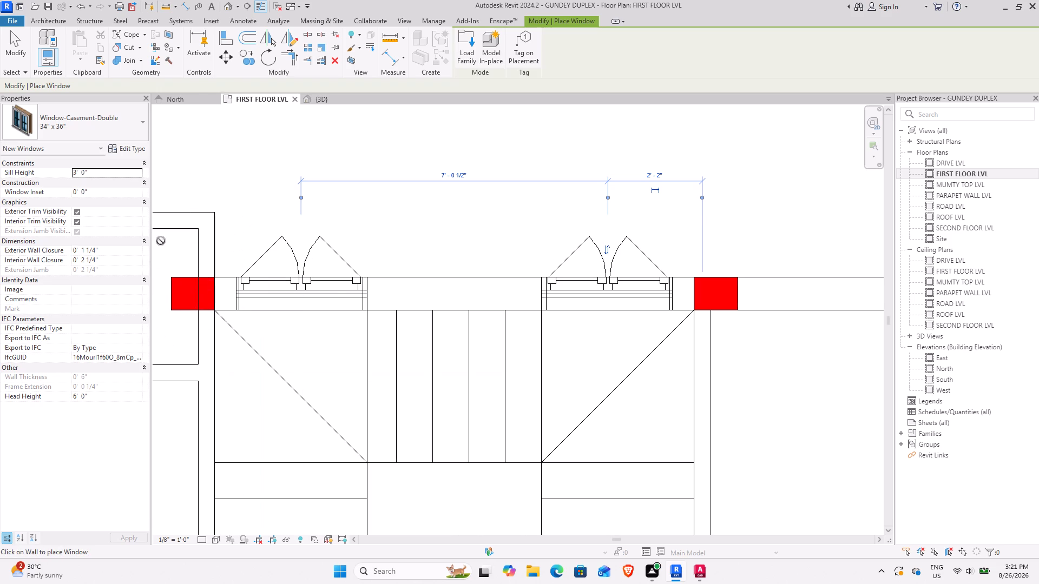
key("Escape")
key("Escape")
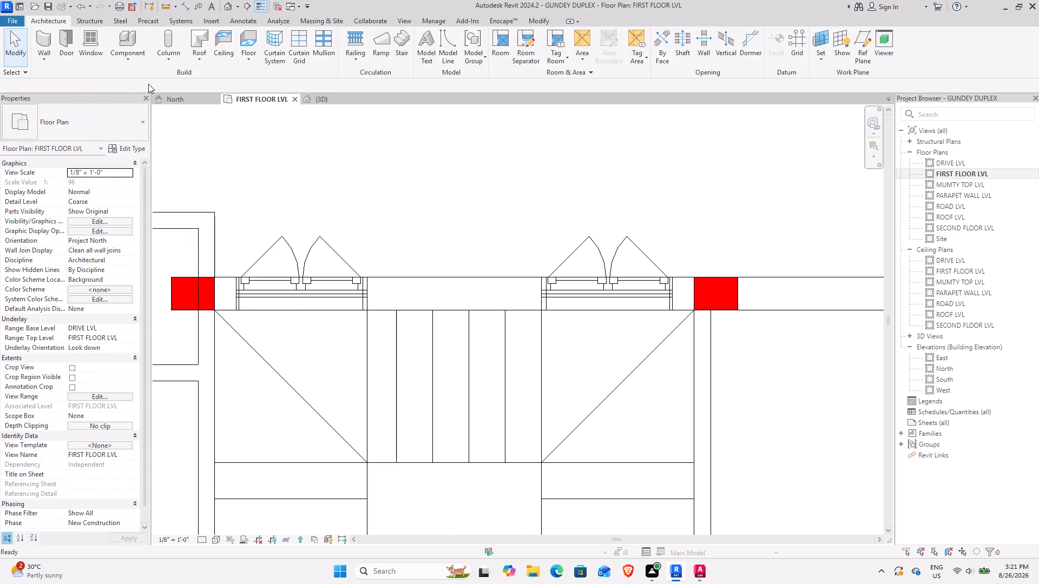
Inspect the first floor's walls, doors and windows from all sides in the 3D view, including the double-window entrance.
left_click(330, 97)
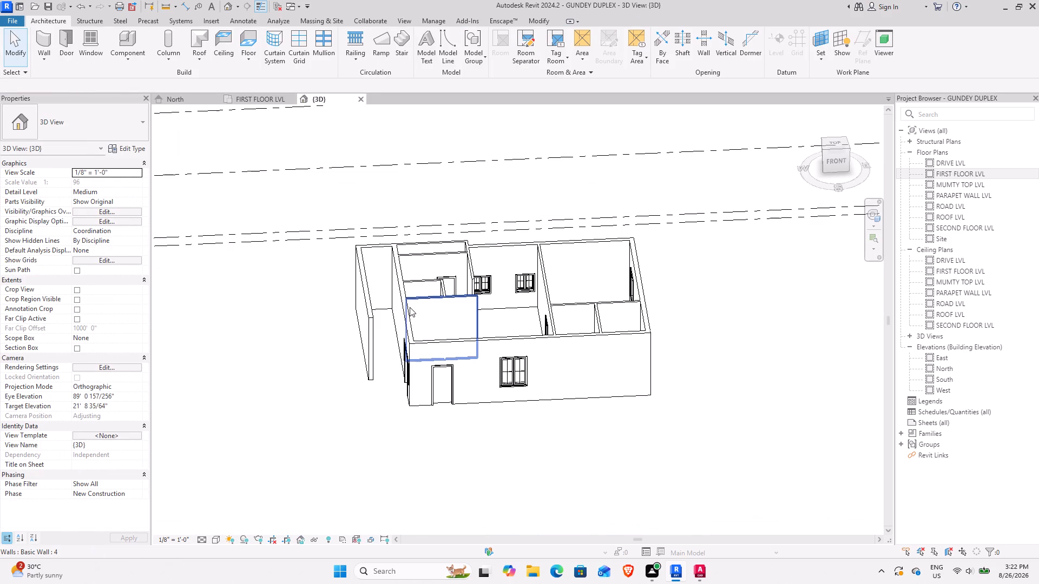
scroll(435, 423, "down", 1)
middle_click_drag(430, 402, 540, 348, "shift")
middle_click_drag(532, 352, 525, 354)
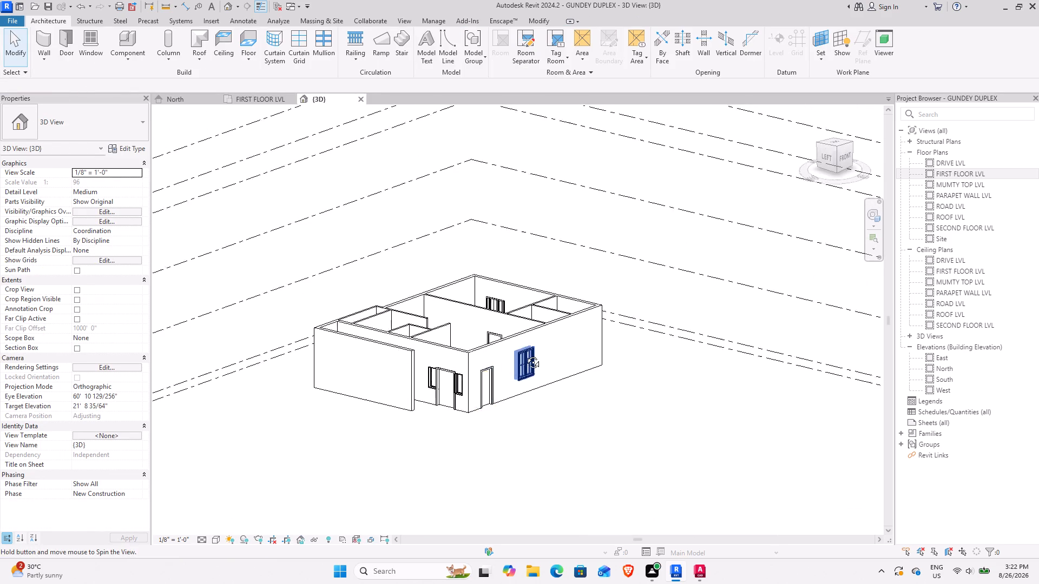
middle_click_drag(525, 354, 426, 452)
middle_click_drag(535, 370, 465, 409, "shift")
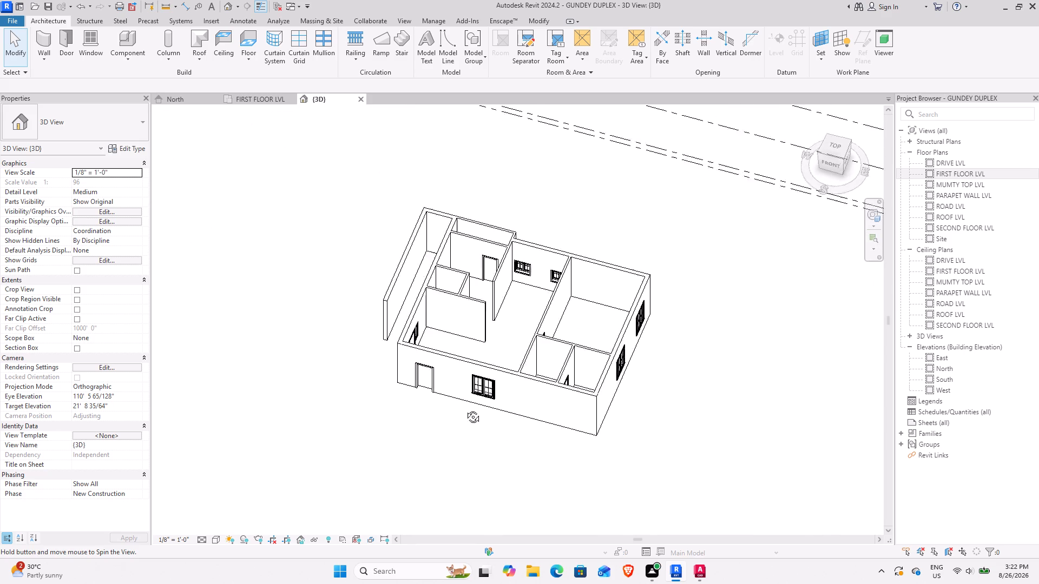
middle_click_drag(465, 409, 459, 407, "shift")
middle_click_drag(502, 455, 356, 373, "shift")
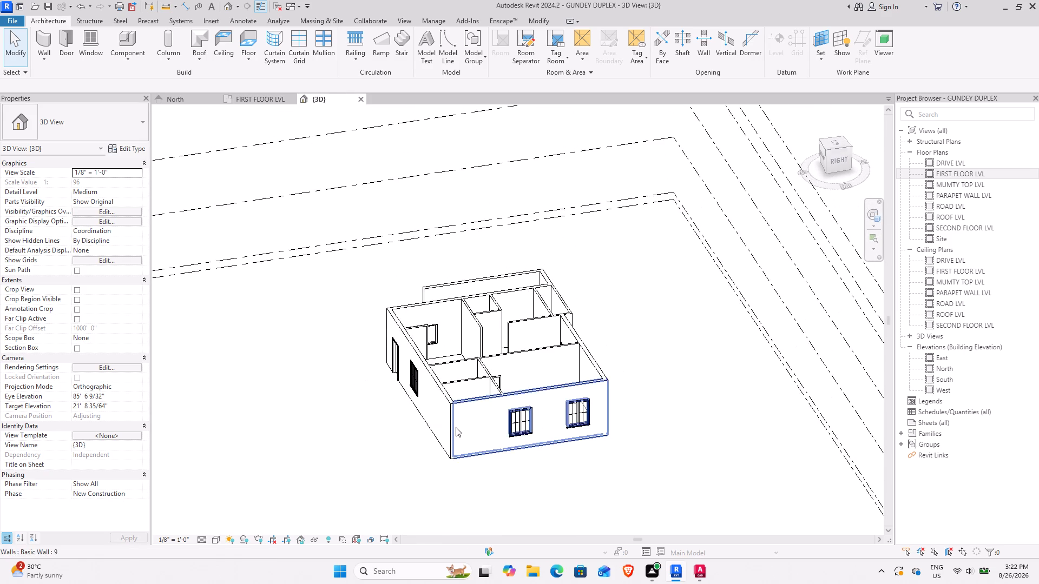
middle_click_drag(456, 427, 613, 489, "shift")
scroll(448, 423, "up", 1, "shift")
middle_click(557, 470, "shift")
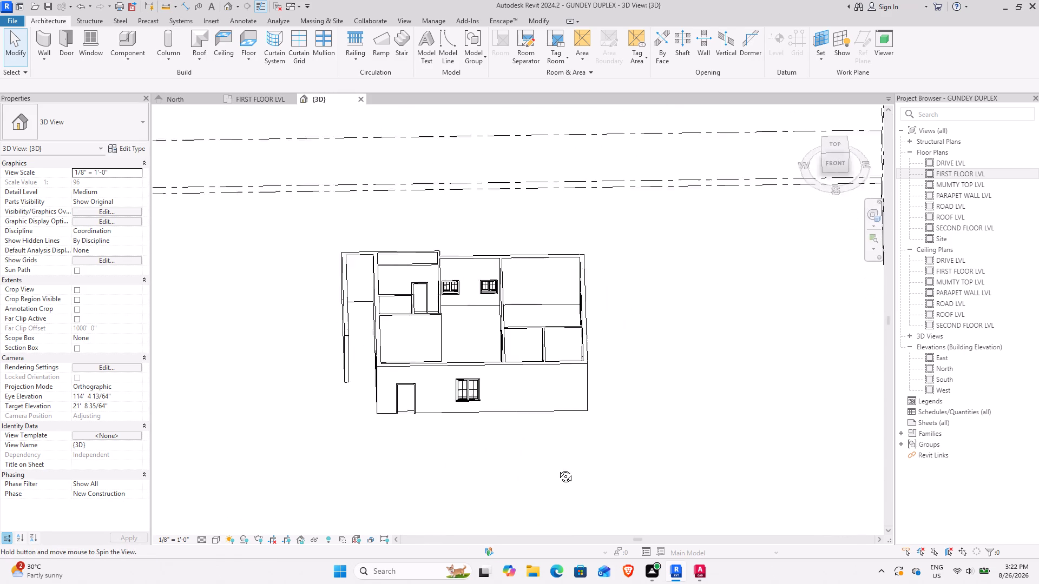
middle_click_drag(498, 449, 590, 474)
scroll(515, 326, "up", 3)
middle_click_drag(425, 489, 524, 423, "shift")
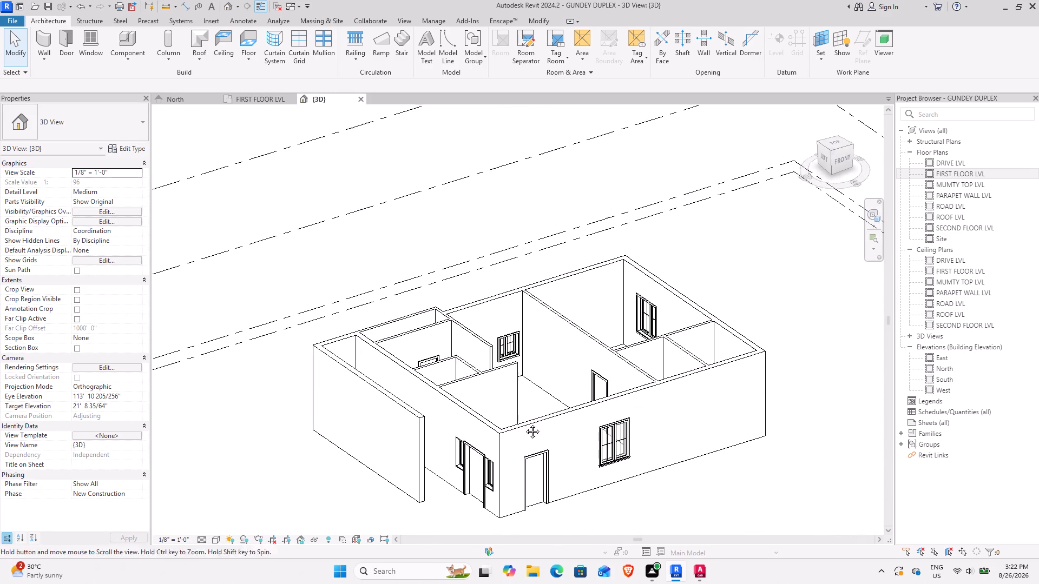
middle_click_drag(524, 423, 524, 423, "shift")
middle_click_drag(537, 422, 540, 395)
middle_click_drag(436, 454, 555, 387, "shift")
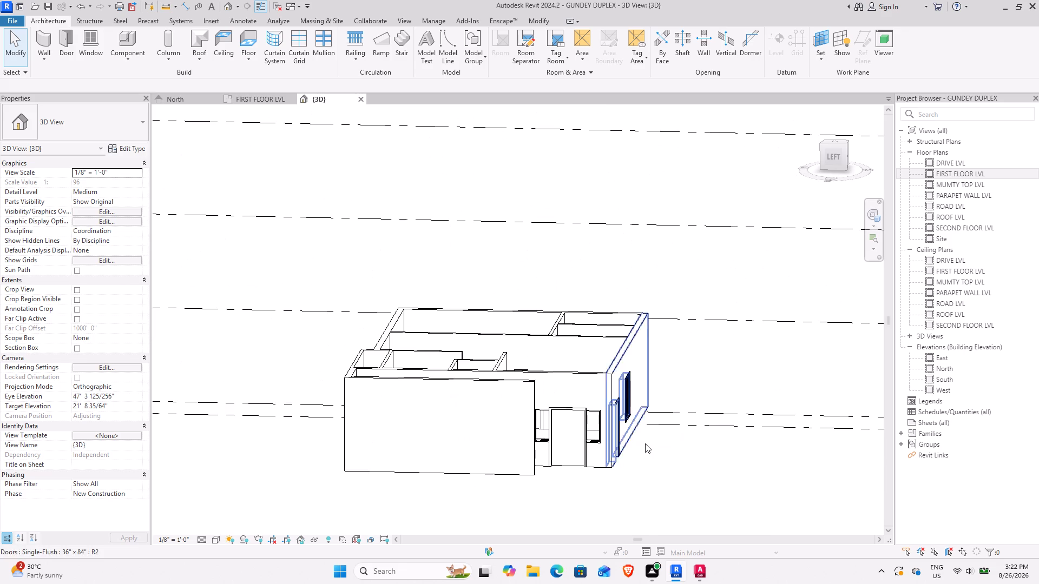
scroll(641, 441, "up", 5)
middle_click_drag(533, 512, 489, 521, "shift")
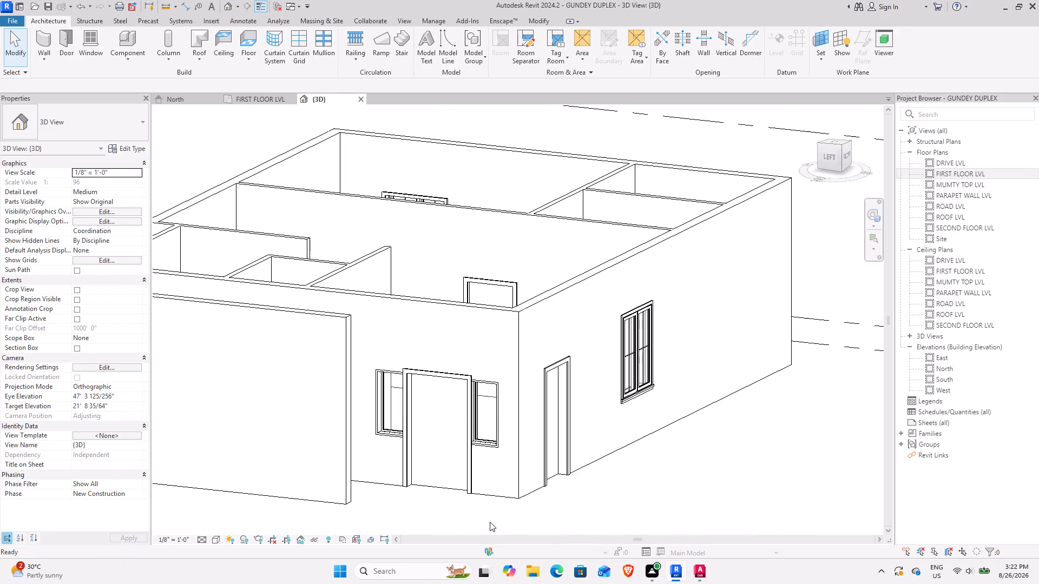
middle_click_drag(479, 491, 461, 495)
scroll(348, 418, "up", 4)
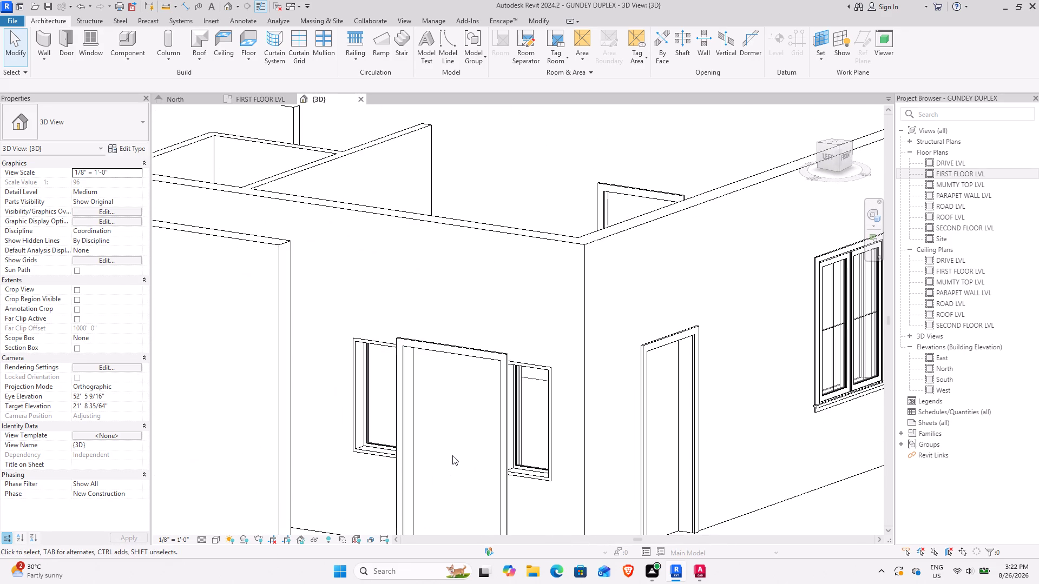
middle_click_drag(410, 460, 472, 439, "shift")
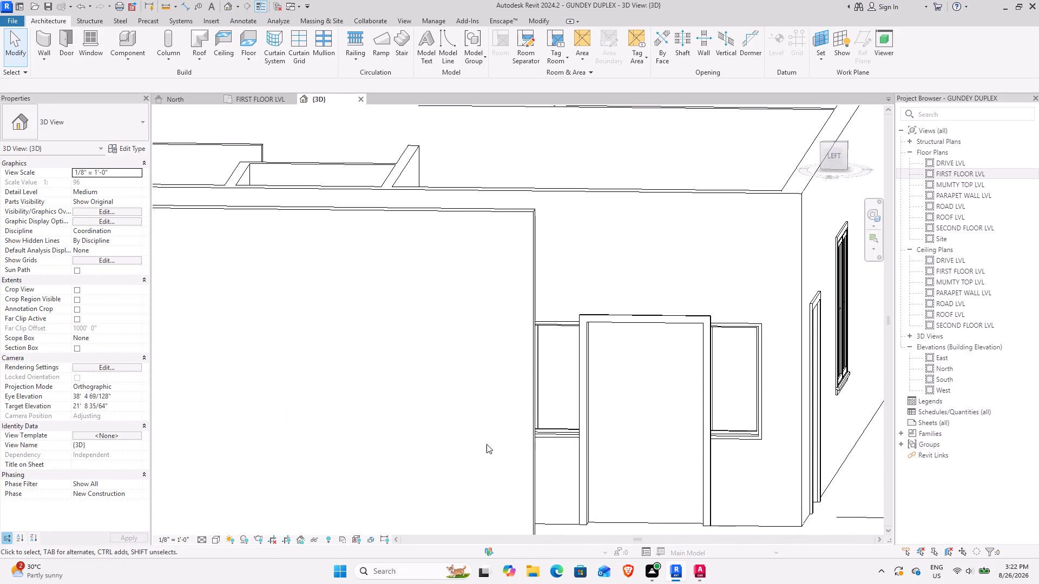
scroll(519, 452, "down", 4)
middle_click_drag(626, 485, 542, 446)
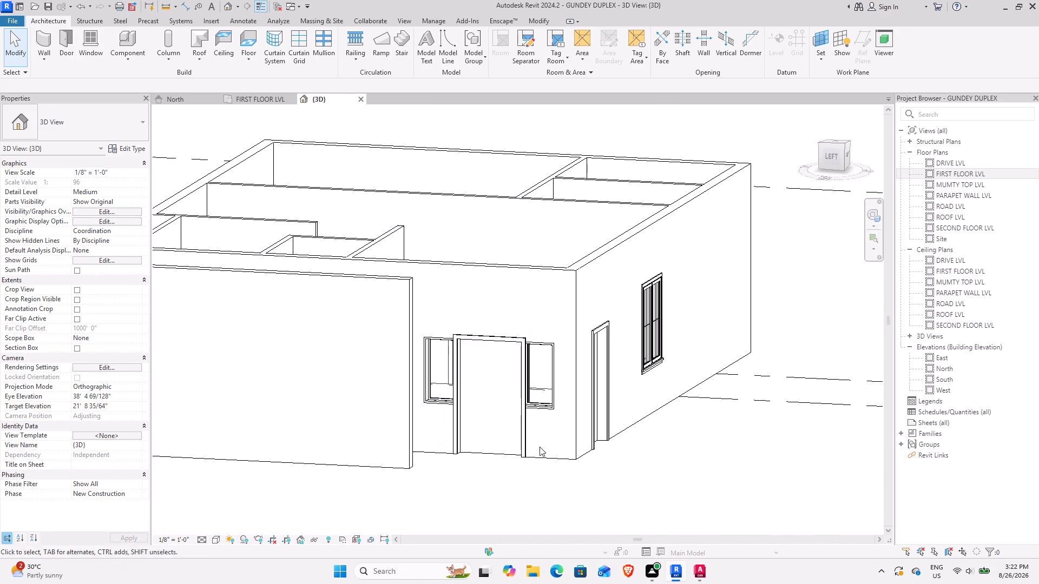
Change the 3D view's visual style to a realistic display with material textures and view the front and entrance walls.
left_click(216, 542)
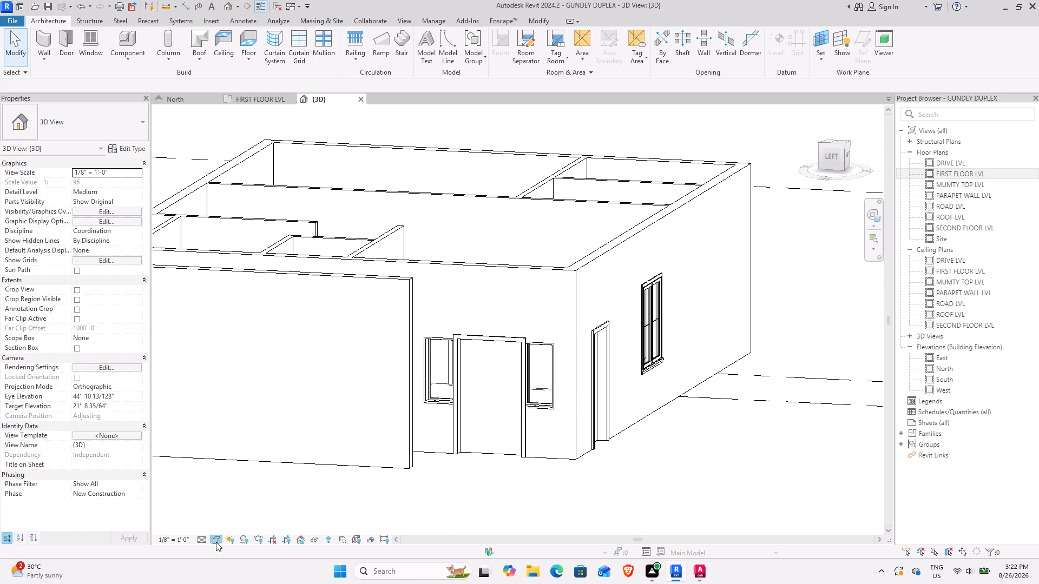
left_click(227, 530)
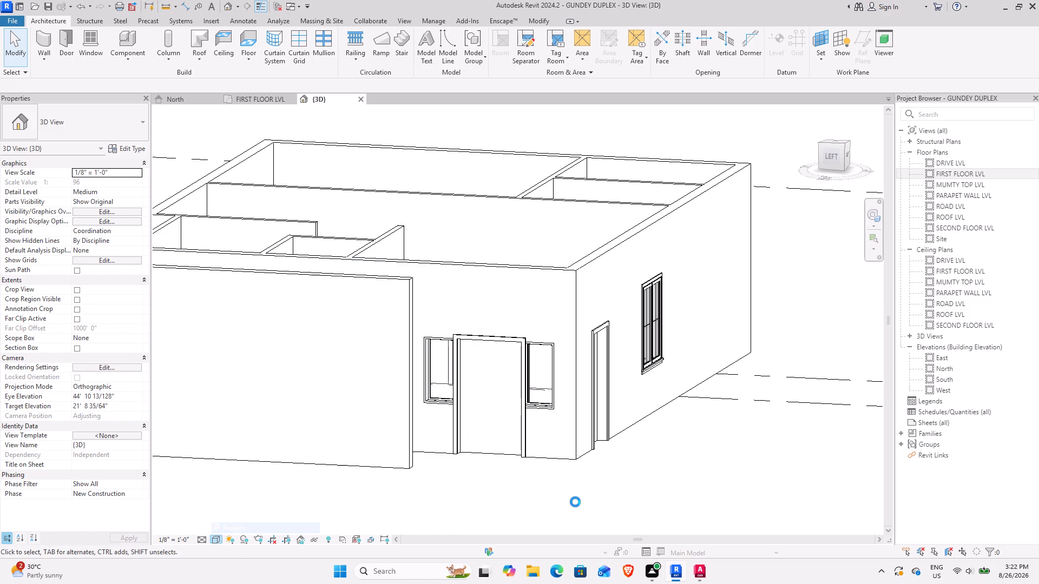
left_click(575, 502)
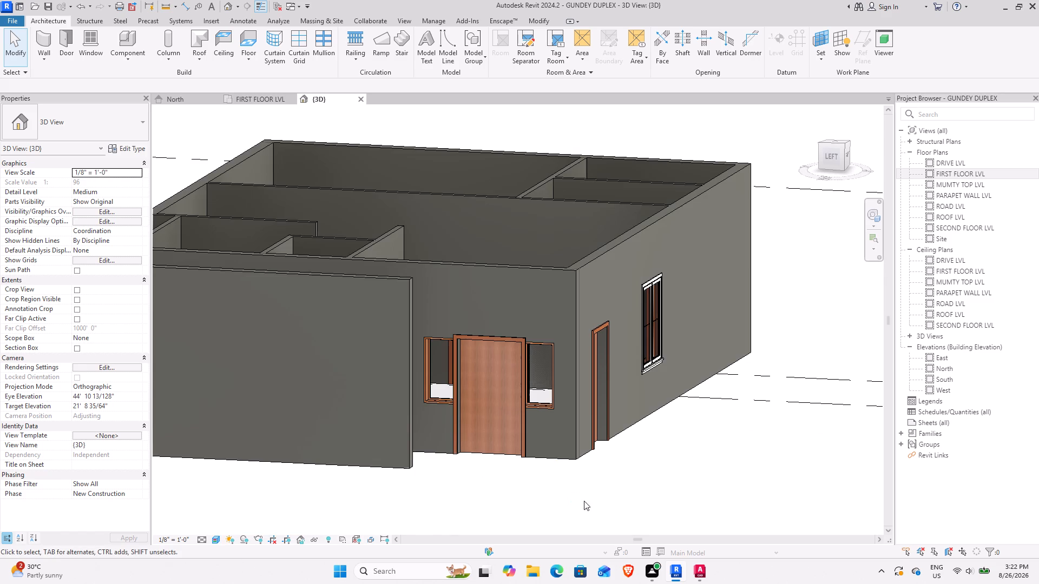
middle_click_drag(582, 501, 476, 513)
middle_click_drag(481, 513, 660, 494)
middle_click_drag(640, 494, 580, 520, "shift")
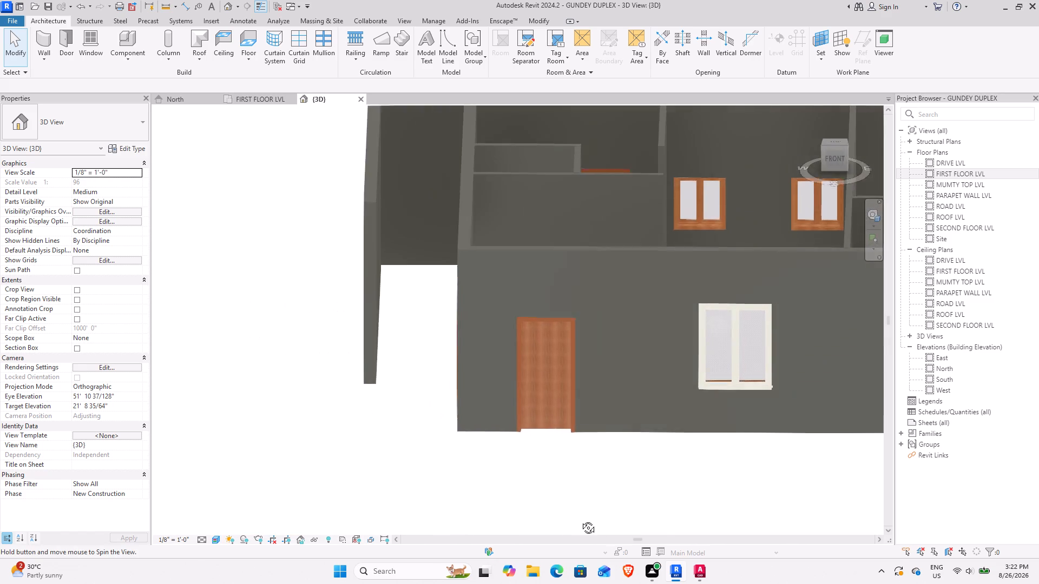
middle_click_drag(580, 520, 547, 536, "shift")
On the FIRST FLOOR LVL plan, sketch a stair run's outer boundary: 8'-6" up the left flight, 11'-0" across, and down the right flight.
left_click(237, 103)
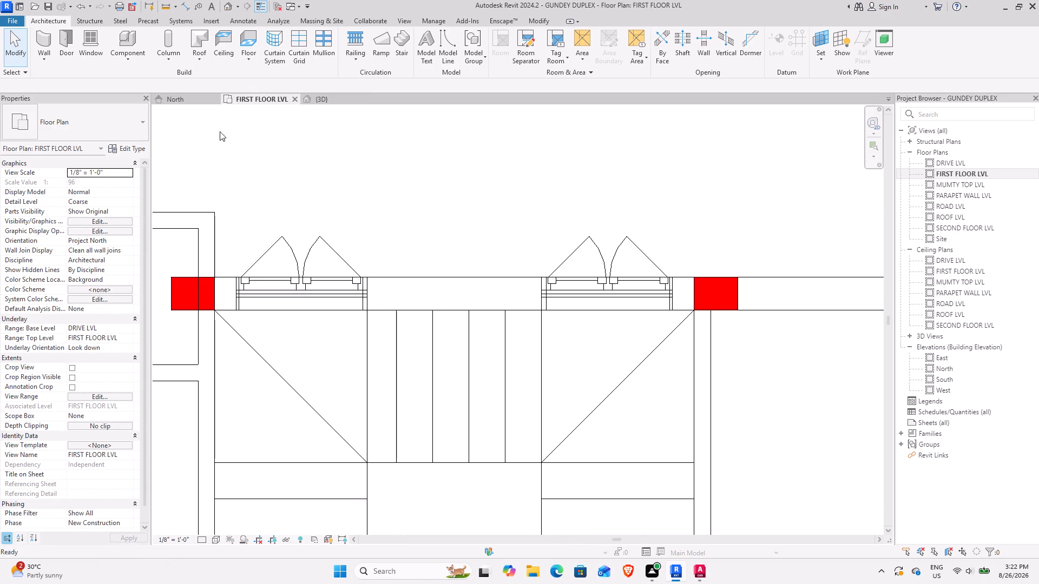
scroll(359, 332, "down", 3)
middle_click_drag(352, 326, 323, 191)
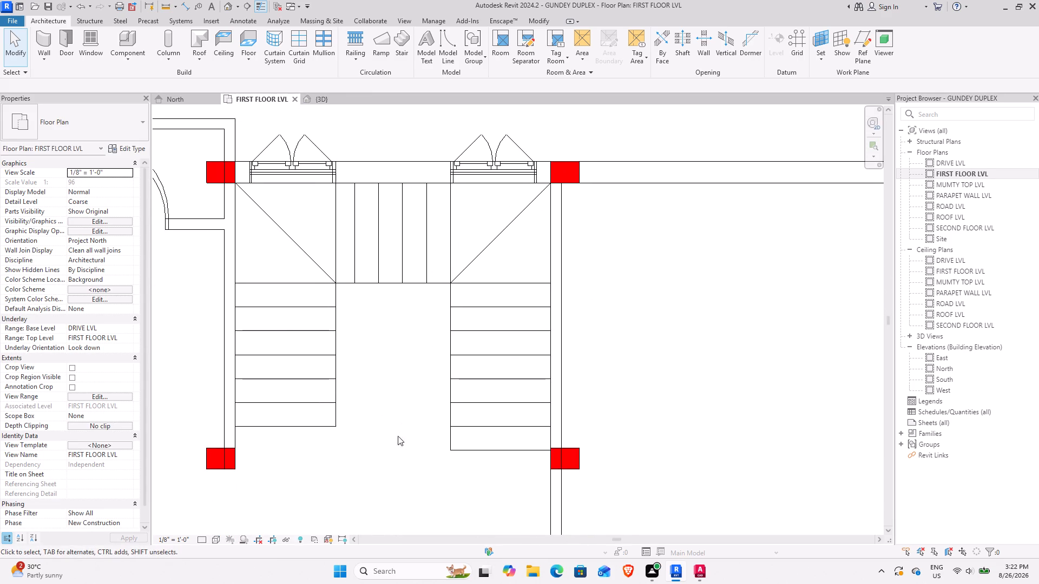
left_click(188, 99)
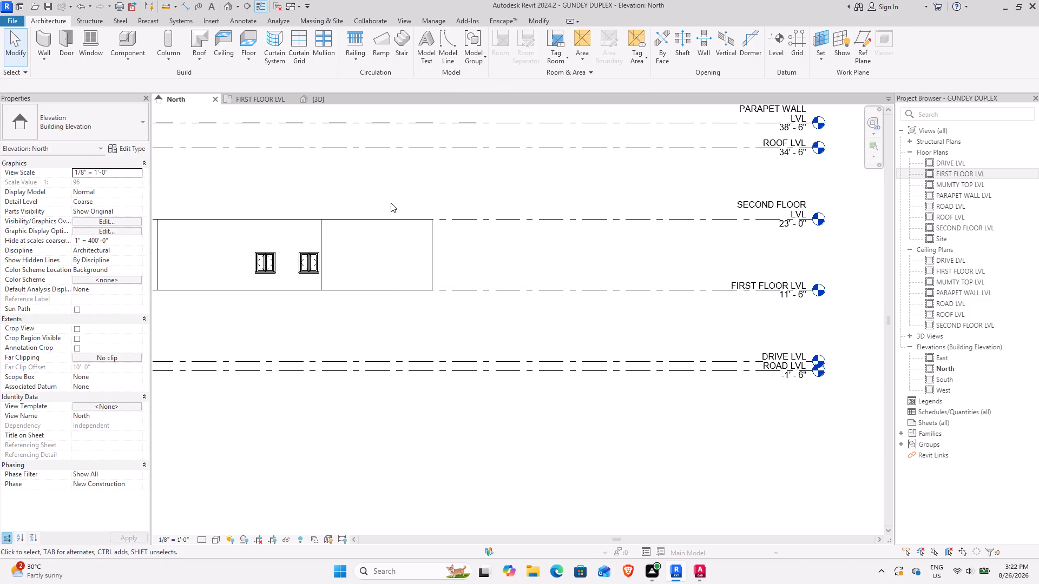
left_click(258, 96)
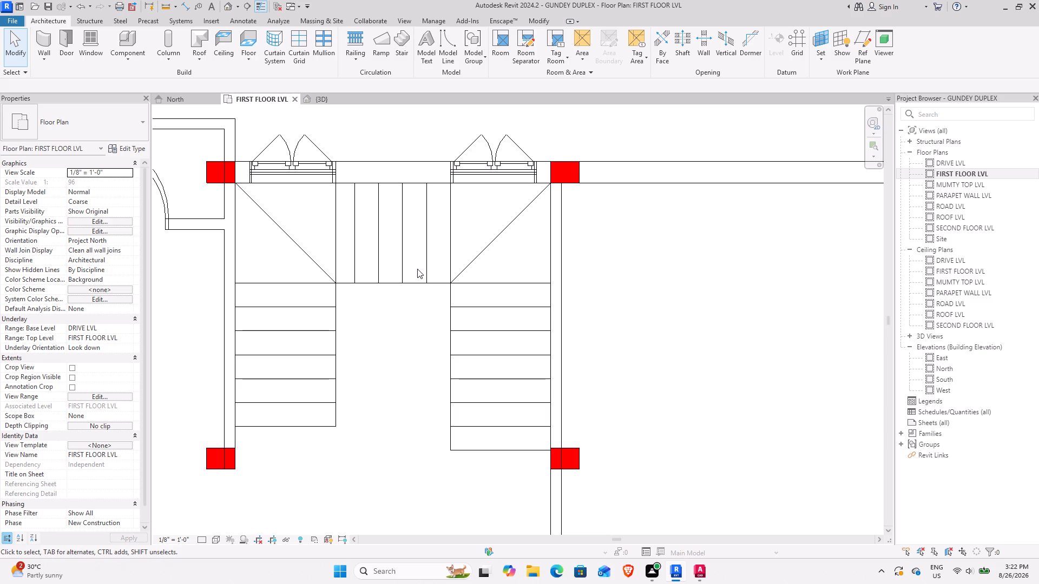
left_click(400, 37)
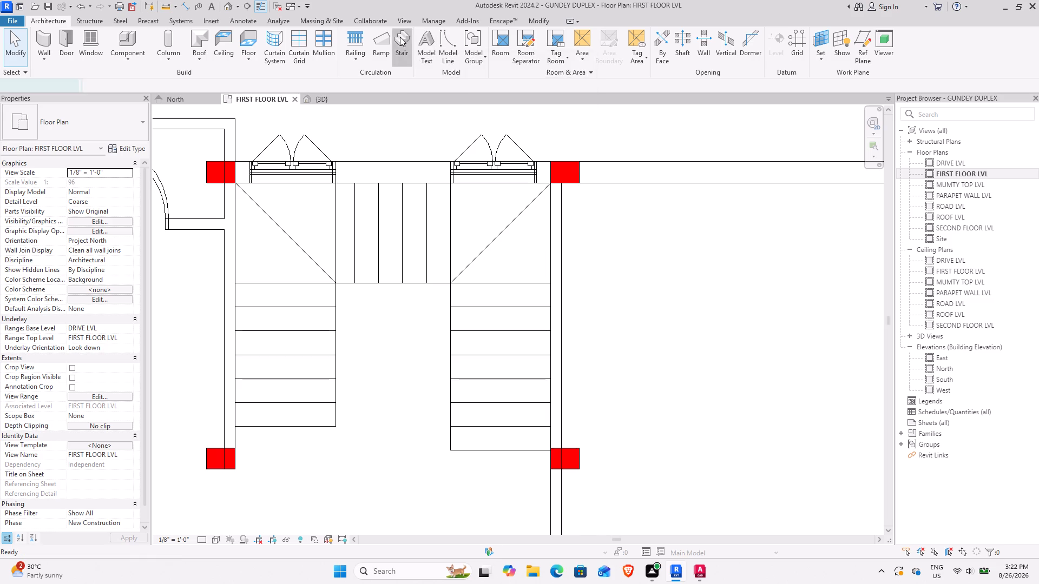
left_click(526, 47)
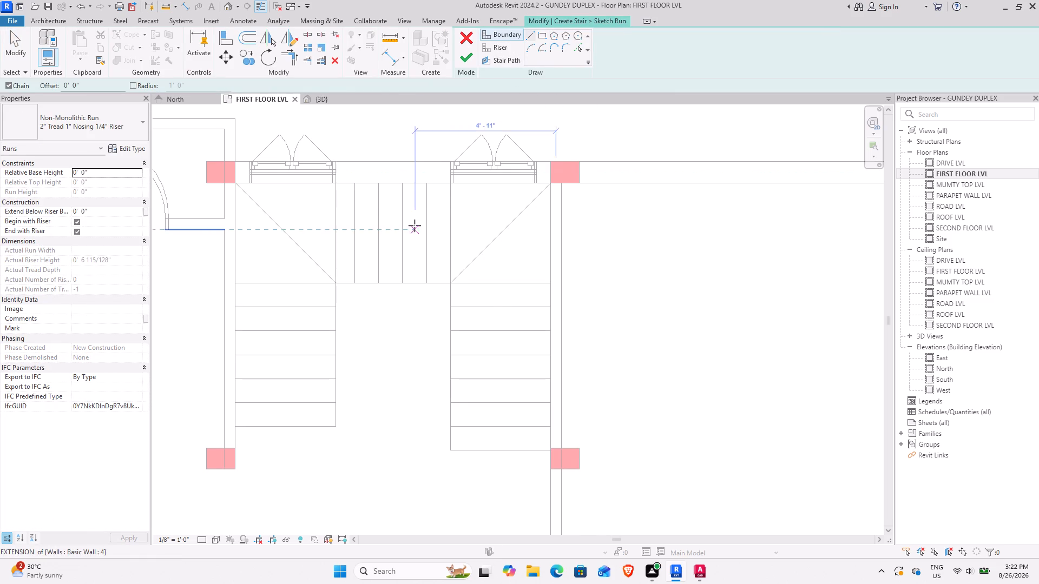
left_click(234, 425)
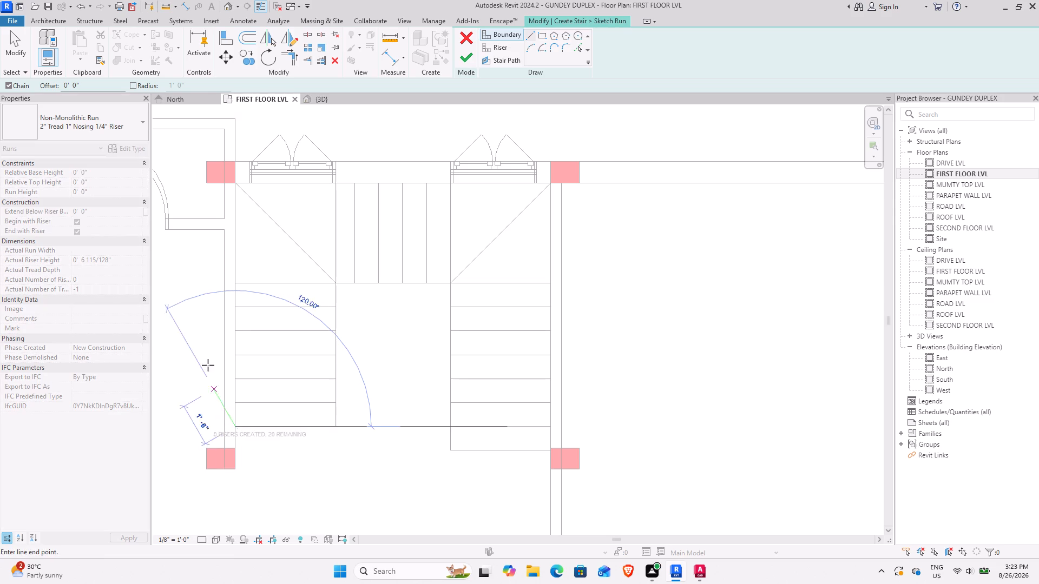
left_click(232, 182)
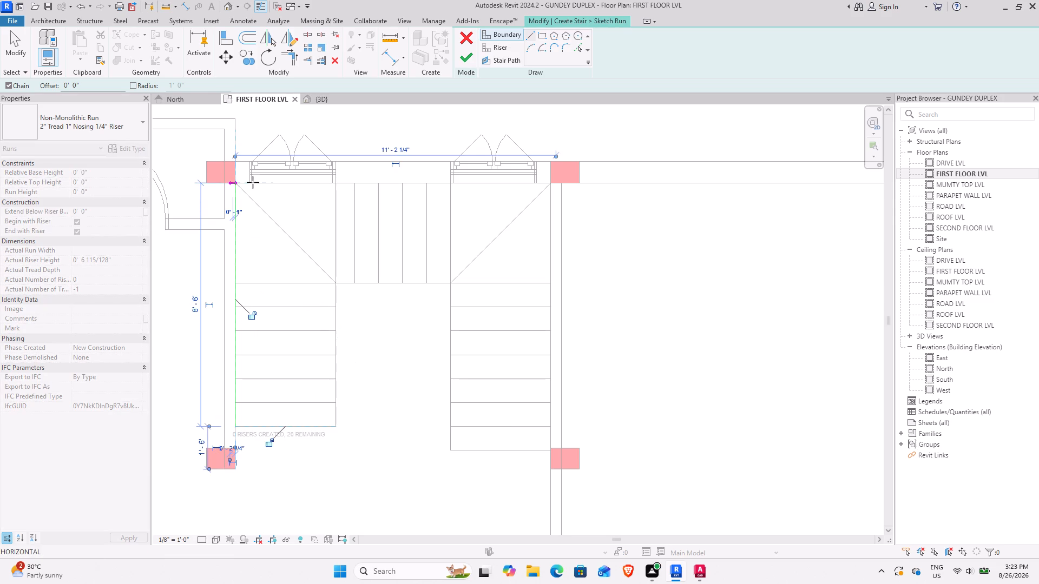
left_click(550, 182)
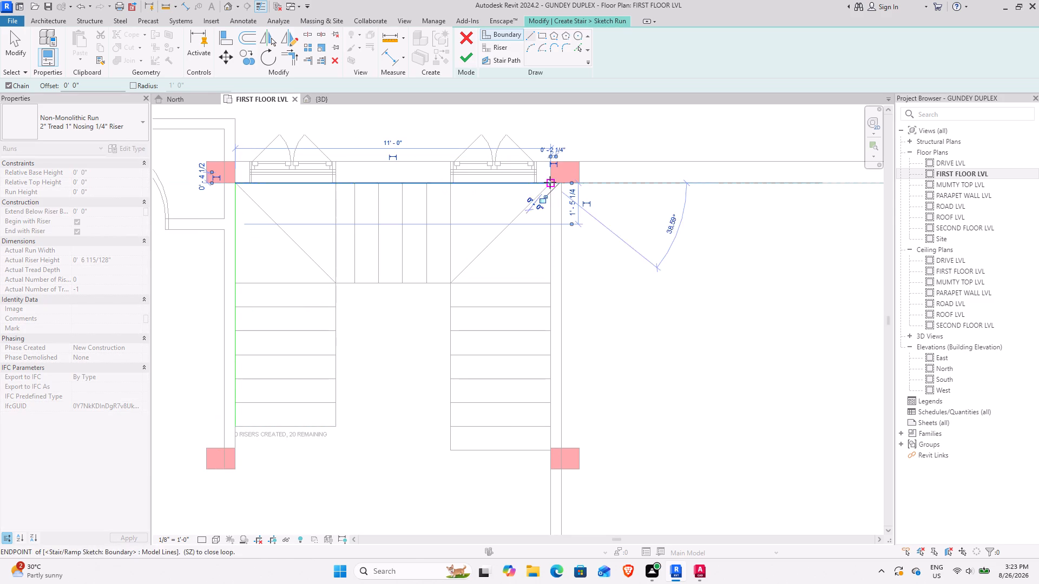
left_click(551, 454)
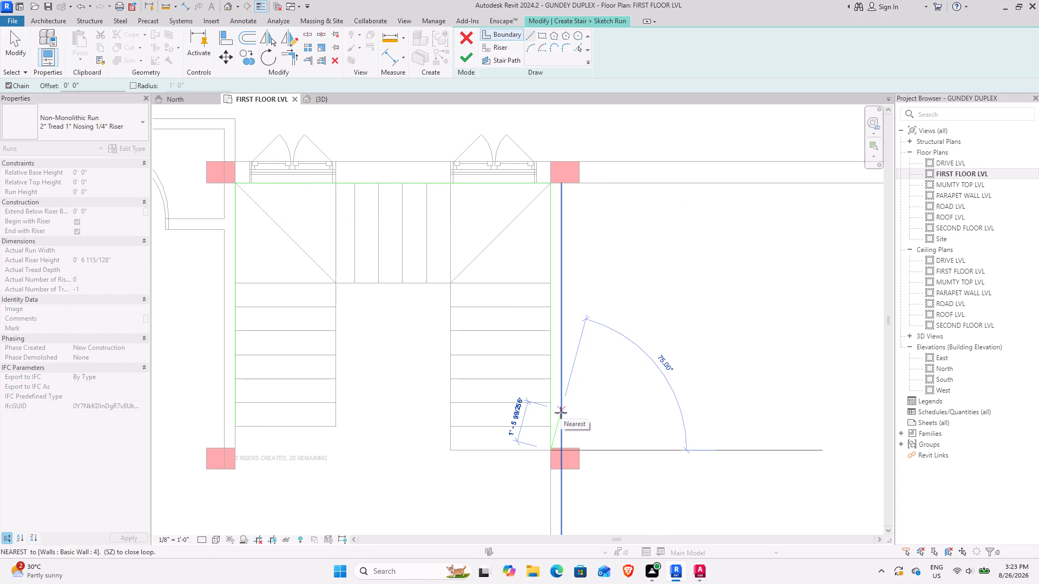
key("Escape")
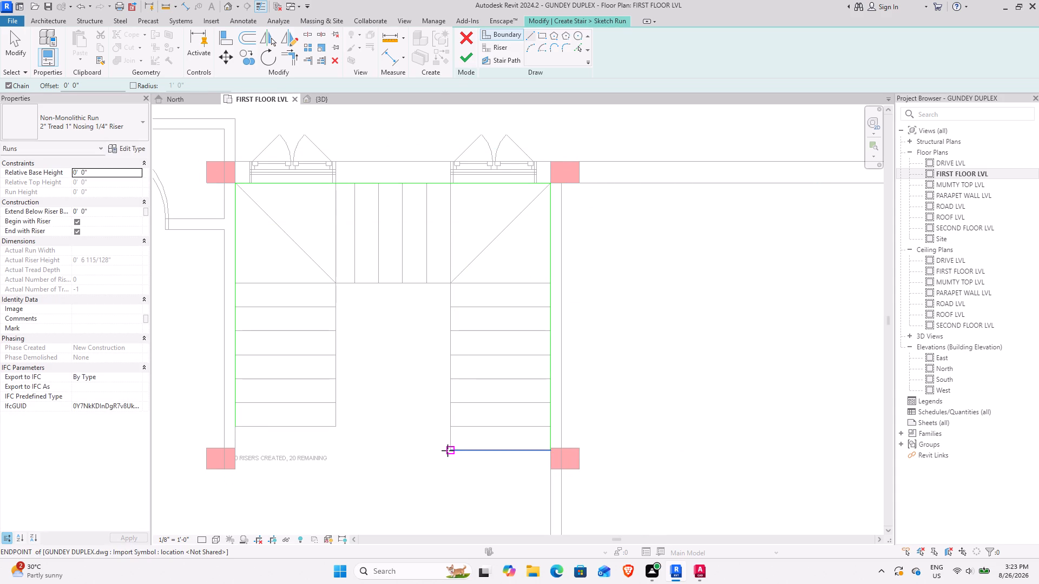
Sketch the run's inner boundary around the stairwell: up the right flight, across the opening, and 5'-0" down the left flight.
left_click(450, 449)
left_click(451, 286)
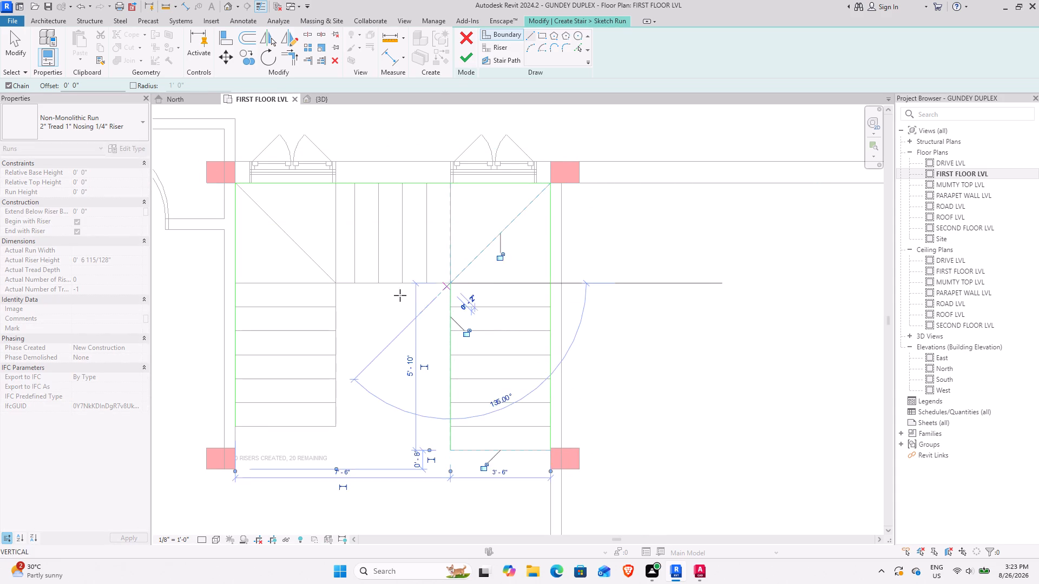
left_click(337, 285)
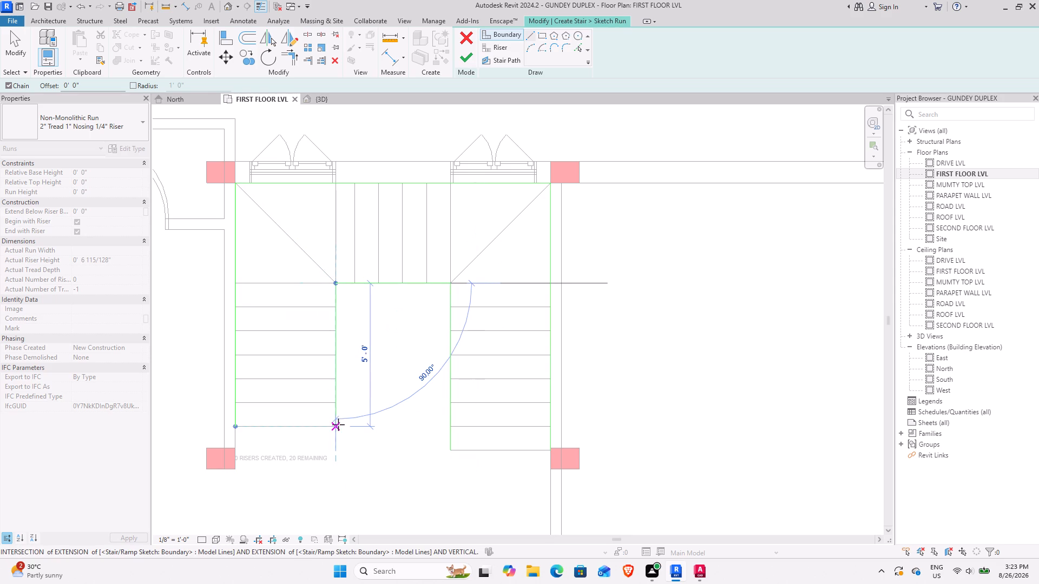
left_click(338, 425)
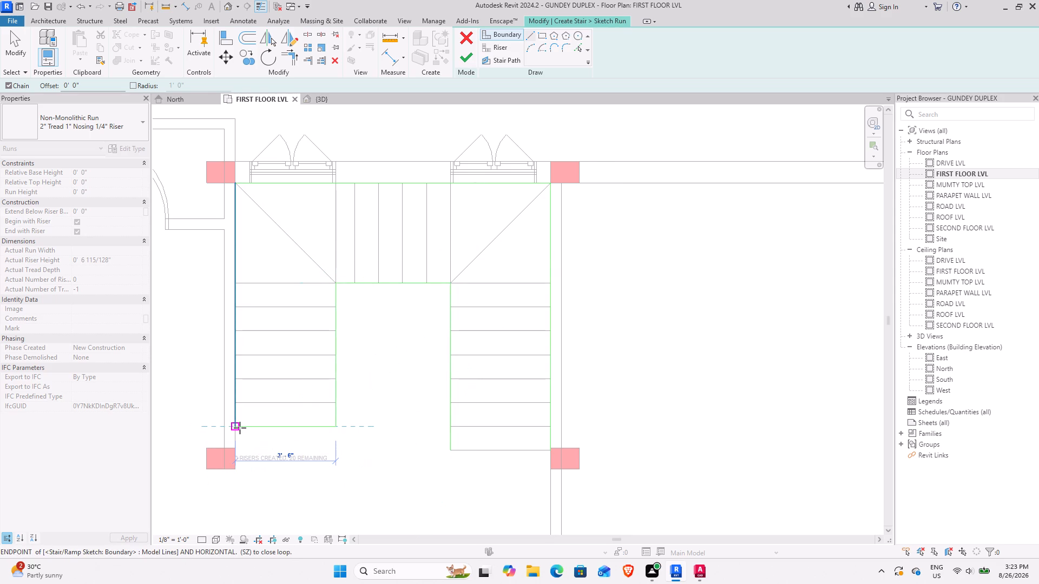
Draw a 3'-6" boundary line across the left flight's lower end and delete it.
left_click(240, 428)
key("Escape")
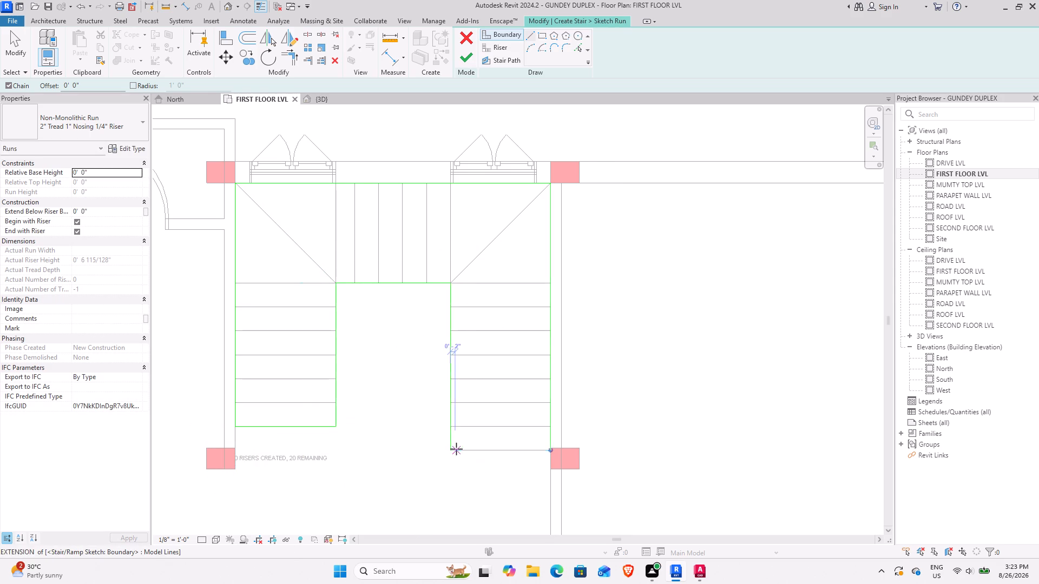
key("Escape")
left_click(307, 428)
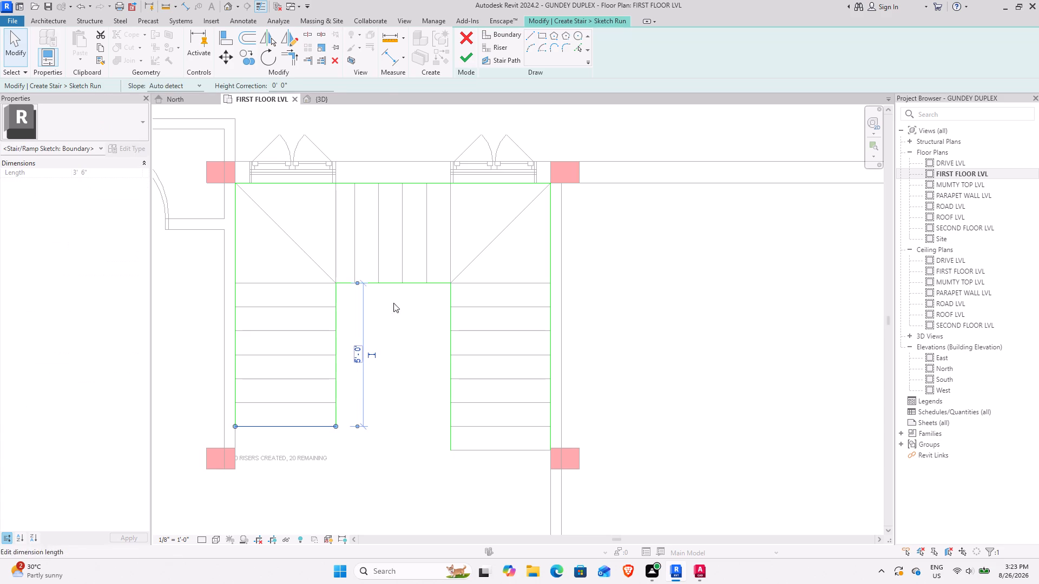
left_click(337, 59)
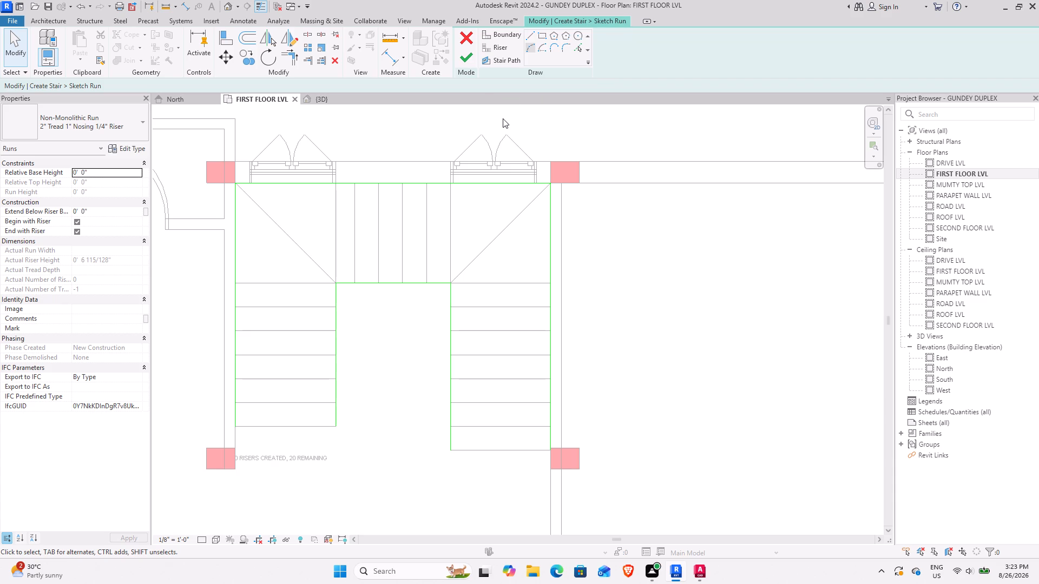
Draw the first riser line across the left flight's lower end, between its two boundary lines.
left_click(501, 49)
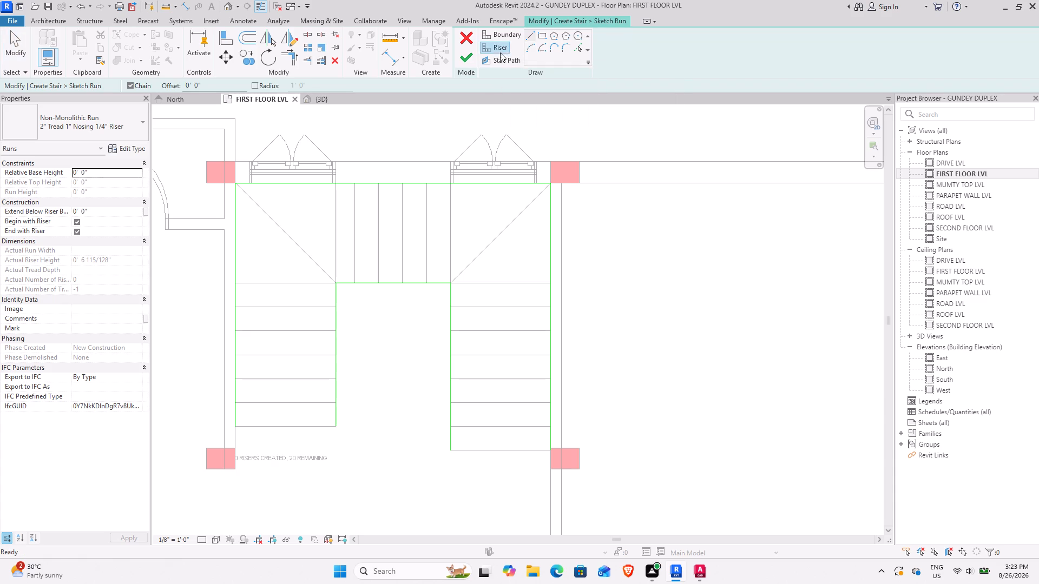
left_click(235, 428)
left_click(331, 426)
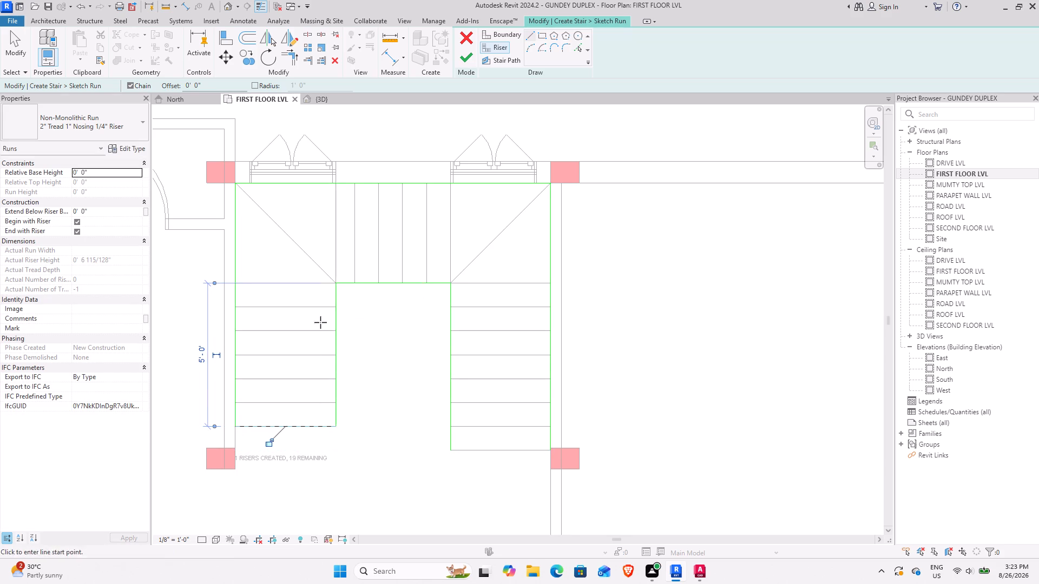
Copy the left flight's first riser six times up the flight at 0'-10" spacing, up to the inner corner.
left_click(249, 58)
left_click(324, 428)
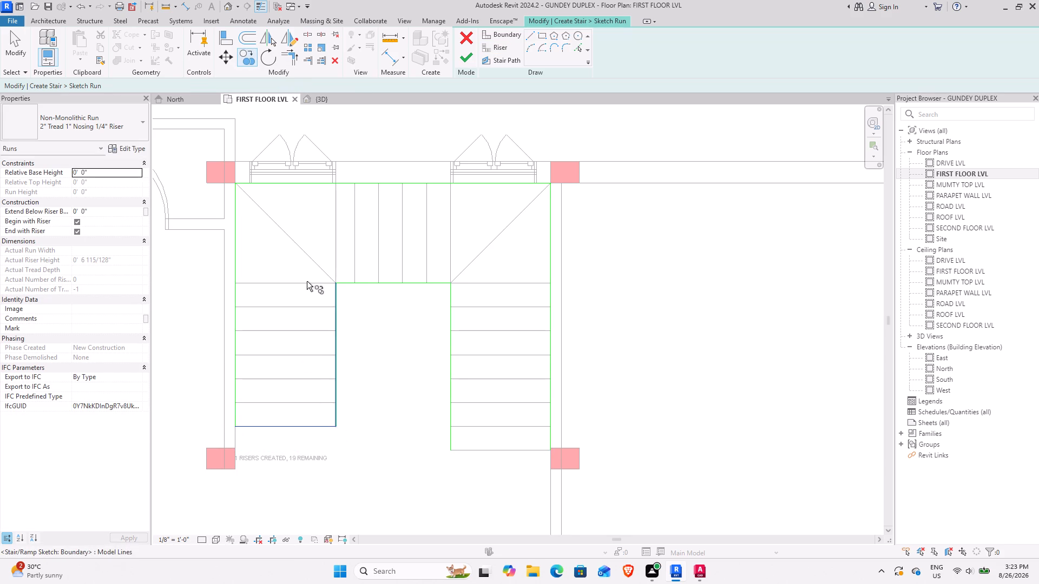
left_click(252, 65)
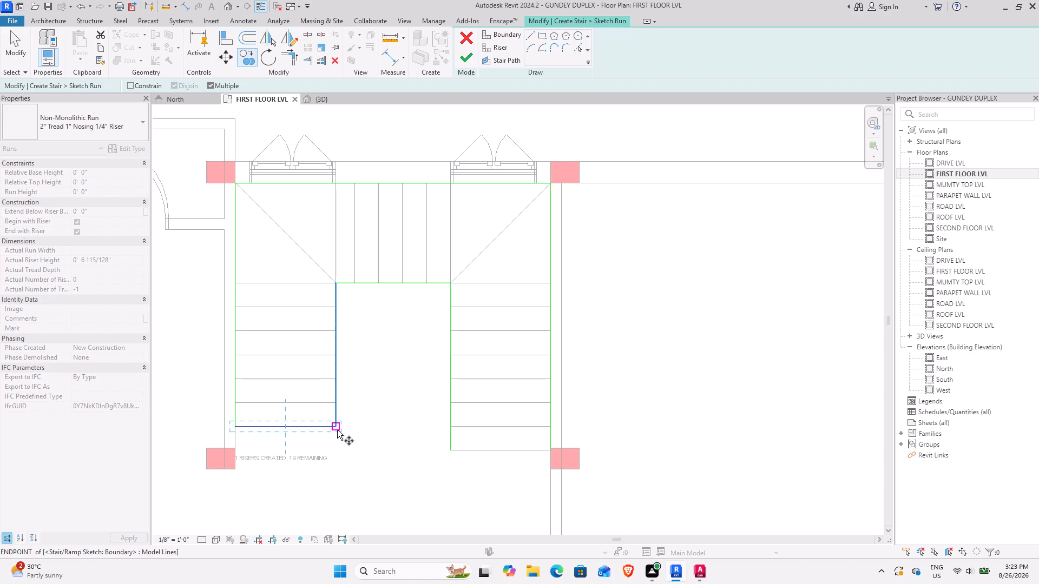
left_click(333, 428)
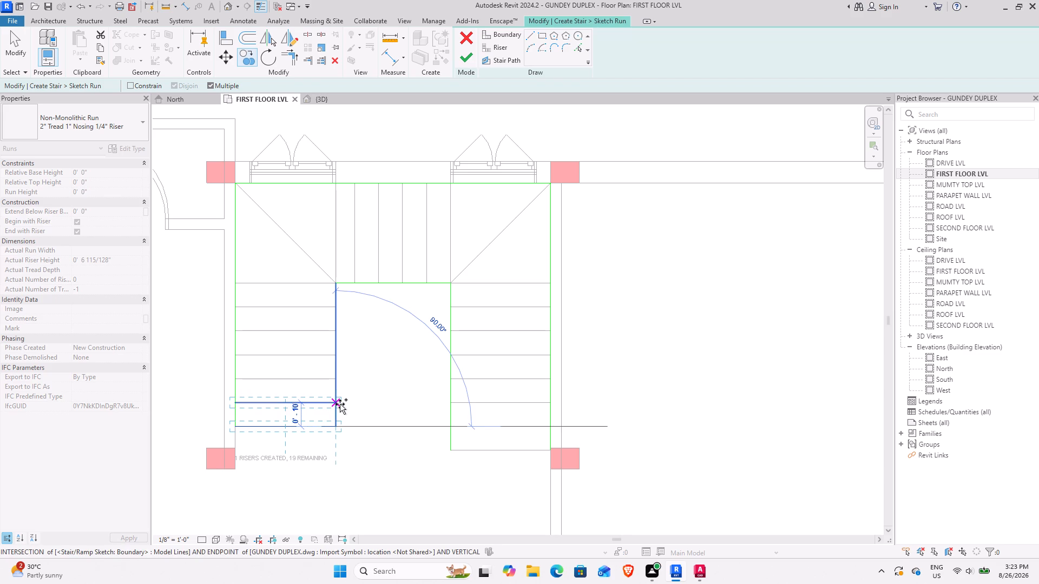
left_click(337, 404)
left_click(336, 378)
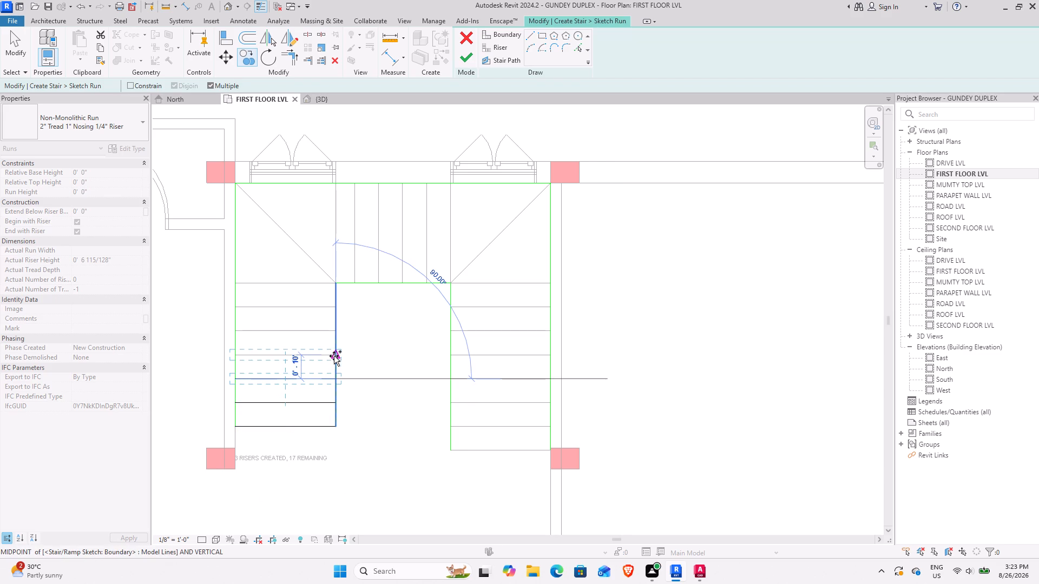
left_click(334, 355)
left_click(334, 334)
left_click(336, 308)
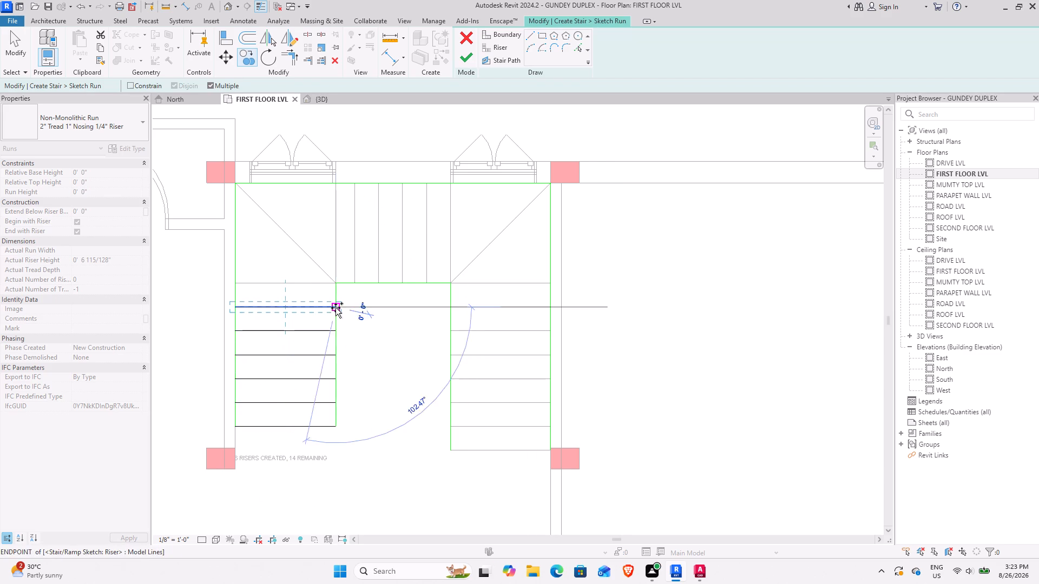
left_click(338, 284)
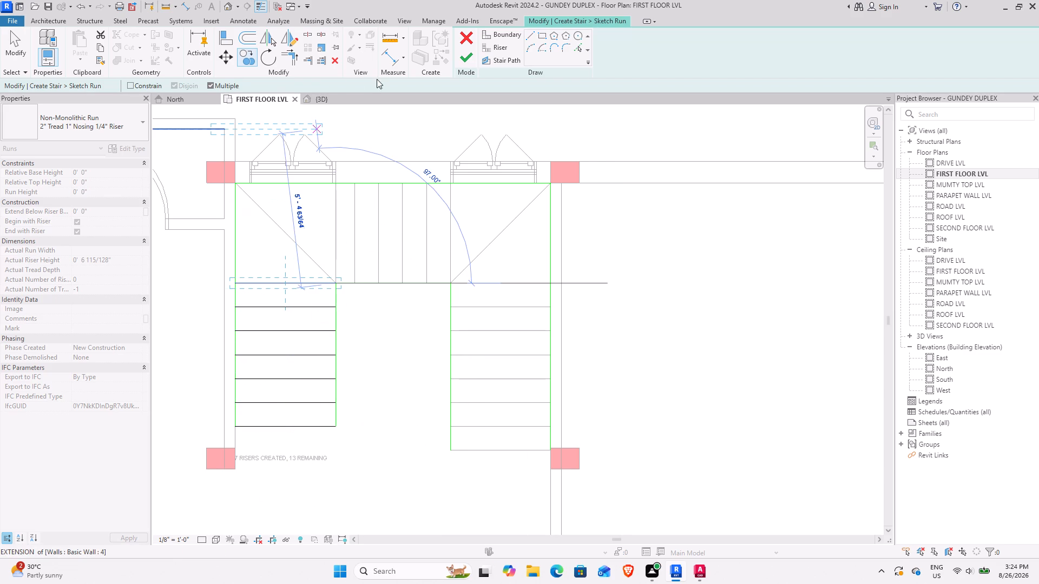
left_click(12, 44)
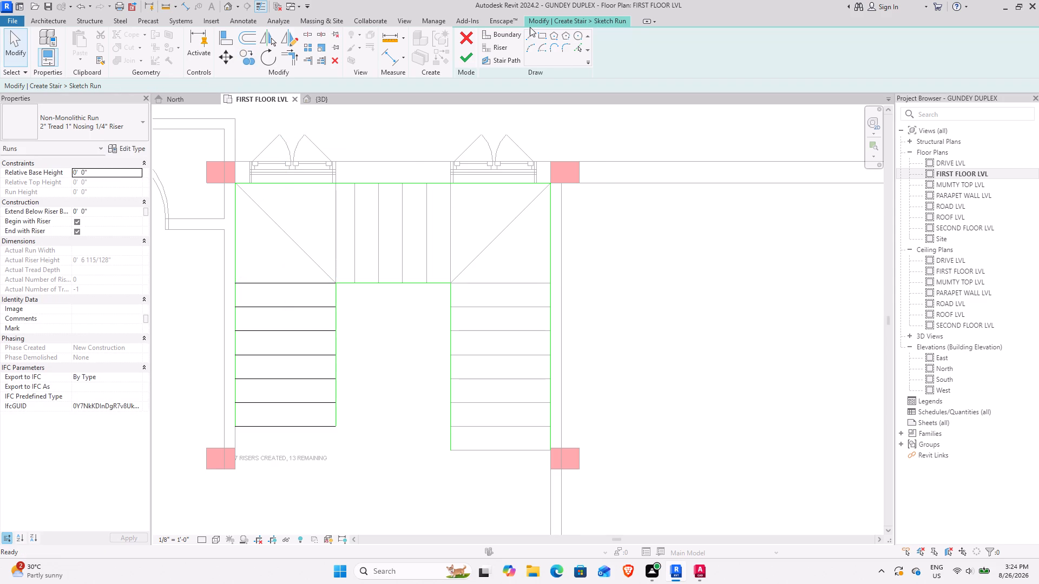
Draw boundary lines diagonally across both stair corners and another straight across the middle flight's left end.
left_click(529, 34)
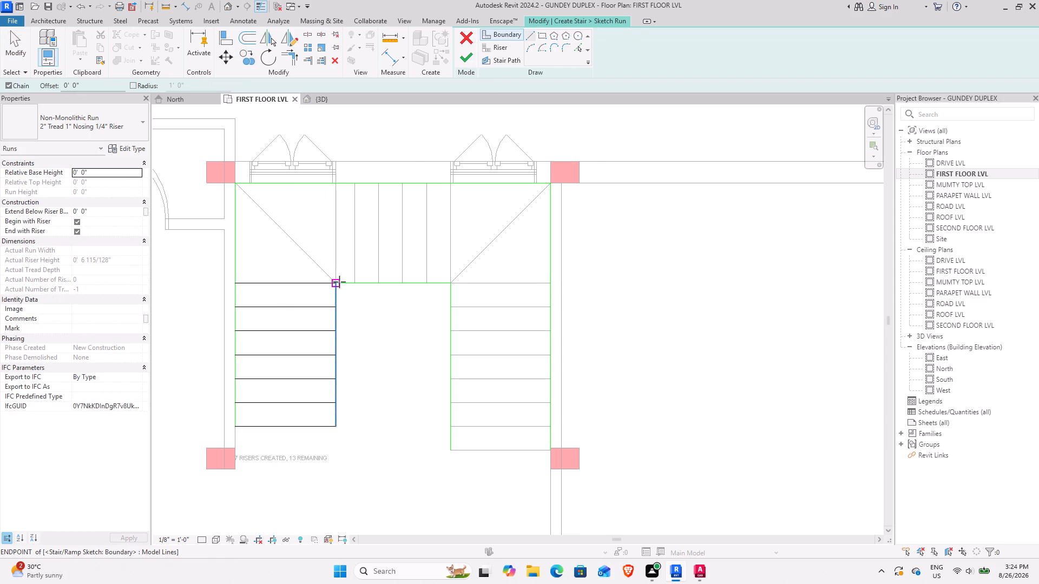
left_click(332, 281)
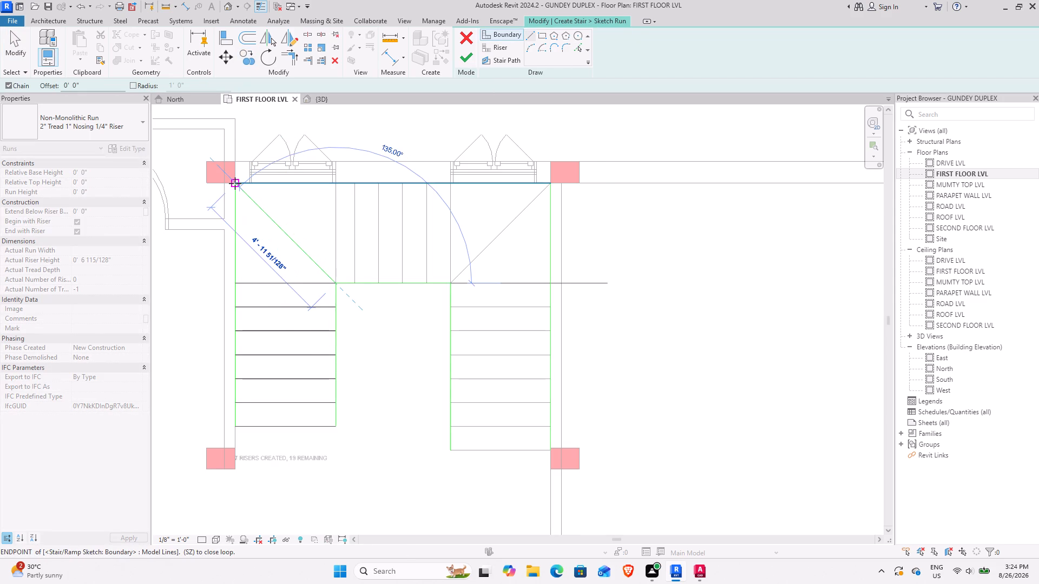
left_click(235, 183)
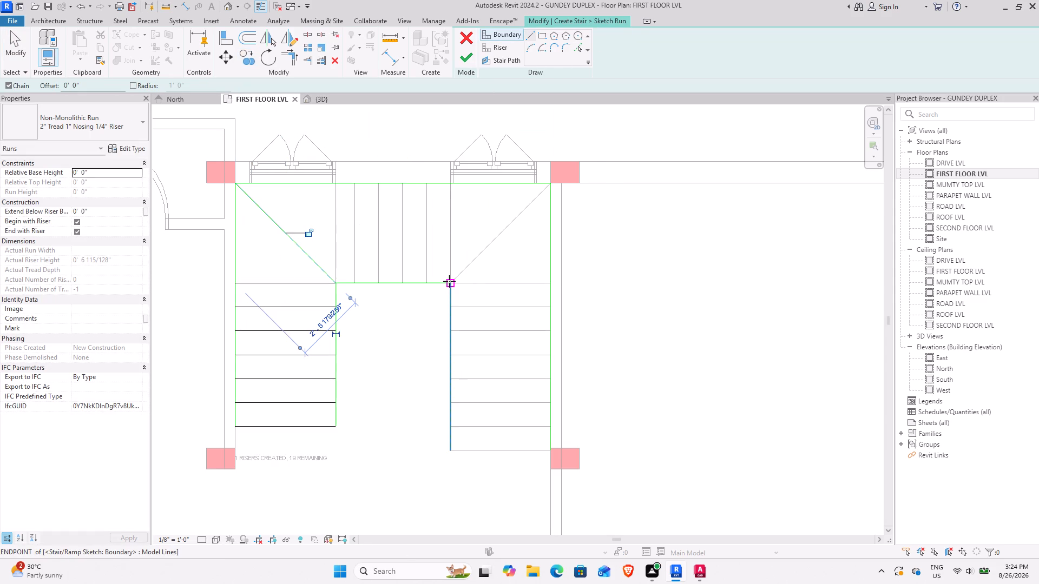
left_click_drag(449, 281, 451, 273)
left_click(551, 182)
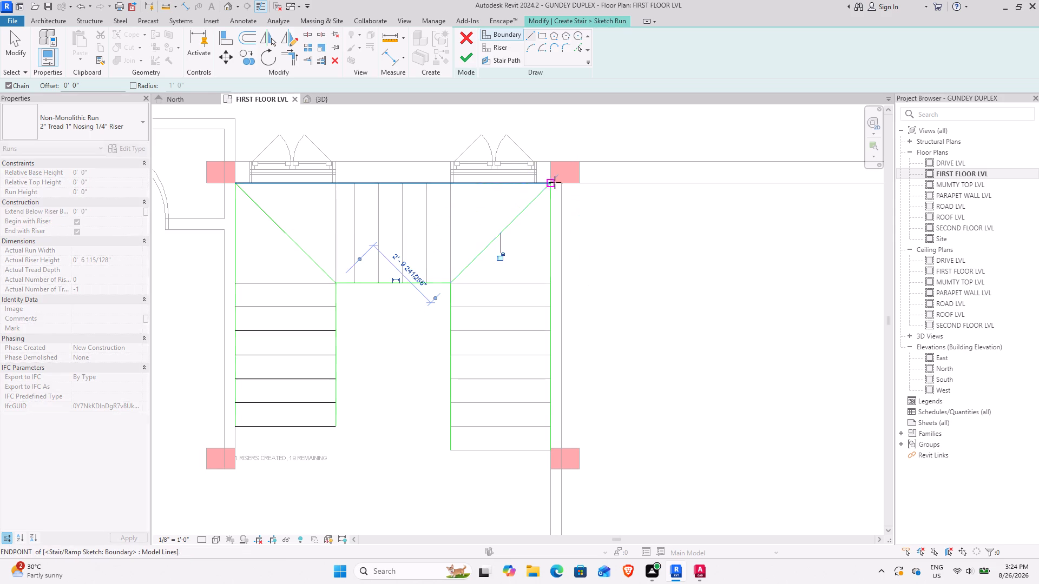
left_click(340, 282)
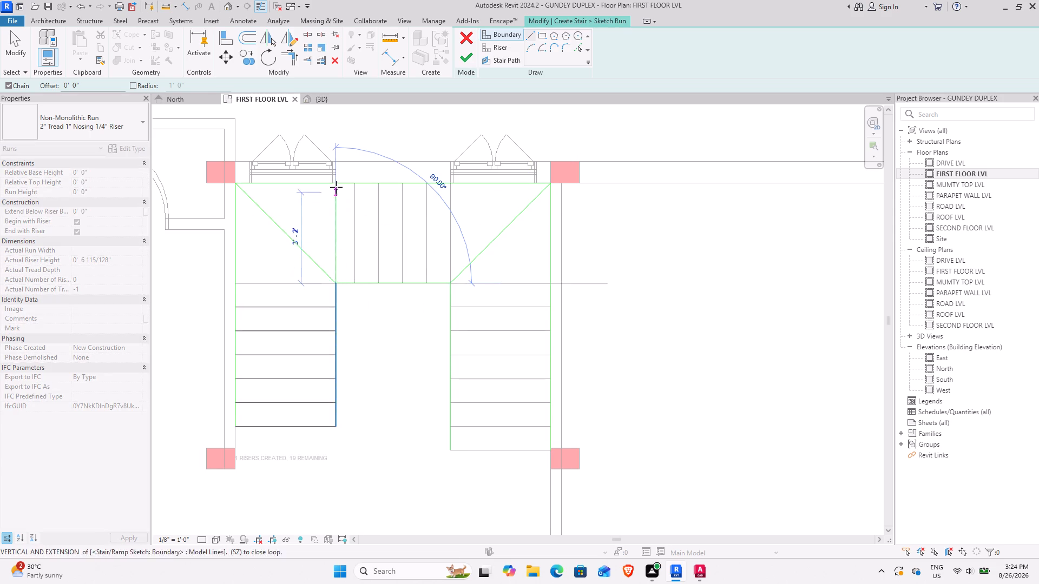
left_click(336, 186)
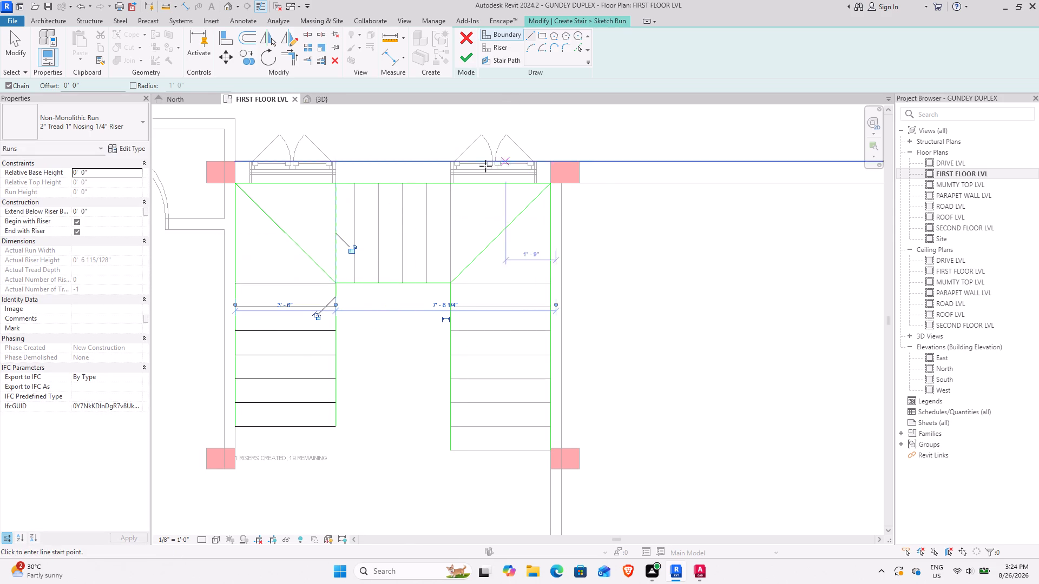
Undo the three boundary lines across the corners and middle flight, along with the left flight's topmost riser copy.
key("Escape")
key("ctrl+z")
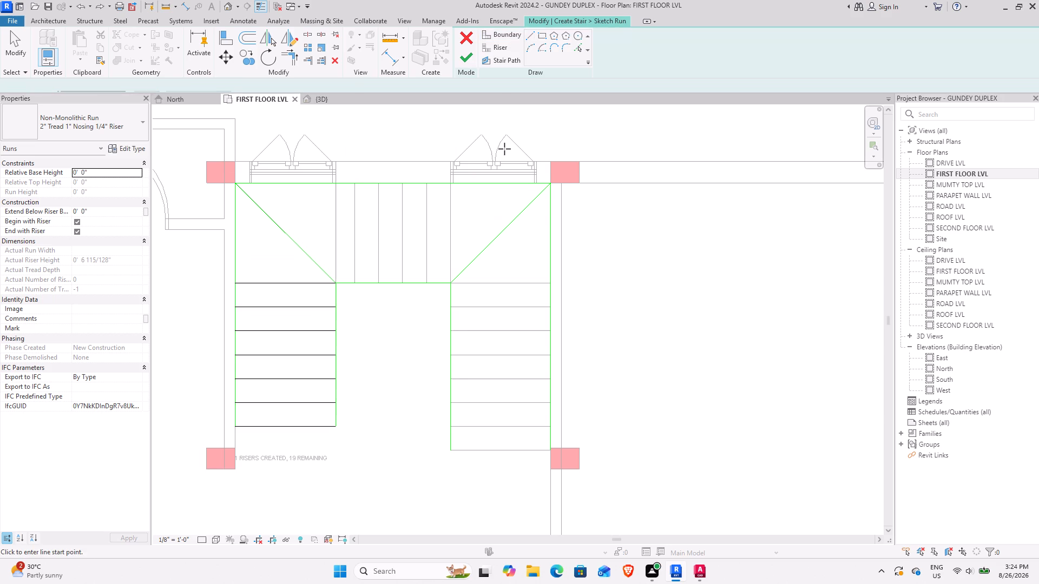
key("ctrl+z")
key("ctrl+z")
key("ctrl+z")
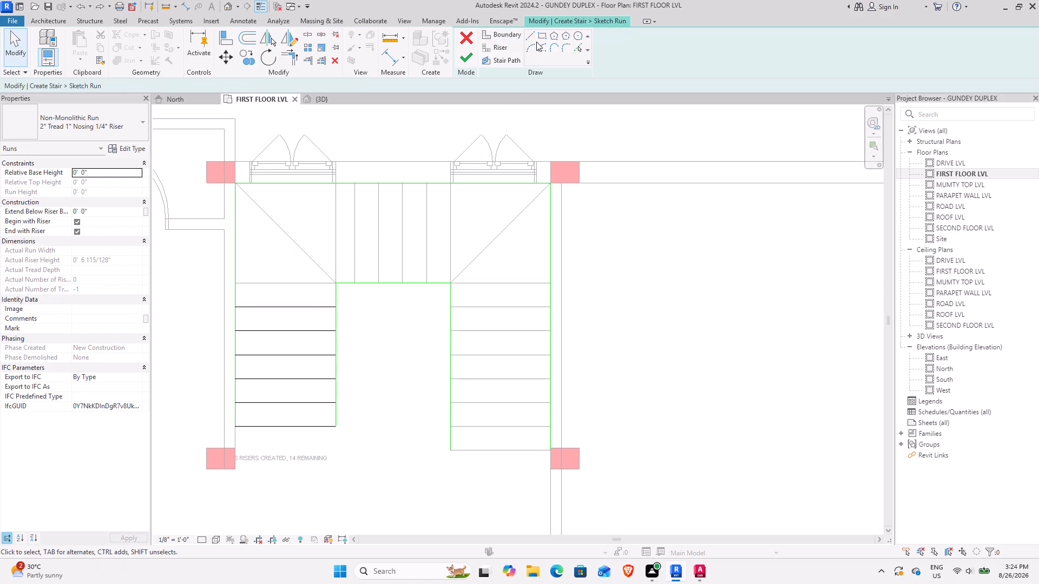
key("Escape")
Draw diagonal riser lines across both stair corners, from each inner boundary corner to the matching outer corner.
left_click(508, 49)
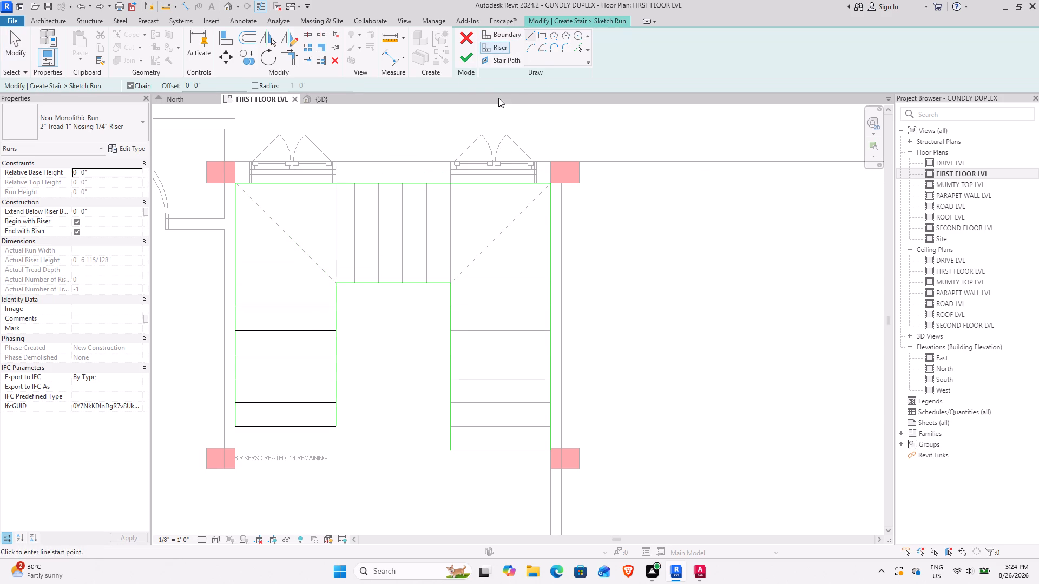
left_click(334, 282)
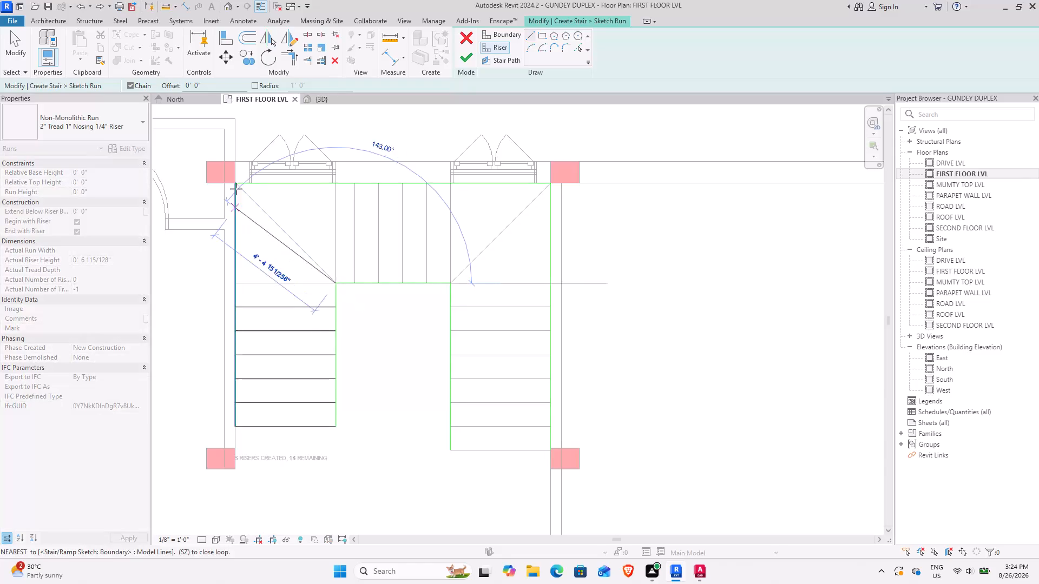
left_click(234, 184)
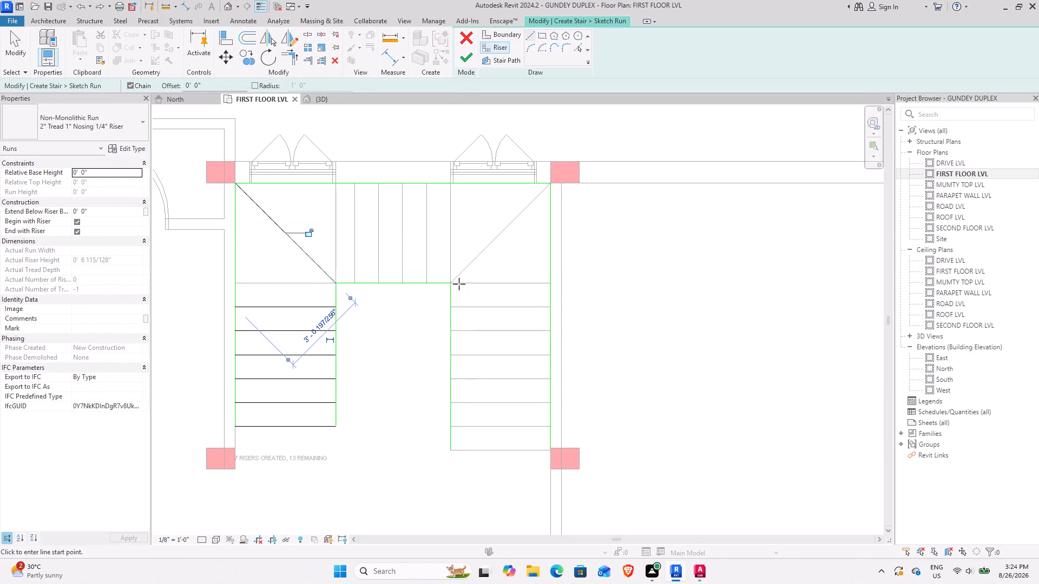
left_click(450, 282)
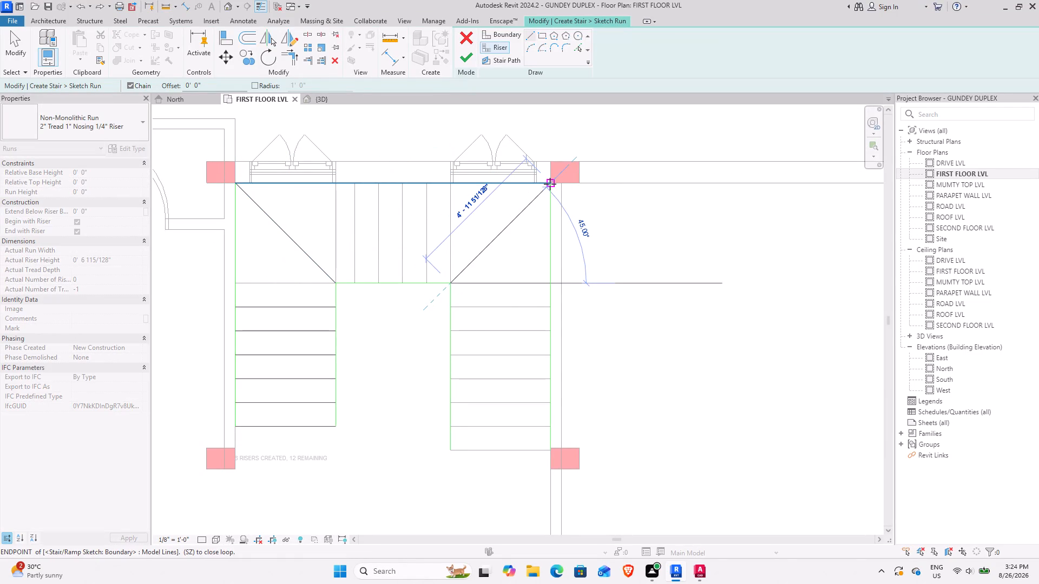
left_click(550, 184)
Draw straight risers across the right flight's upper end and the middle flight's left end, each 3'-6" long.
left_click(453, 284)
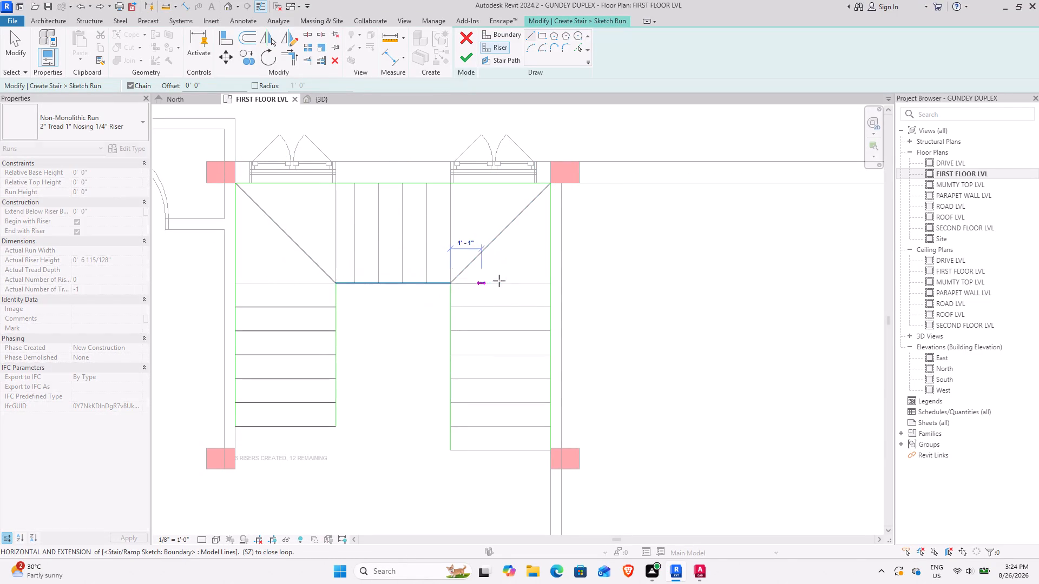
left_click(549, 281)
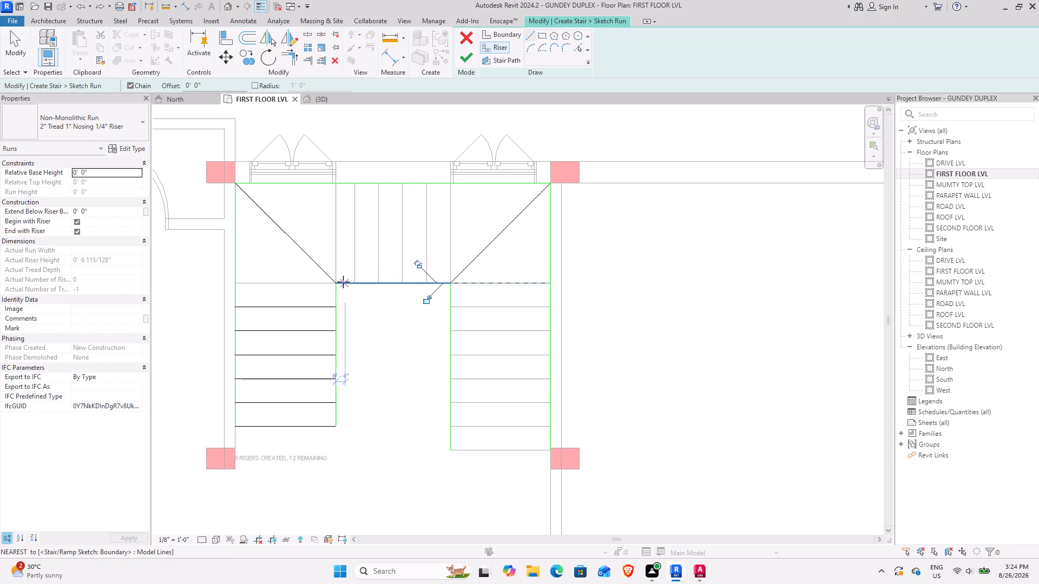
left_click(337, 282)
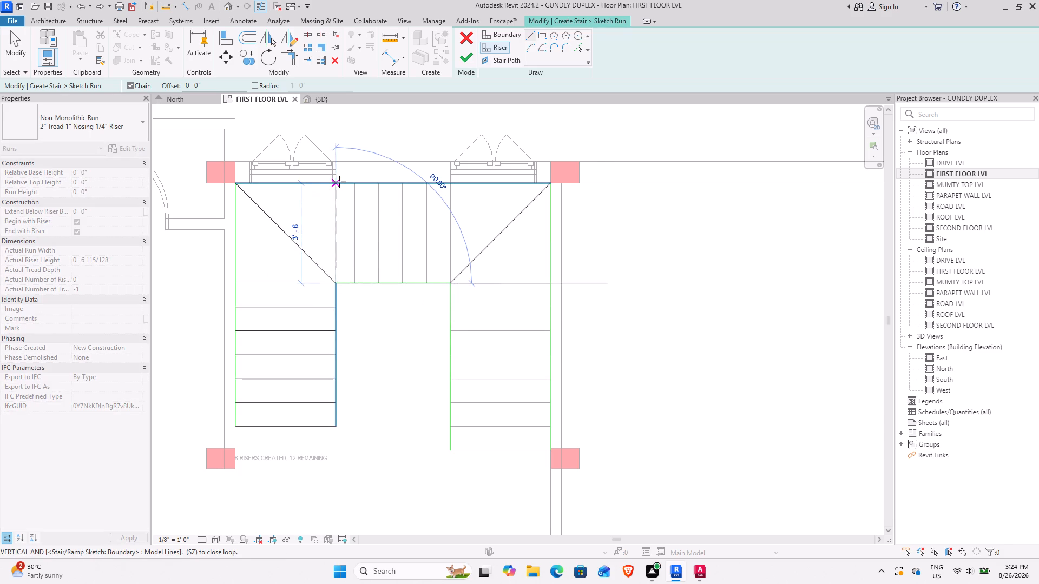
left_click(339, 182)
key("Escape")
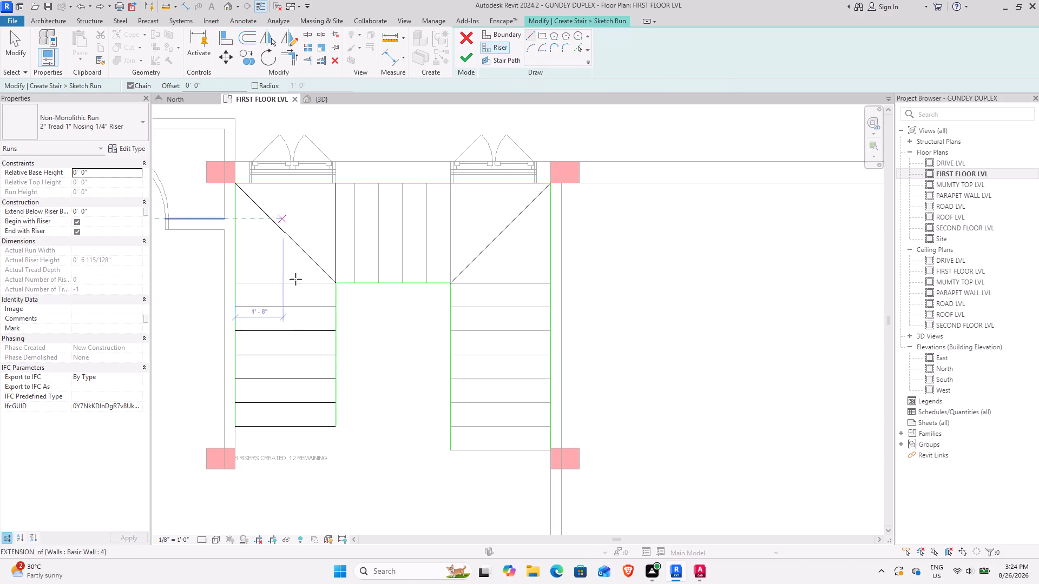
Copy the left flight's uppermost riser 0'-10" up to the inner boundary corner.
left_click(245, 54)
left_click(275, 305)
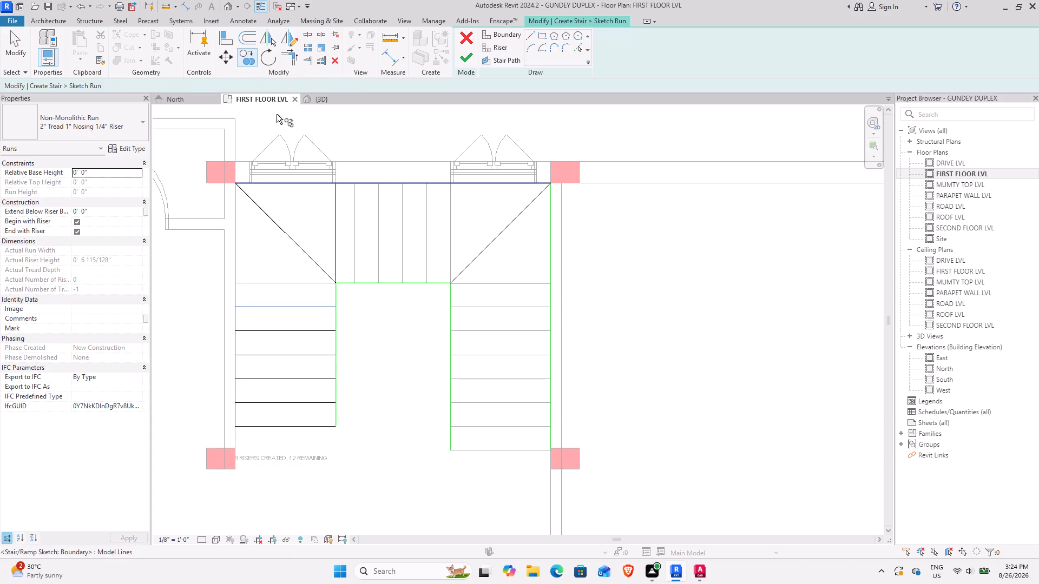
left_click(254, 63)
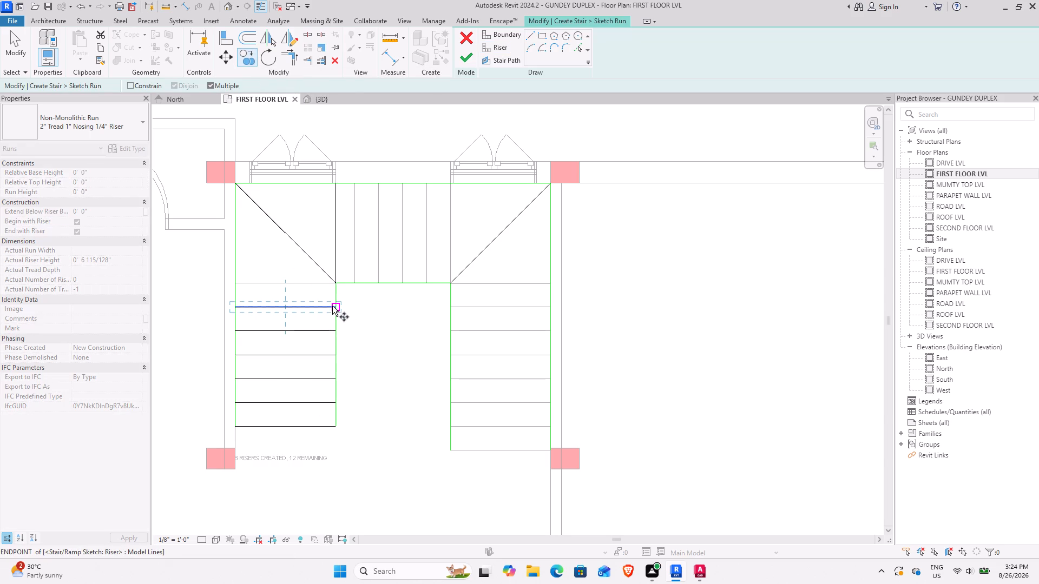
left_click(332, 306)
left_click(334, 283)
key("Escape")
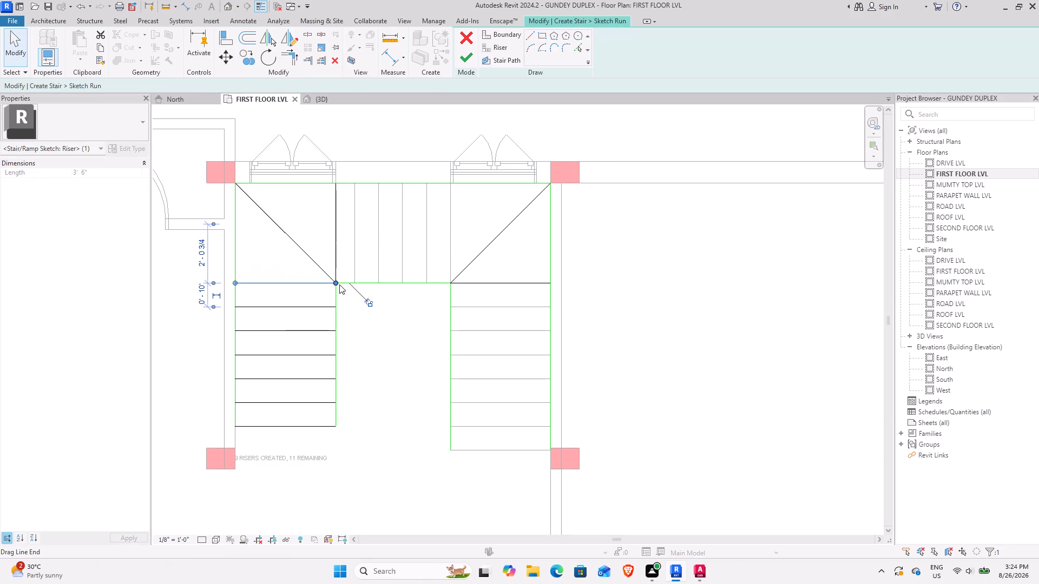
Copy the middle flight's left-end riser five times across the flight, onto each plan tread line up to the right inner corner.
left_click(332, 253)
left_click(248, 58)
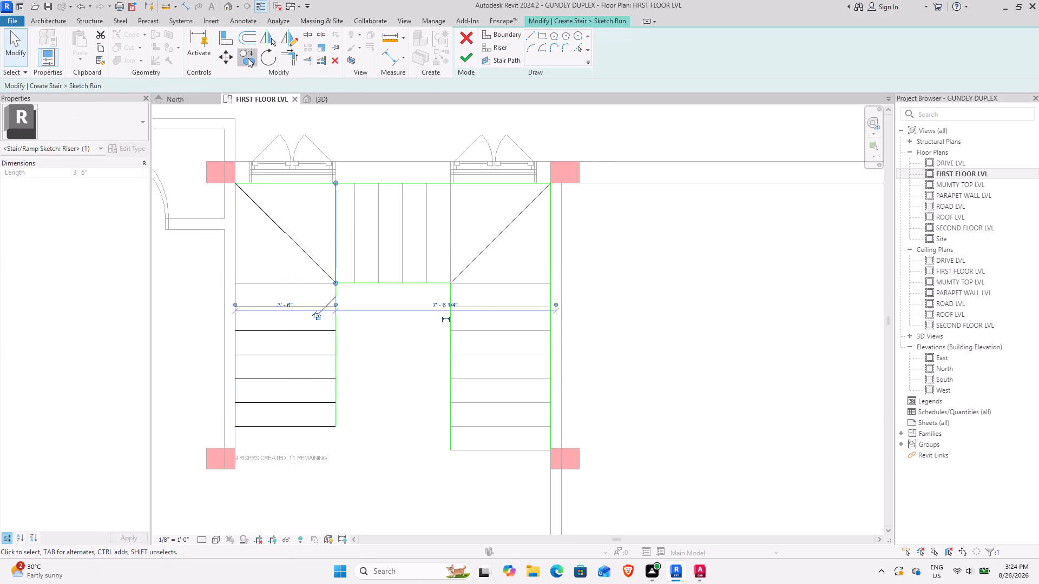
left_click(334, 283)
left_click(353, 284)
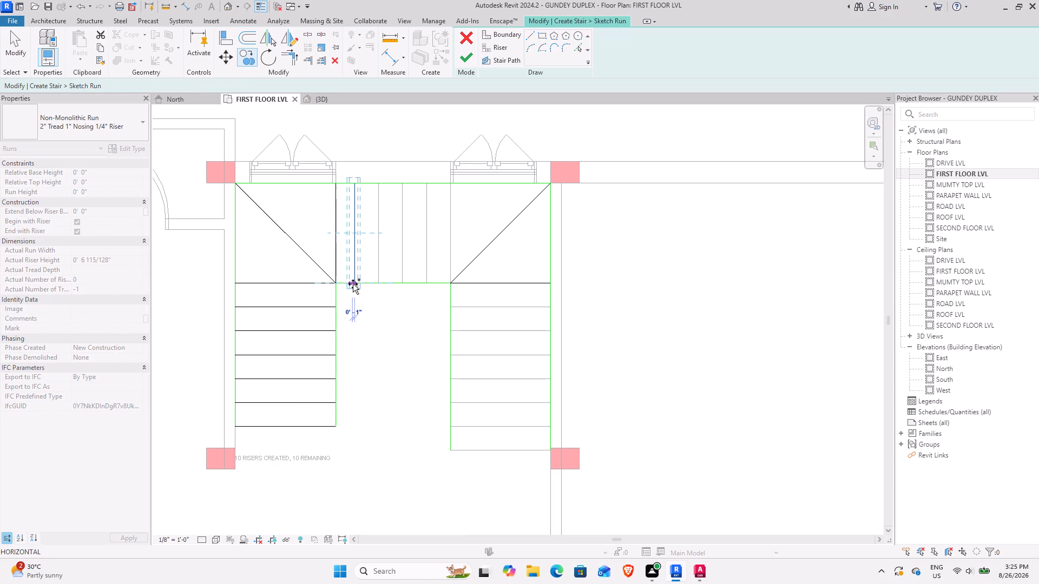
left_click(378, 283)
left_click(400, 283)
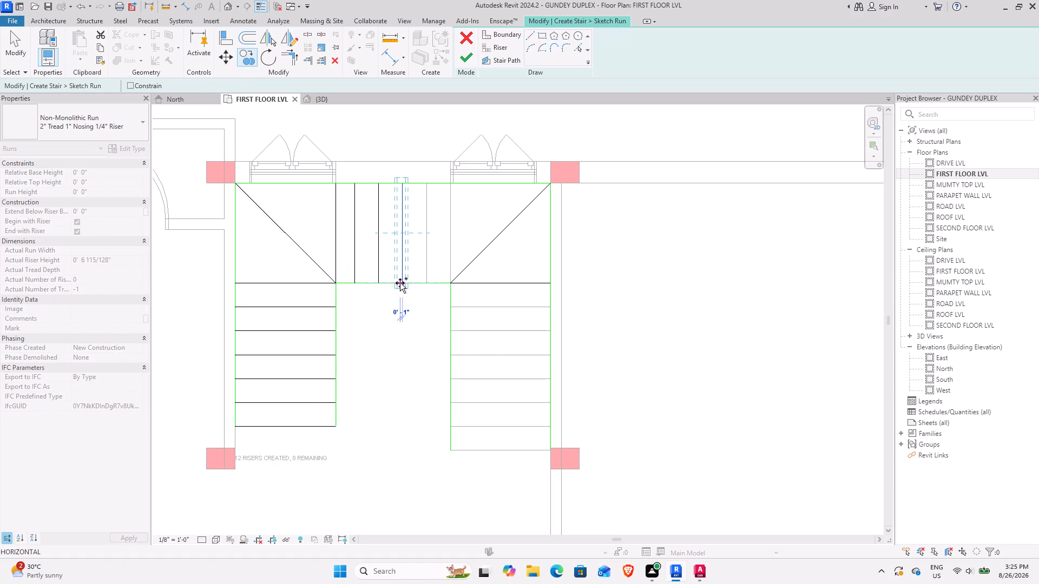
left_click(429, 287)
left_click(448, 284)
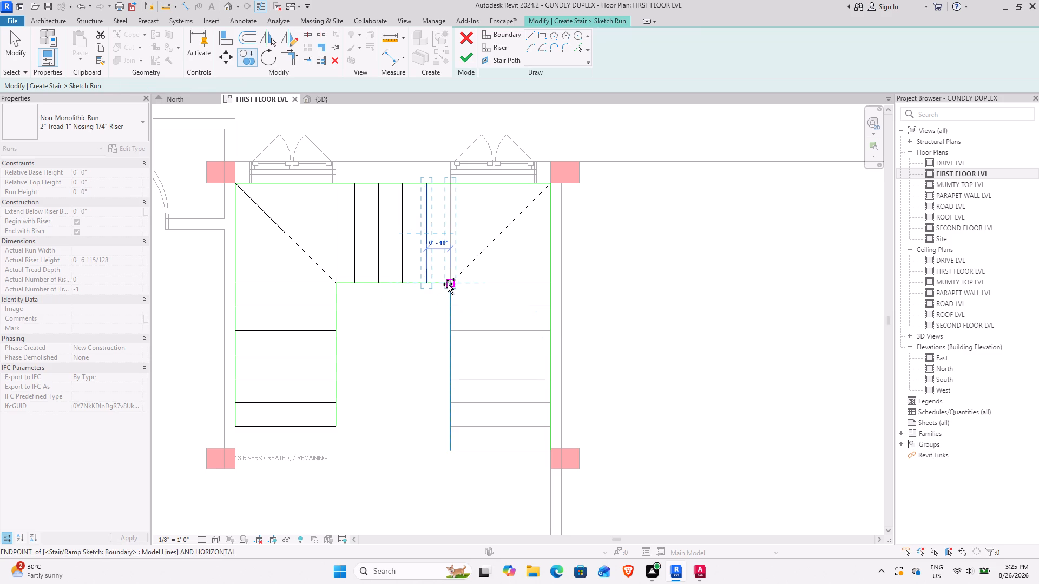
key("Escape")
left_click(458, 282)
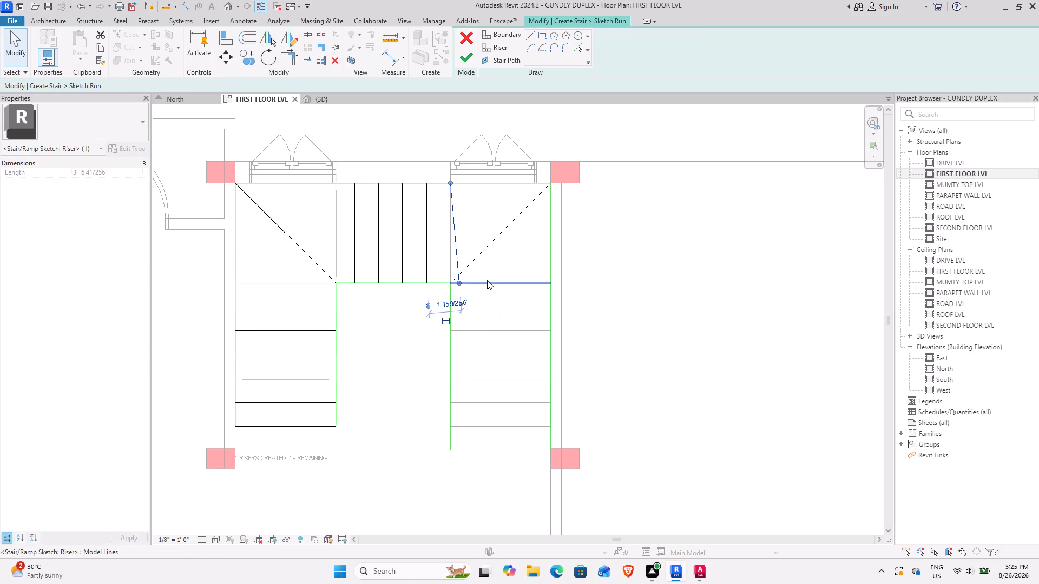
key("ctrl+z")
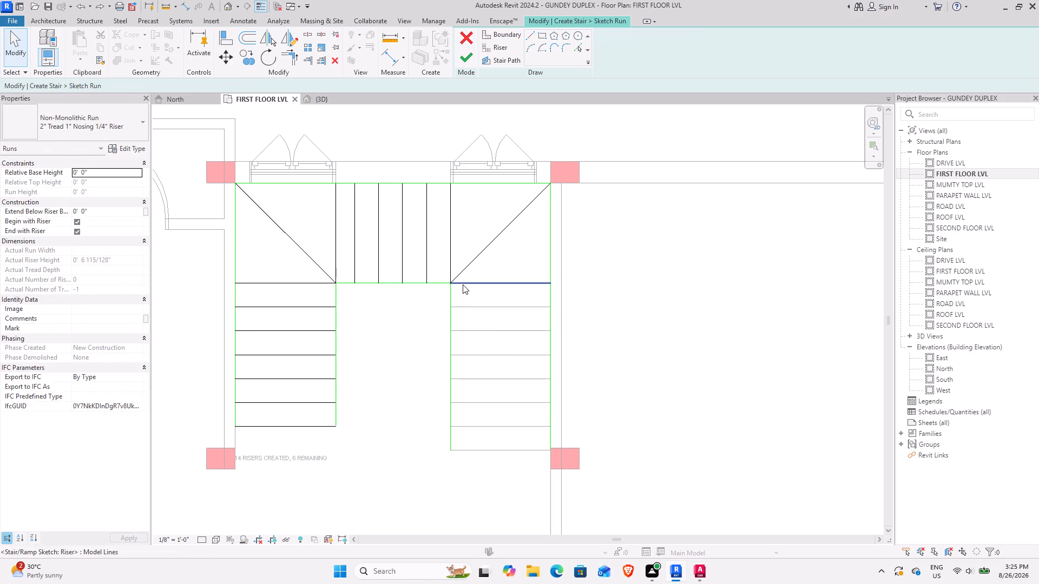
Copy the right flight's uppermost riser seven times down the flight, onto each plan tread line to the flight's lower end.
left_click(463, 284)
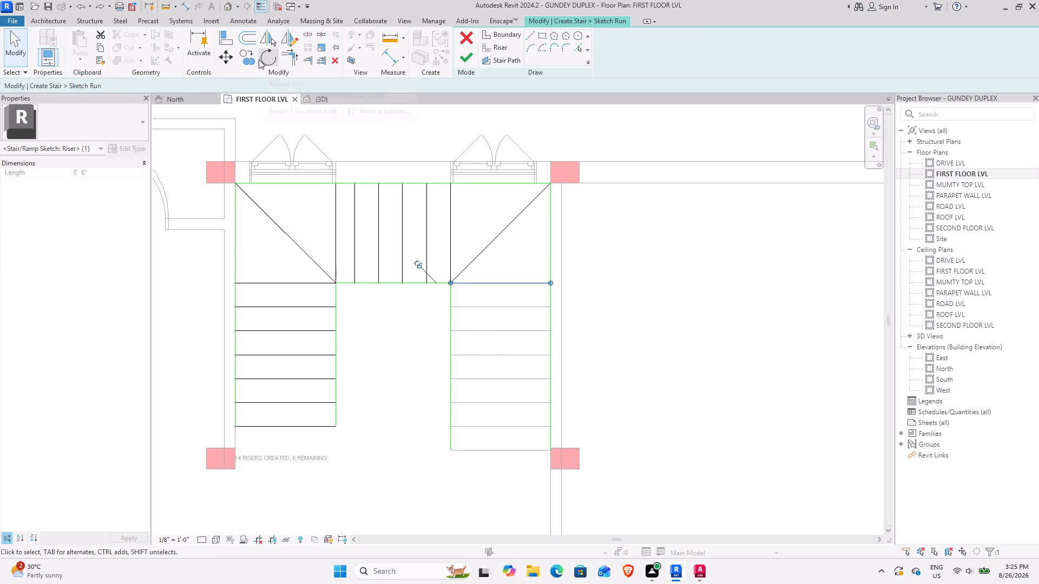
left_click(251, 57)
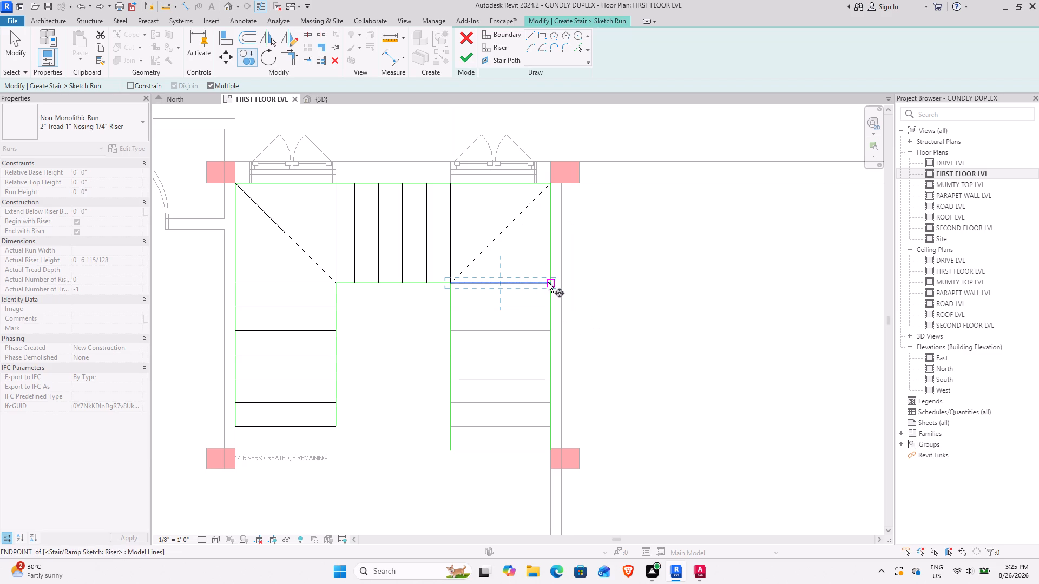
left_click(548, 282)
left_click(551, 306)
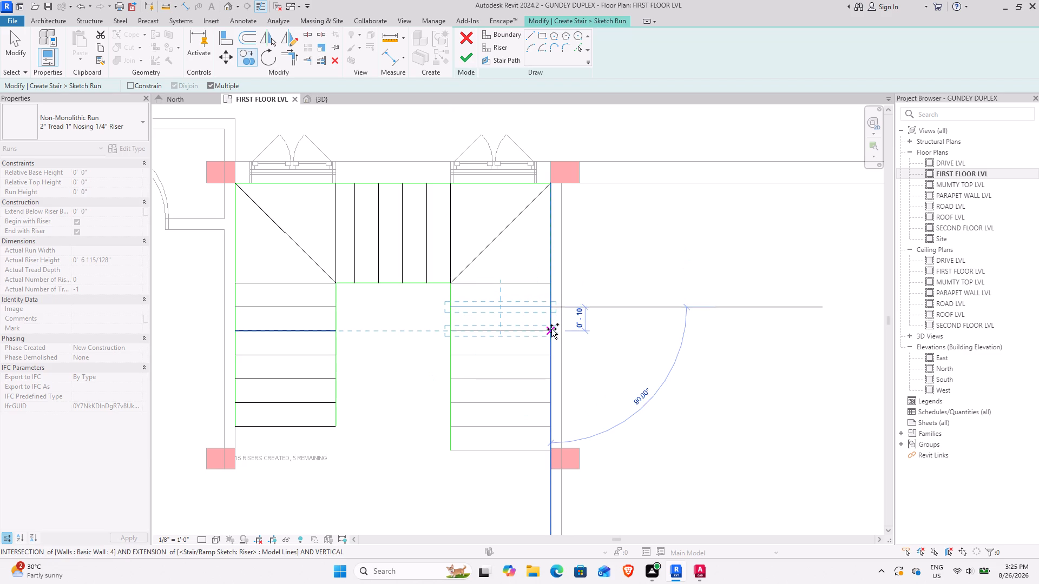
left_click(551, 329)
left_click(549, 356)
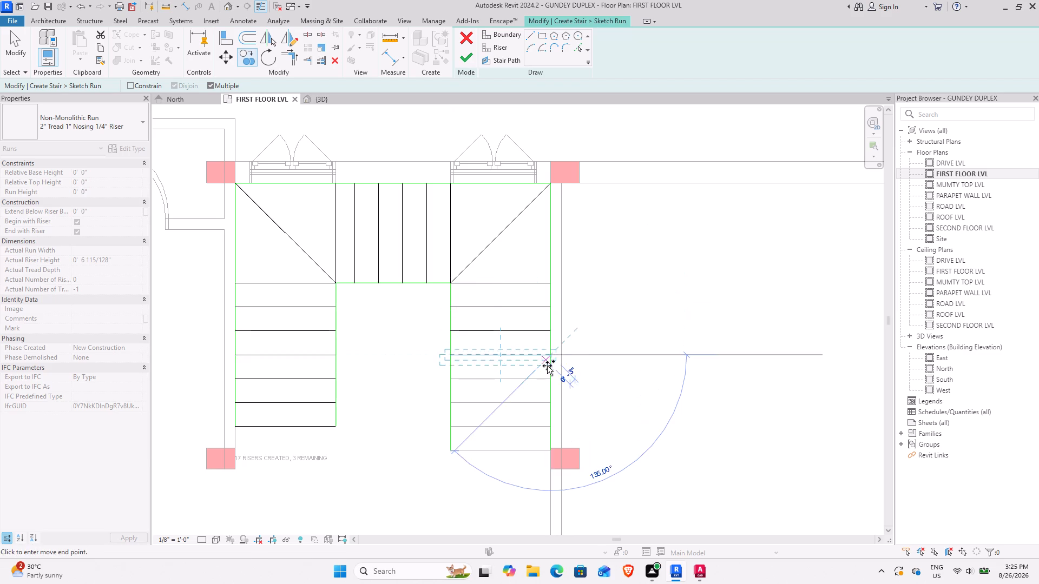
left_click(550, 379)
left_click(550, 400)
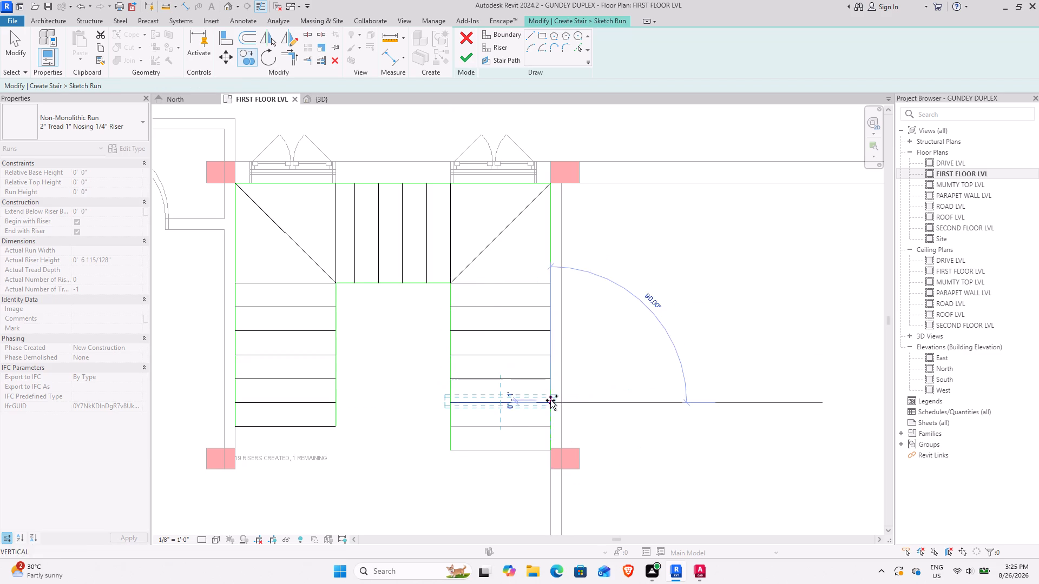
left_click(551, 427)
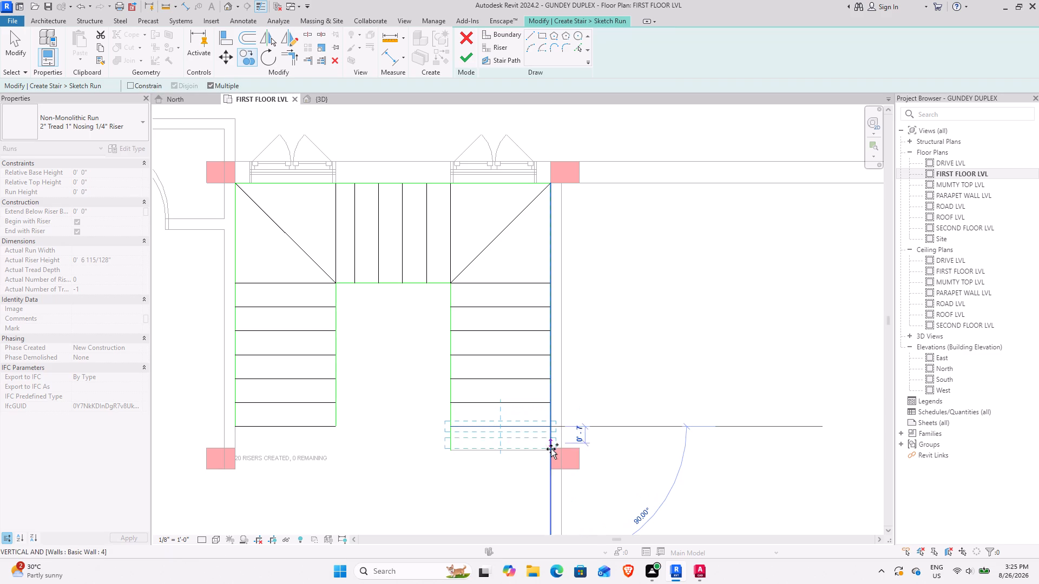
left_click(551, 449)
key("Escape")
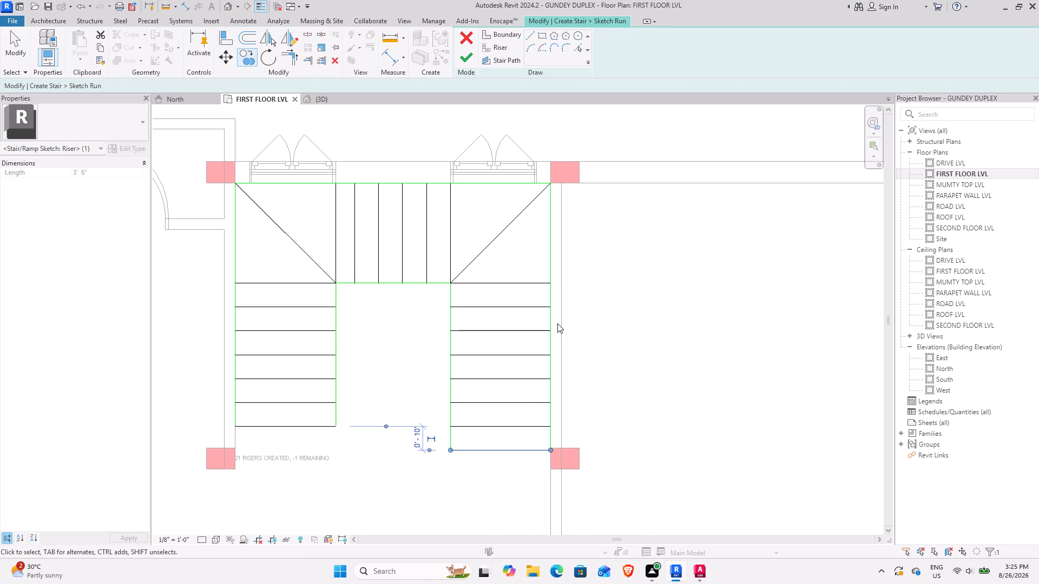
Draw the stair path along the centrelines of the left, right and middle flights, meeting at the diagonal risers' midpoints, and finish the run sketch.
left_click(506, 63)
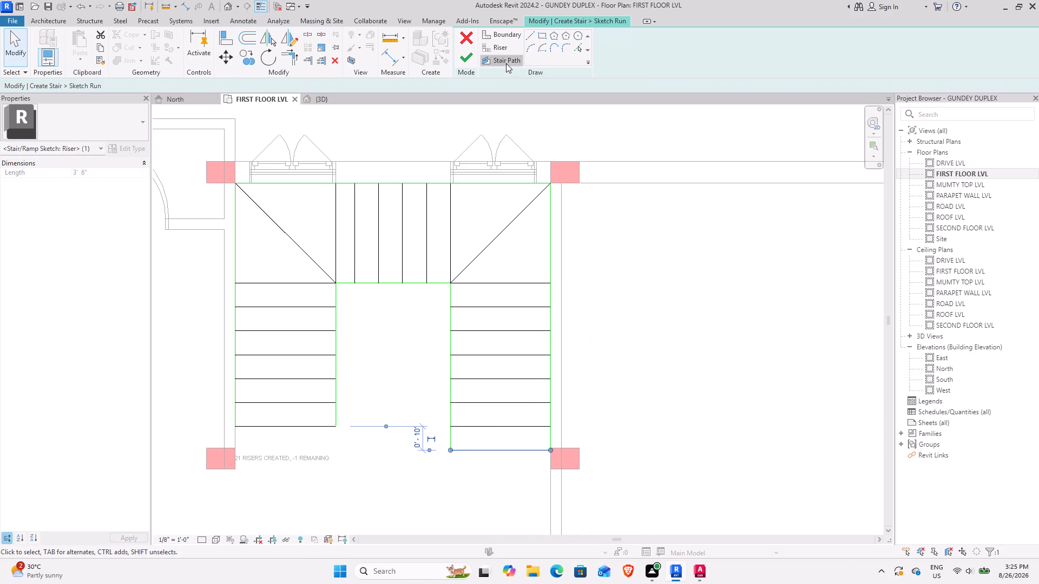
left_click(285, 427)
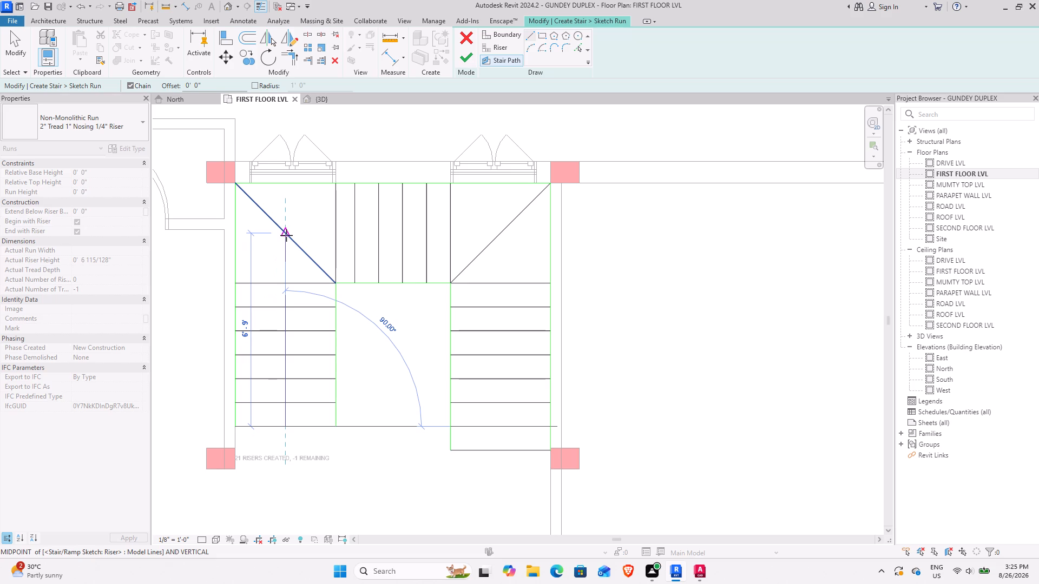
left_click(286, 235)
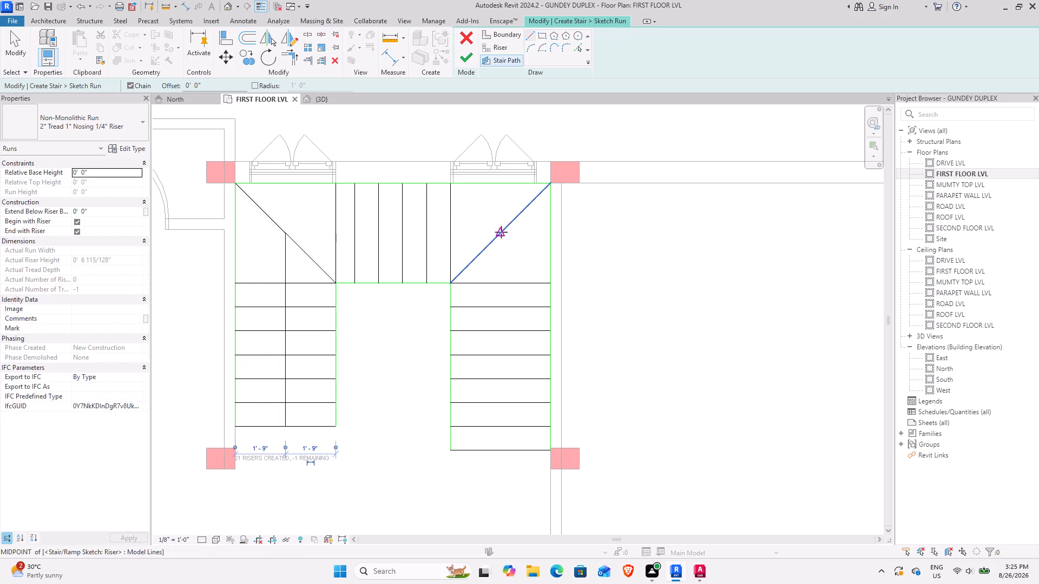
left_click(498, 234)
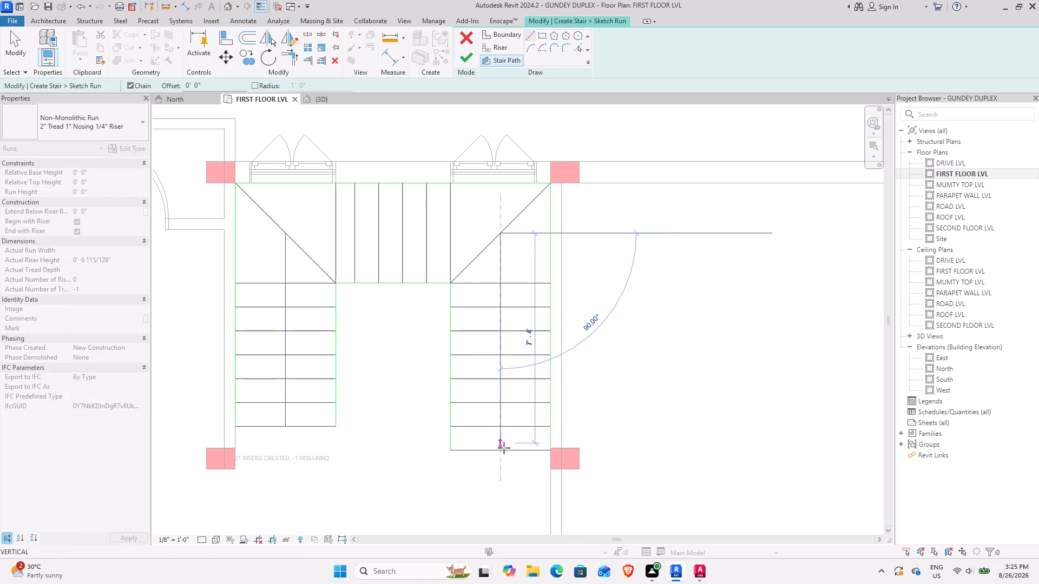
left_click(503, 453)
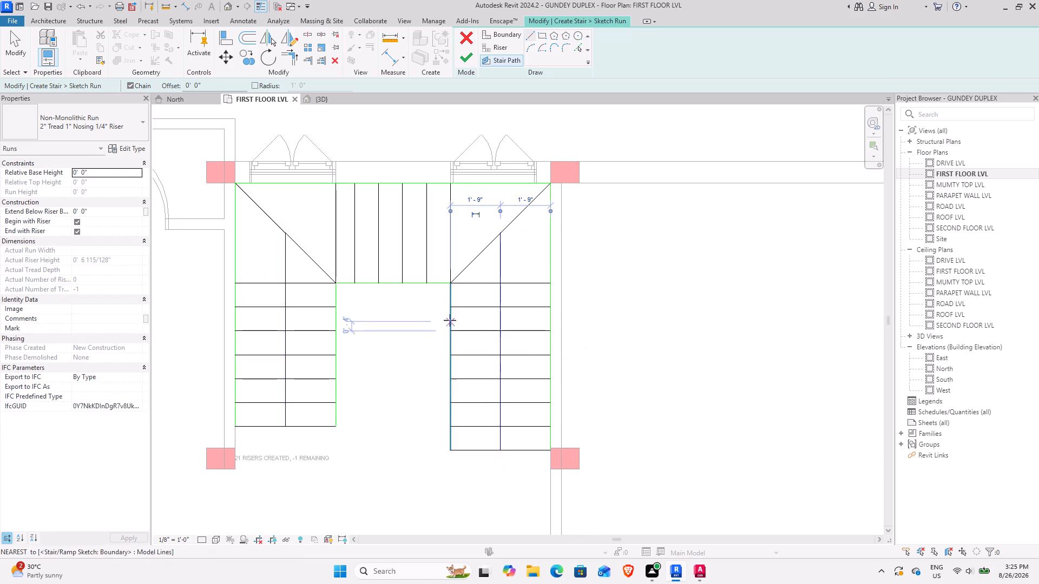
left_click(287, 231)
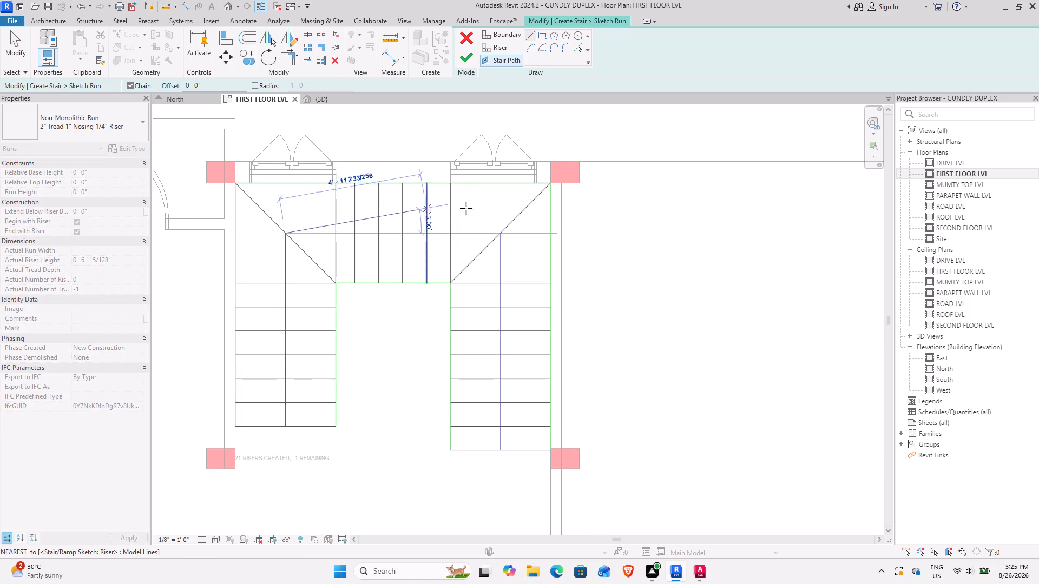
left_click(501, 234)
key("Escape")
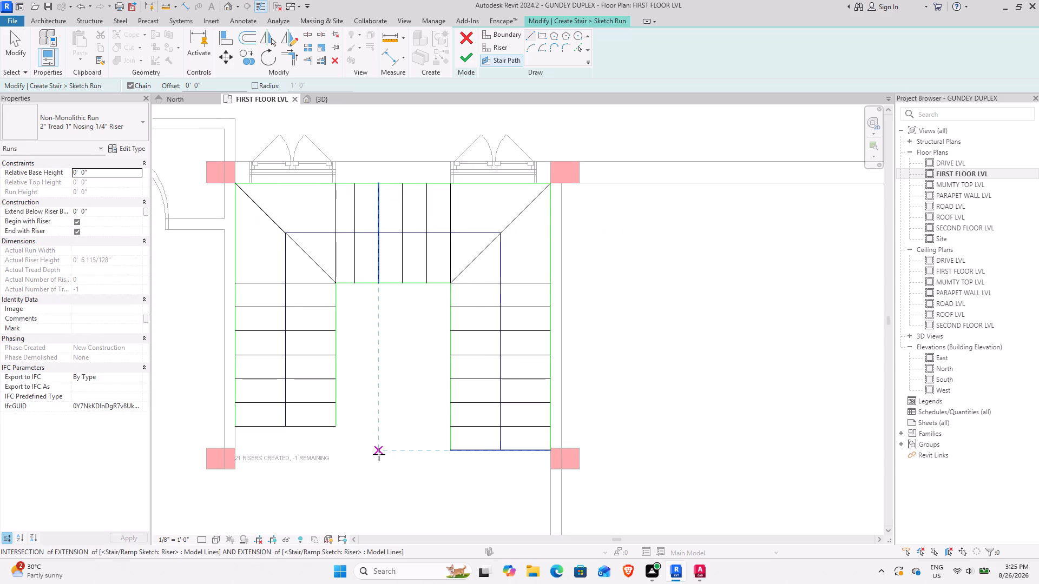
key("Escape")
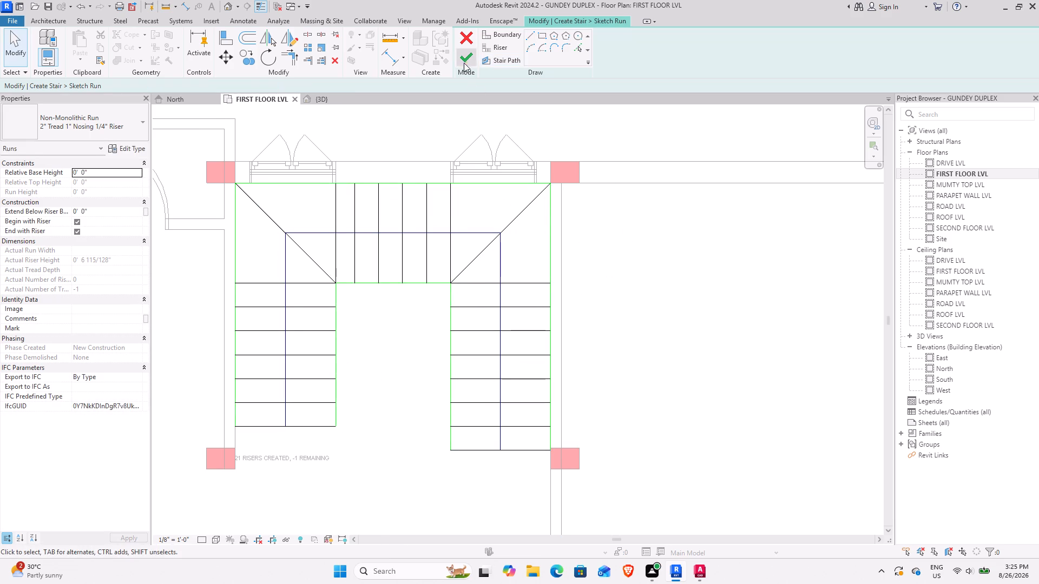
left_click(461, 60)
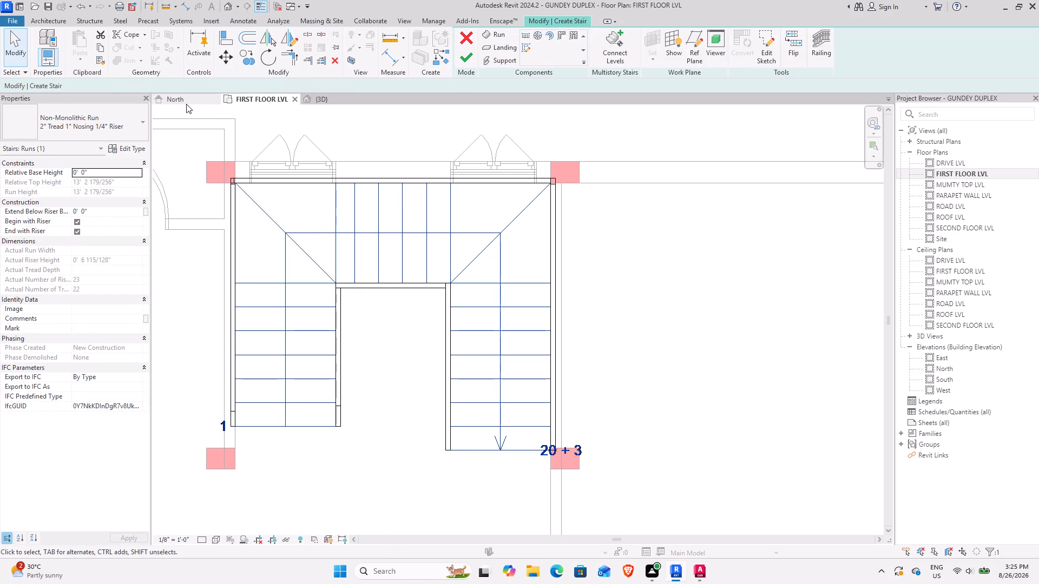
Examine the sketched stair run in the 3D view from several sides, including its flights, corner winders and fit against the walls.
left_click(326, 101)
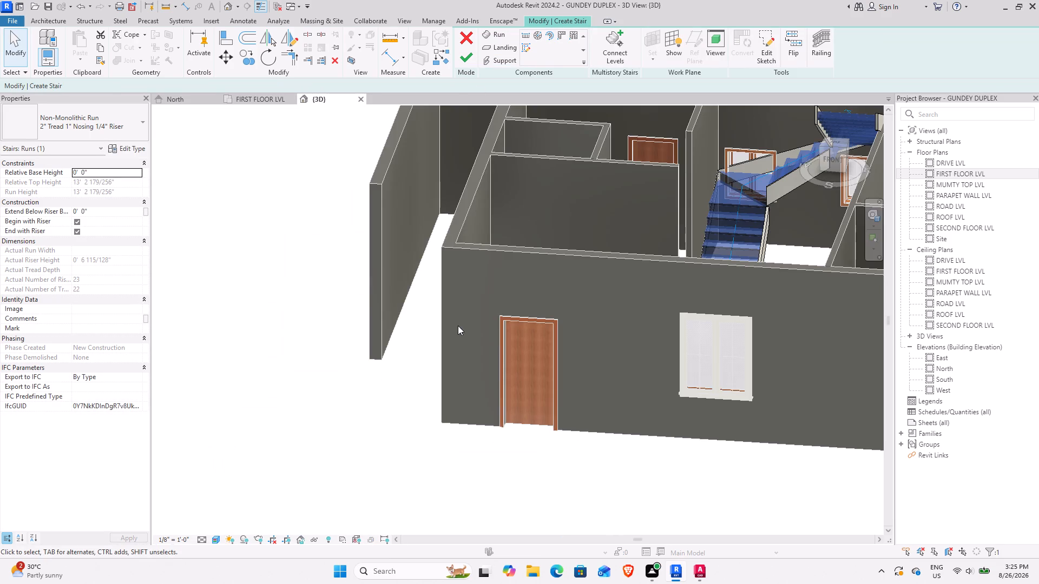
scroll(458, 325, "down", 2)
middle_click_drag(436, 347, 536, 367, "shift")
middle_click_drag(562, 351, 383, 408)
middle_click_drag(434, 355, 378, 386, "shift")
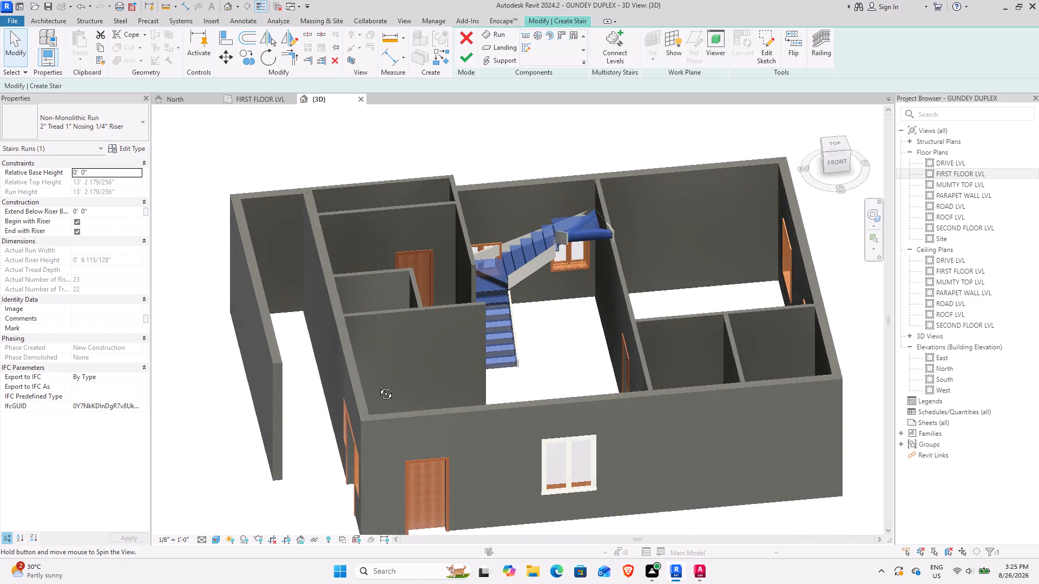
middle_click_drag(378, 386, 382, 383, "shift")
left_click(568, 338)
middle_click_drag(492, 363, 668, 232)
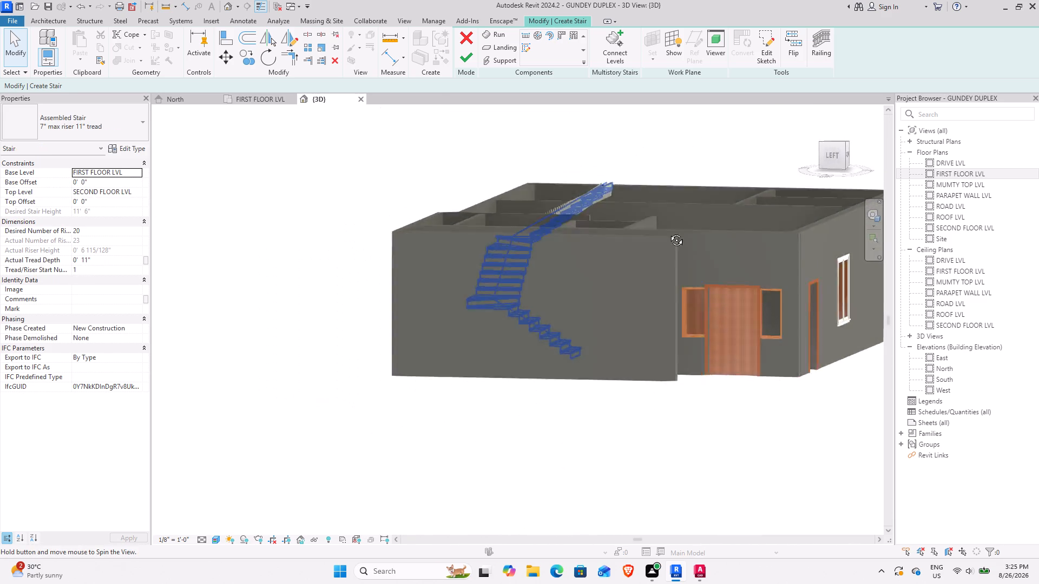
middle_click_drag(668, 232, 474, 371)
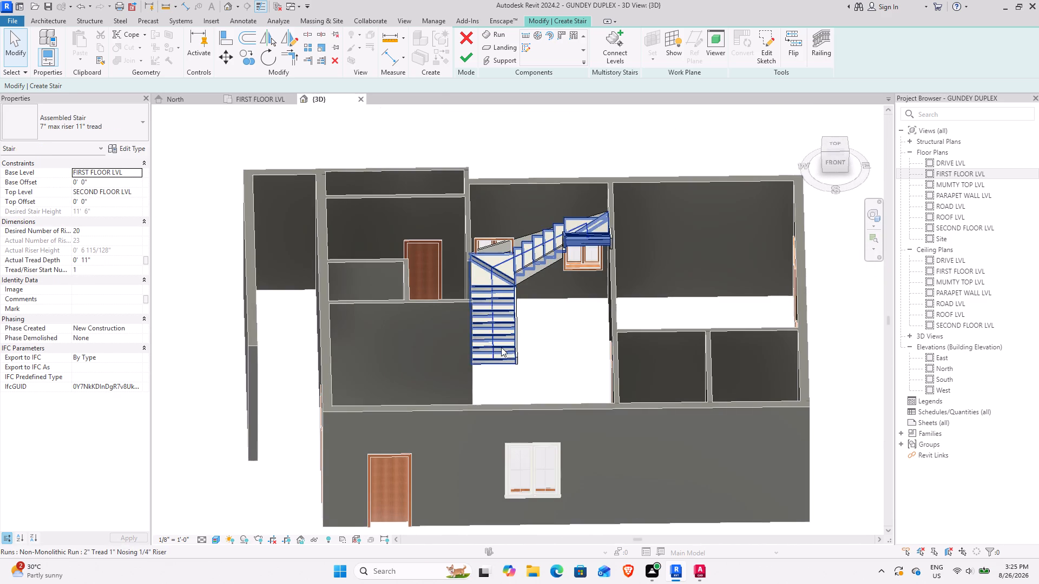
left_click(501, 347)
middle_click_drag(447, 387, 420, 357)
scroll(483, 286, "up", 2)
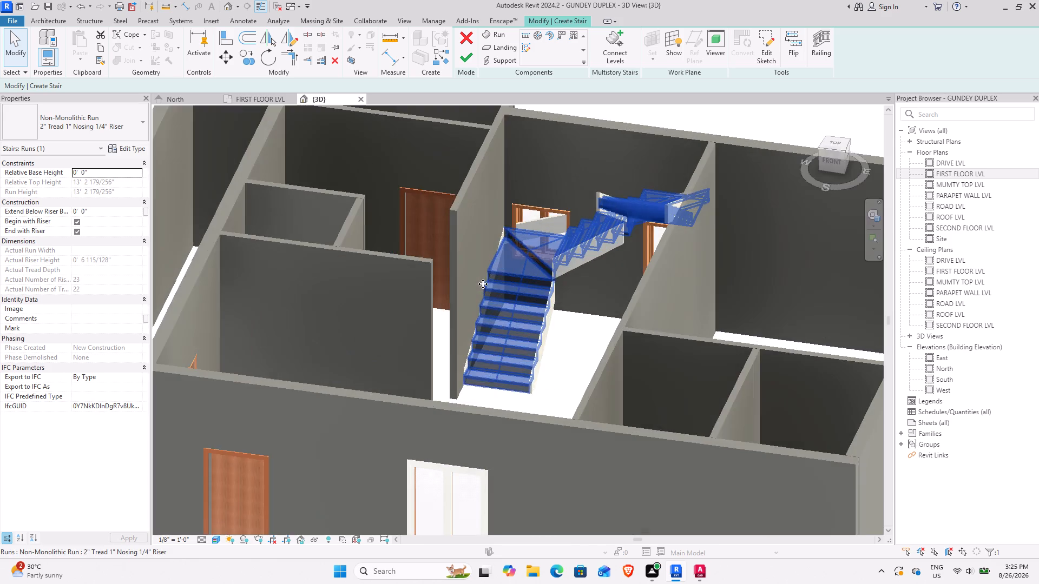
scroll(483, 284, "up", 4)
scroll(479, 336, "up", 1, "shift")
middle_click_drag(479, 337, 486, 380, "shift")
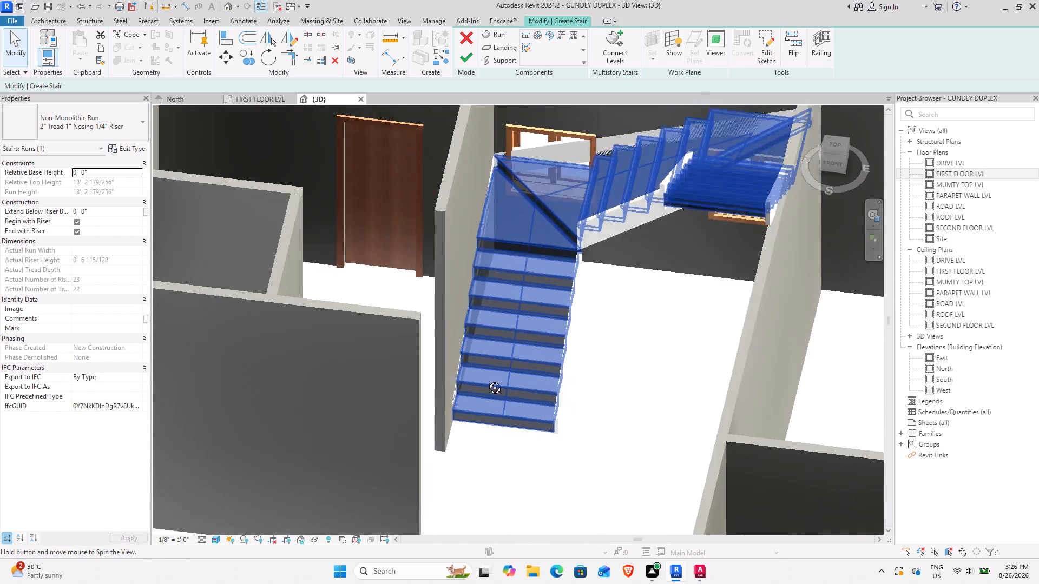
middle_click_drag(486, 380, 485, 362, "shift")
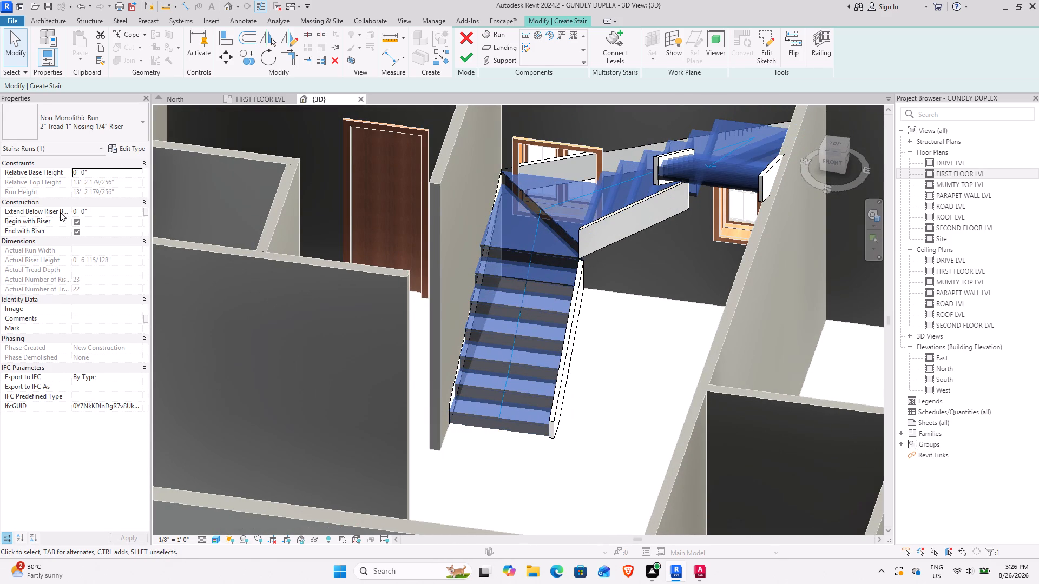
scroll(605, 295, "down", 5)
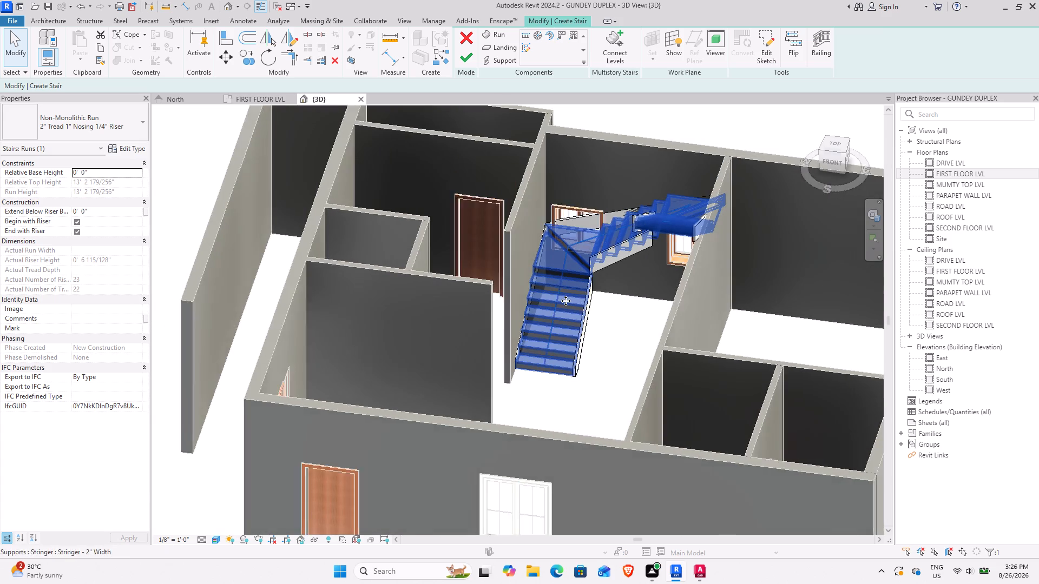
middle_click_drag(575, 301, 719, 305, "shift")
middle_click_drag(691, 310, 738, 218)
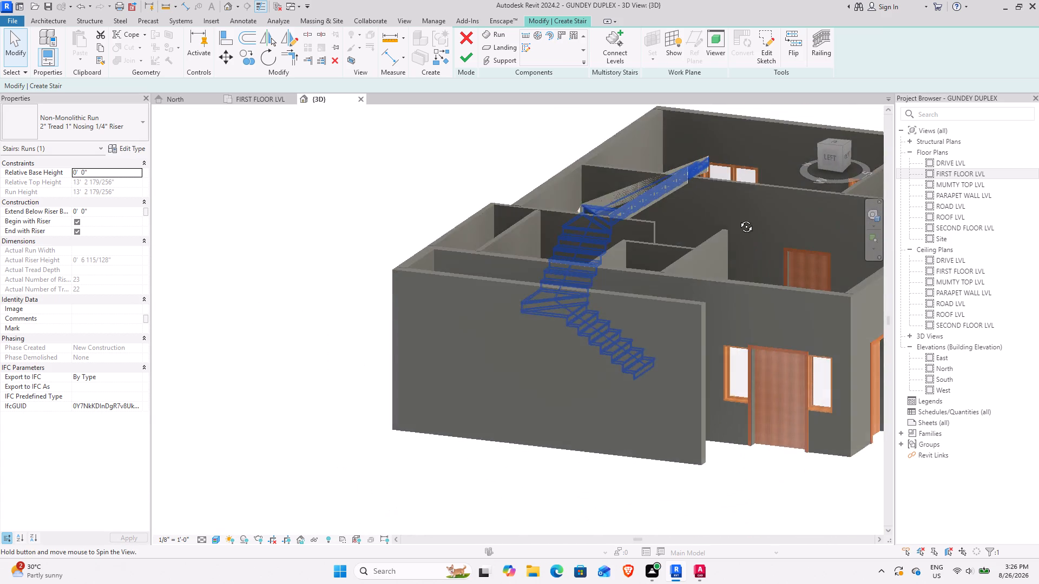
middle_click_drag(738, 218, 721, 254)
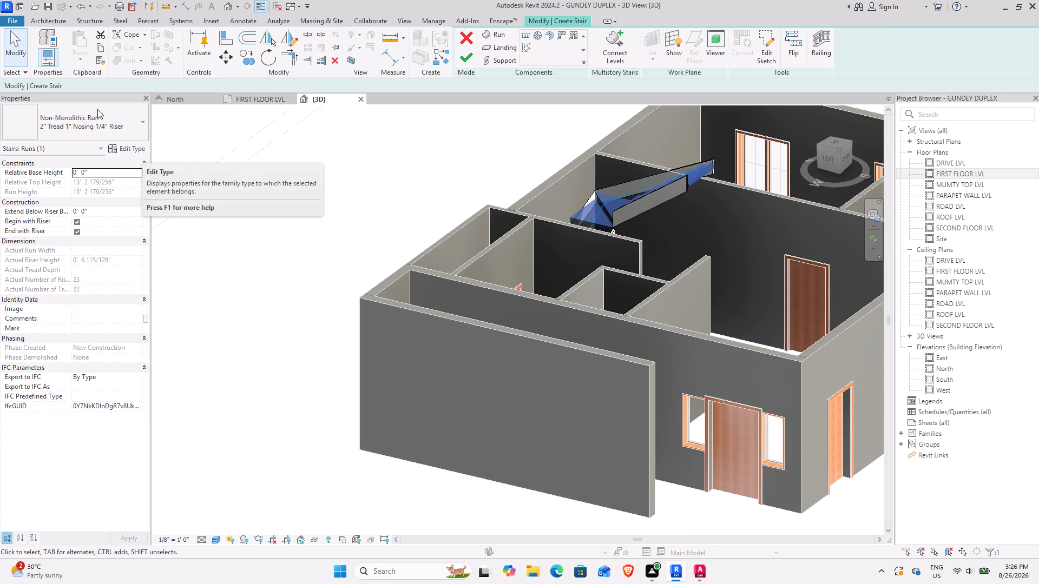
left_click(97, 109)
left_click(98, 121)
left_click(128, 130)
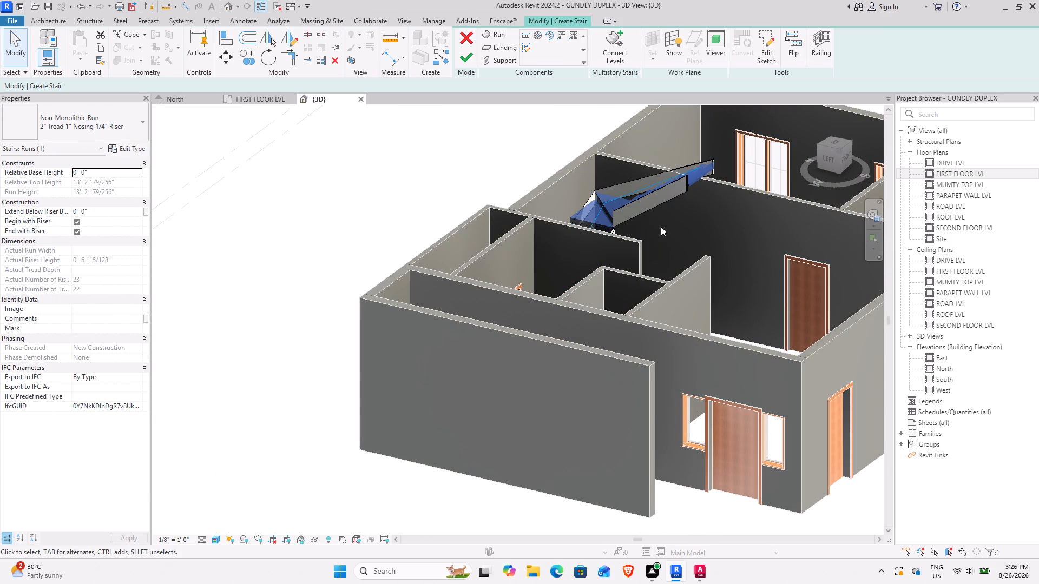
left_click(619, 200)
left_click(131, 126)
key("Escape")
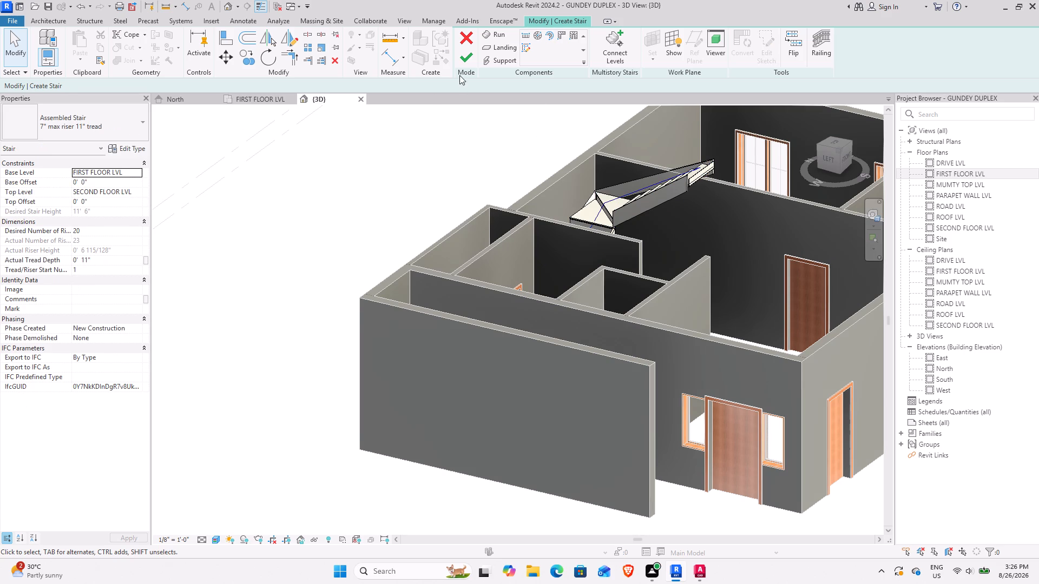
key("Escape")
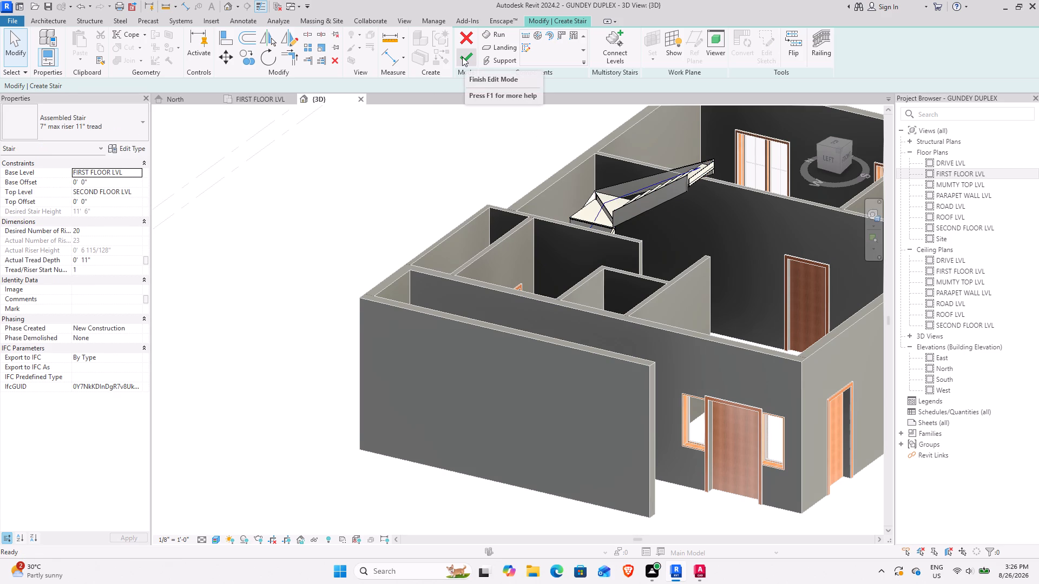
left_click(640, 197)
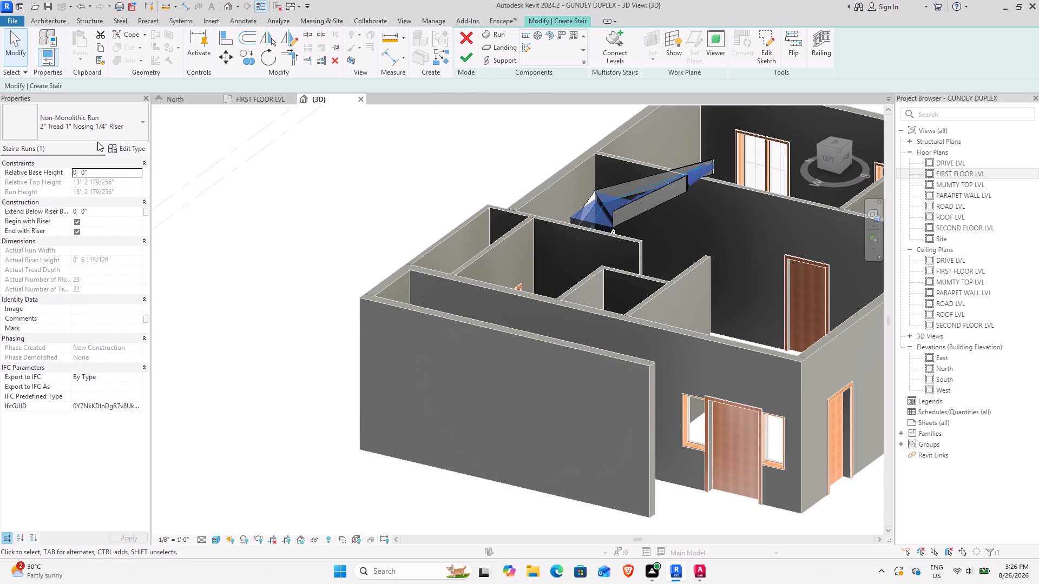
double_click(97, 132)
Finish creating the U-shaped stair.
left_click(459, 58)
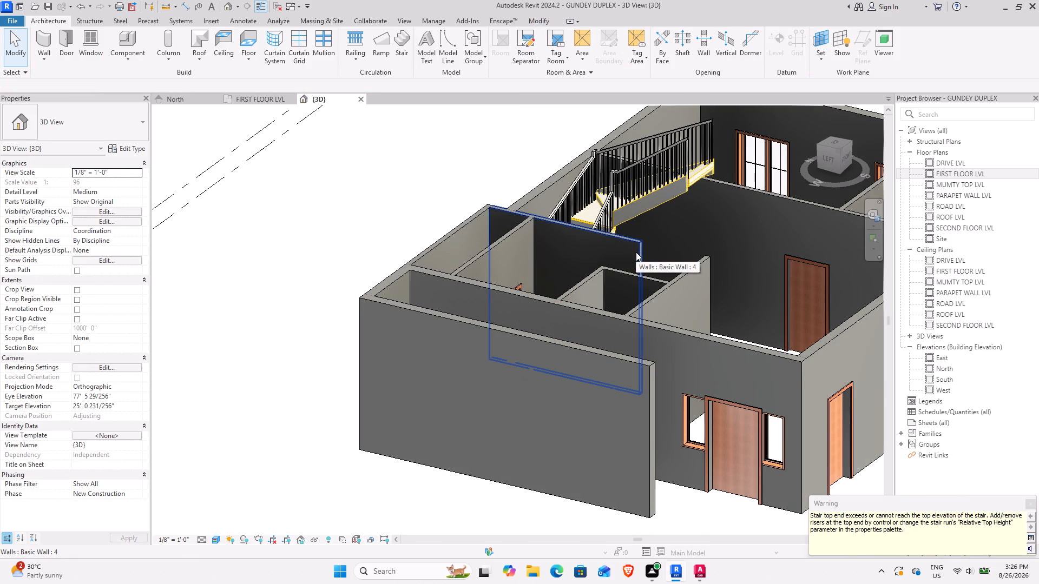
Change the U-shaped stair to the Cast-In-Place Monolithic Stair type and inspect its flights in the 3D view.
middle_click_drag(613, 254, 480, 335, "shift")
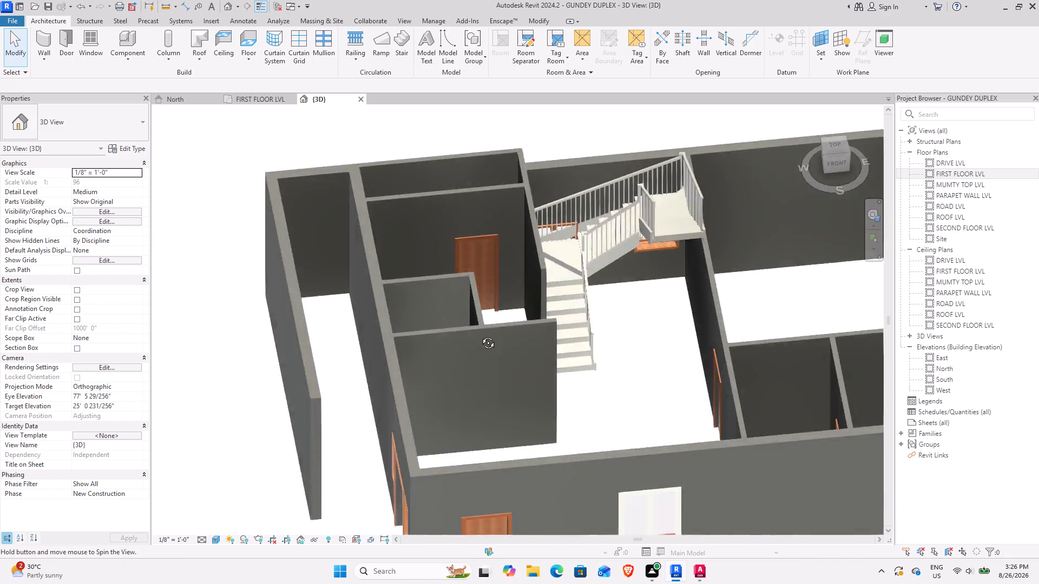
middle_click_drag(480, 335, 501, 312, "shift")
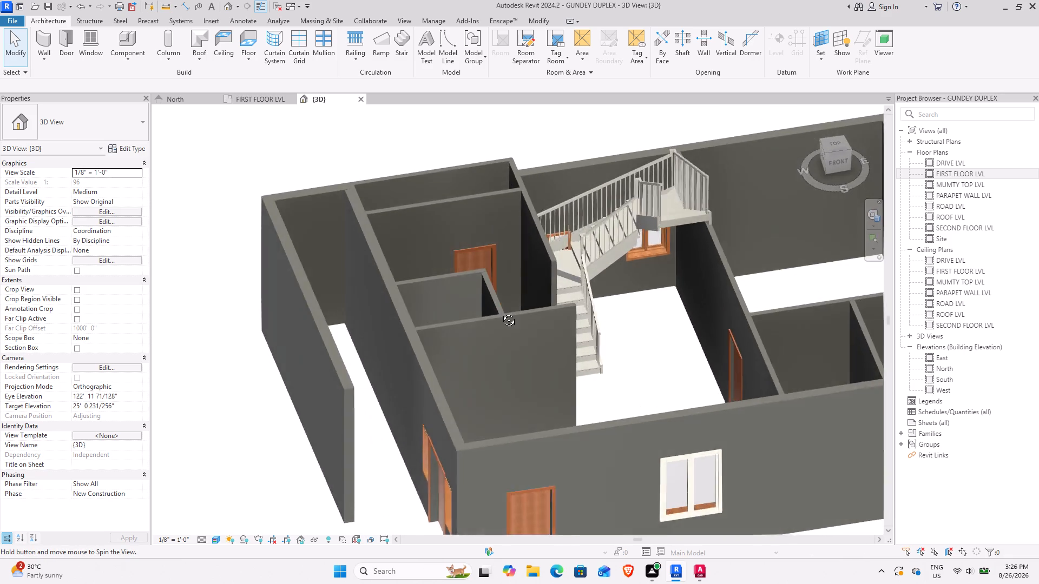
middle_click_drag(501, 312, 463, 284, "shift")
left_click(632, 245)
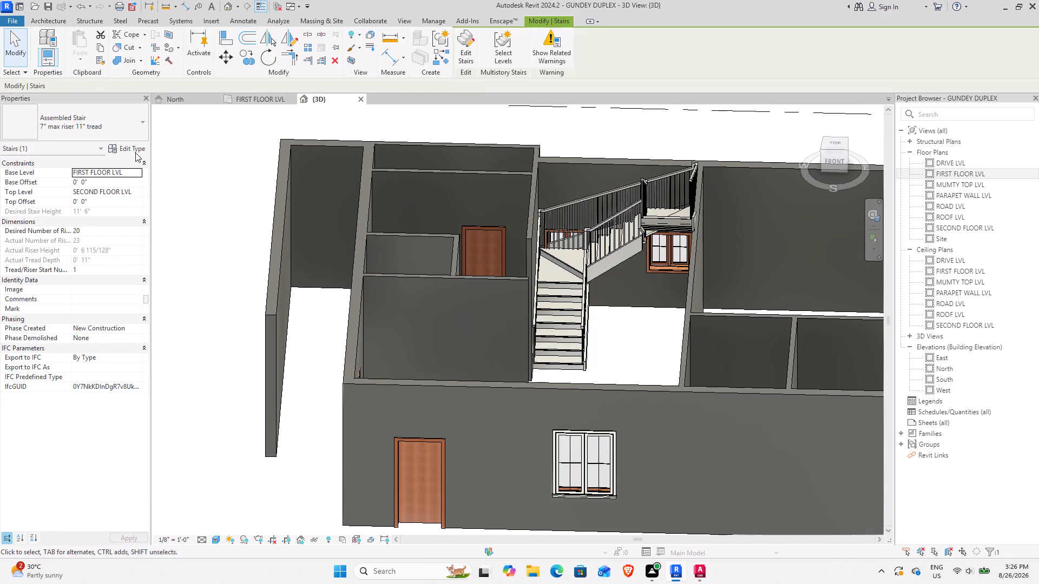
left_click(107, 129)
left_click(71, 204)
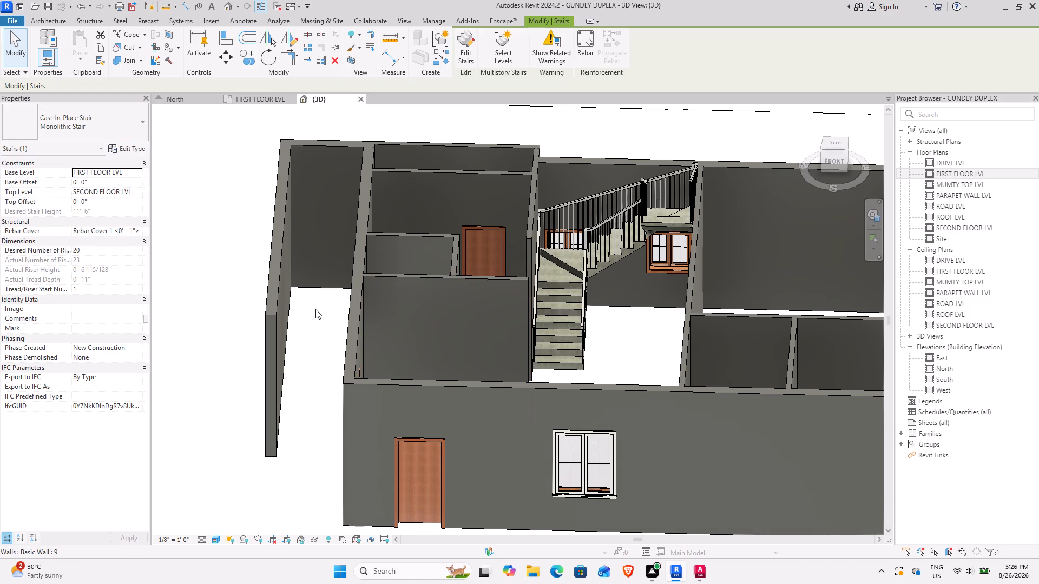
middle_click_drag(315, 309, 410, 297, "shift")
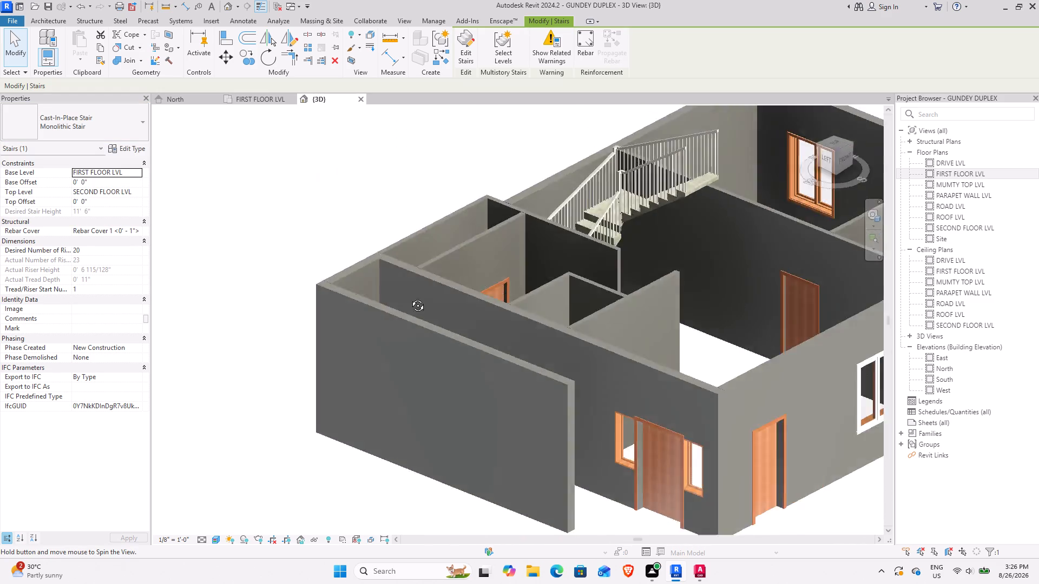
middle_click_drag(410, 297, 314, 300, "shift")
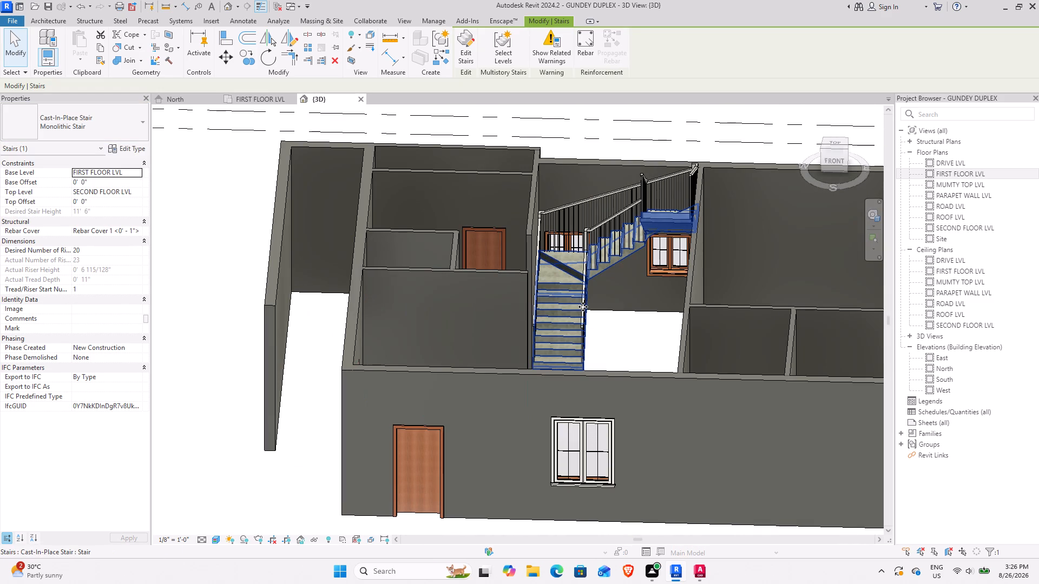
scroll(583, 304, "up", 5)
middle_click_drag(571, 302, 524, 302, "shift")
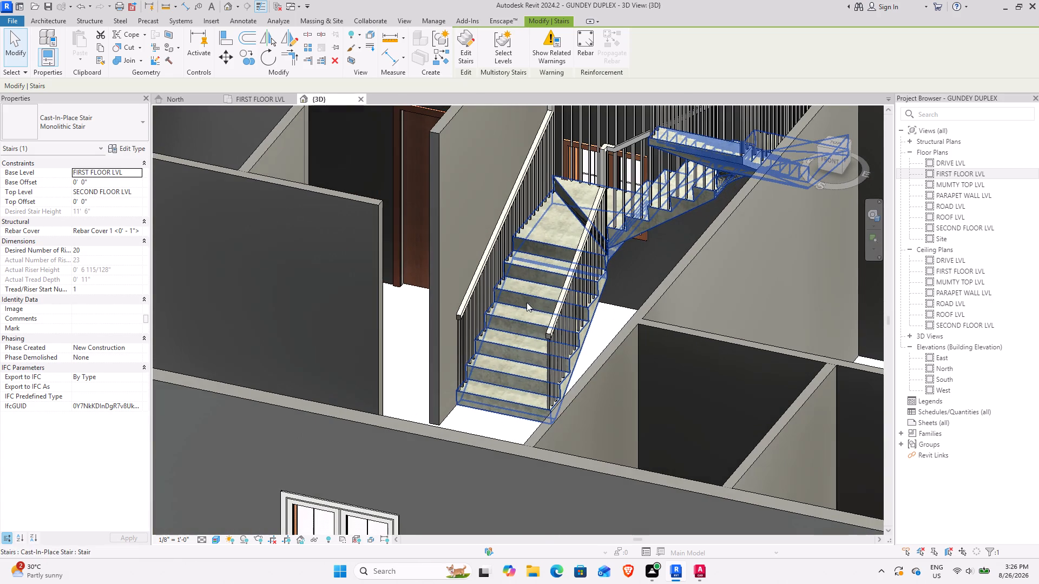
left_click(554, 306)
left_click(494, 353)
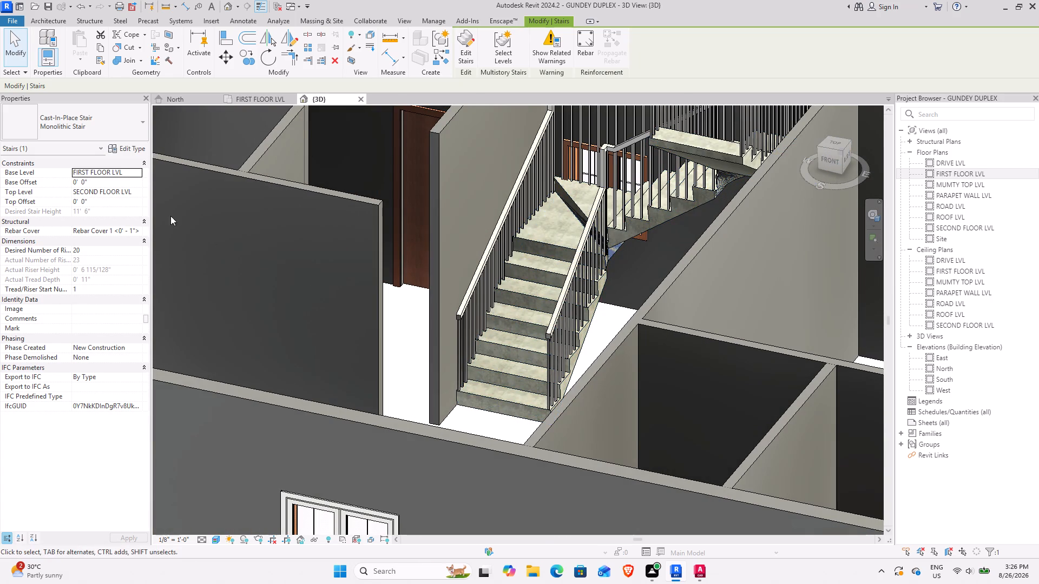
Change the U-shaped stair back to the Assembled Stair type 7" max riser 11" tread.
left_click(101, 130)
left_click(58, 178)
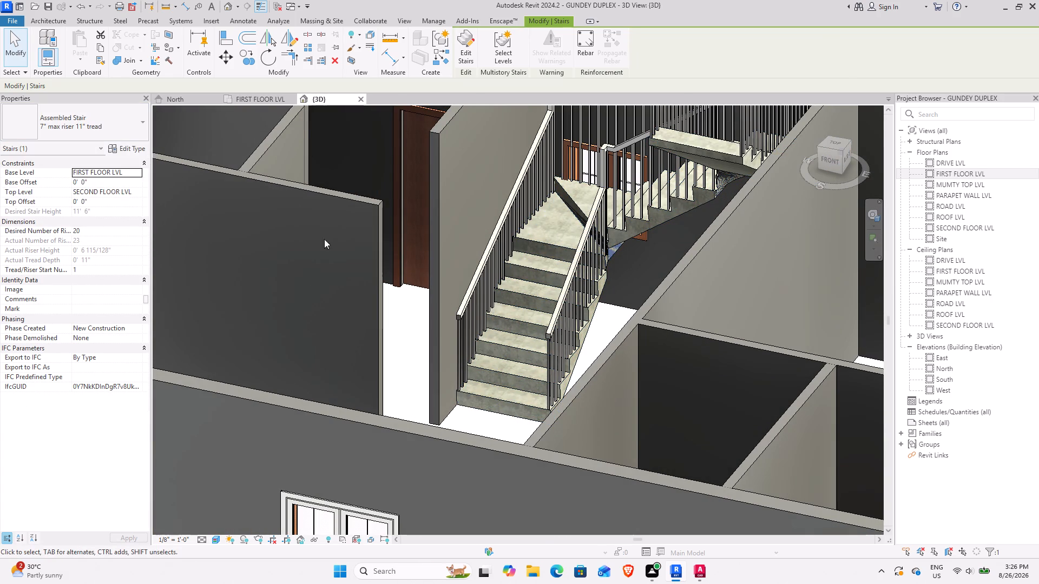
Open the assembled stair's type properties and check the U-shaped stair's treads in the AutoCAD plan before returning to Revit.
left_click(126, 149)
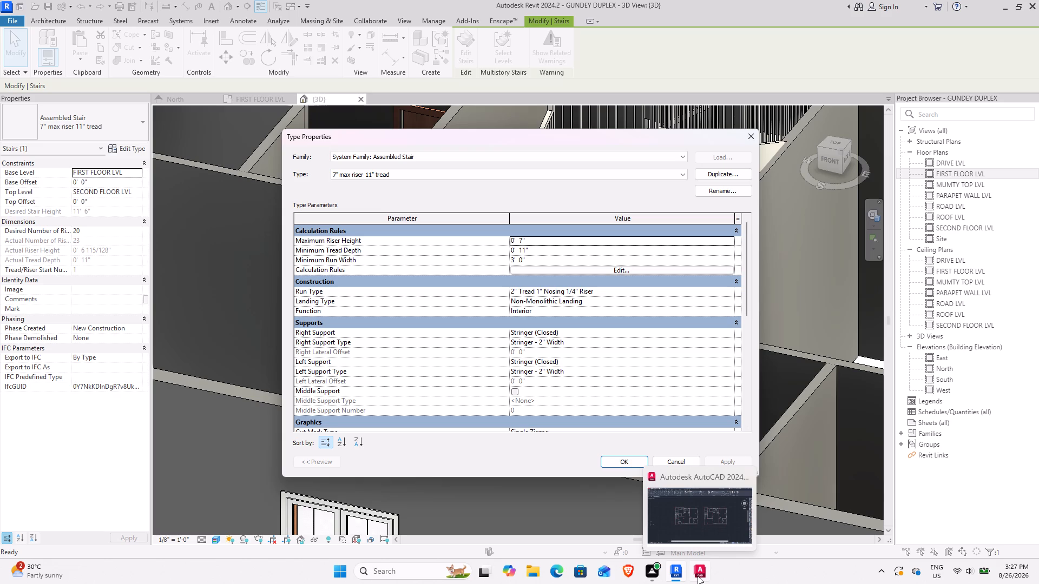
left_click(704, 526)
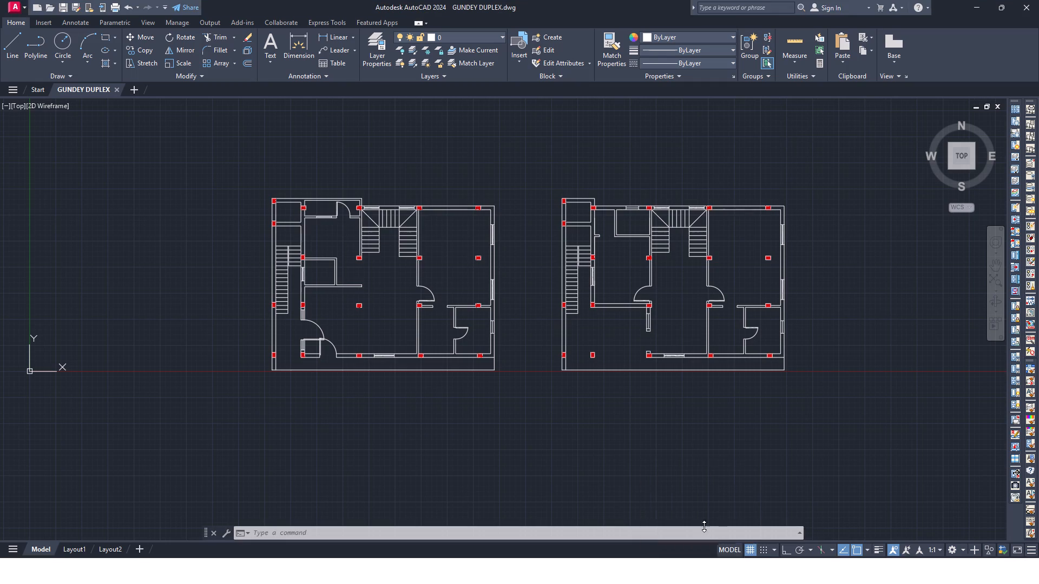
scroll(397, 219, "up", 5)
scroll(343, 290, "down", 1)
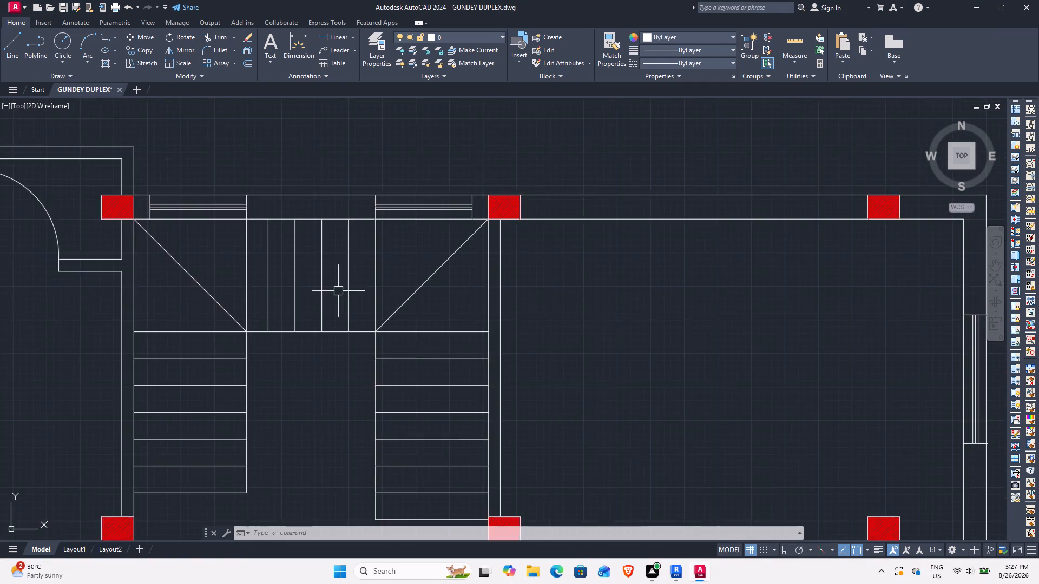
middle_click_drag(344, 289, 483, 261)
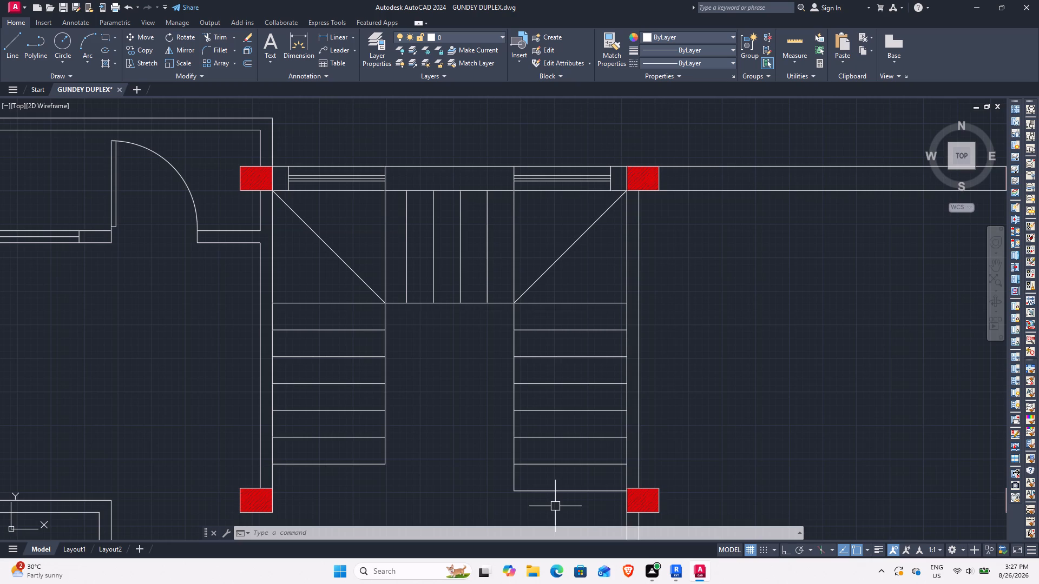
left_click(678, 573)
Duplicate the assembled stair type under the suggested name and set the copy's maximum riser height to 6".
left_click(535, 245)
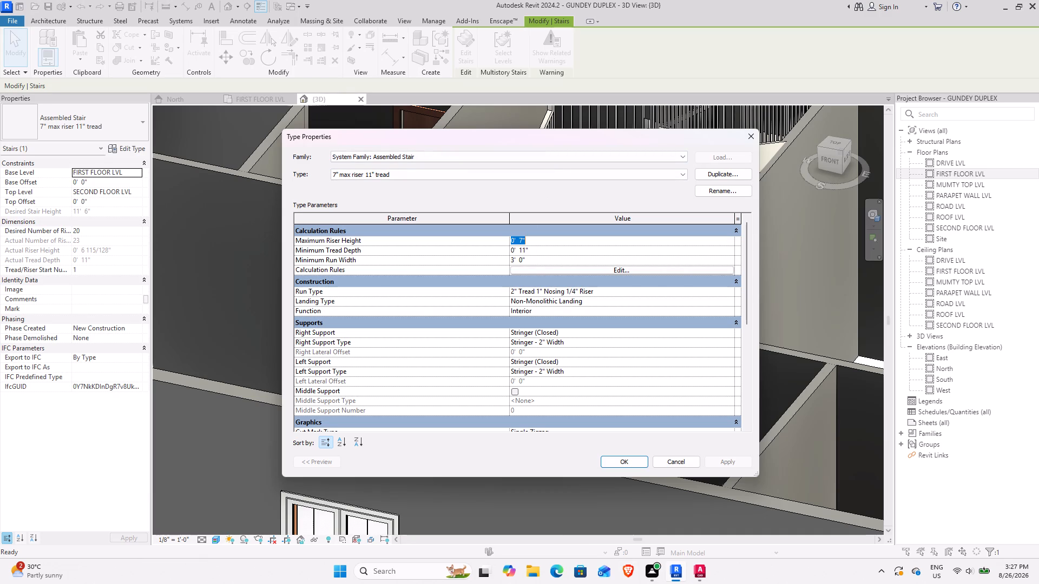
left_click(730, 174)
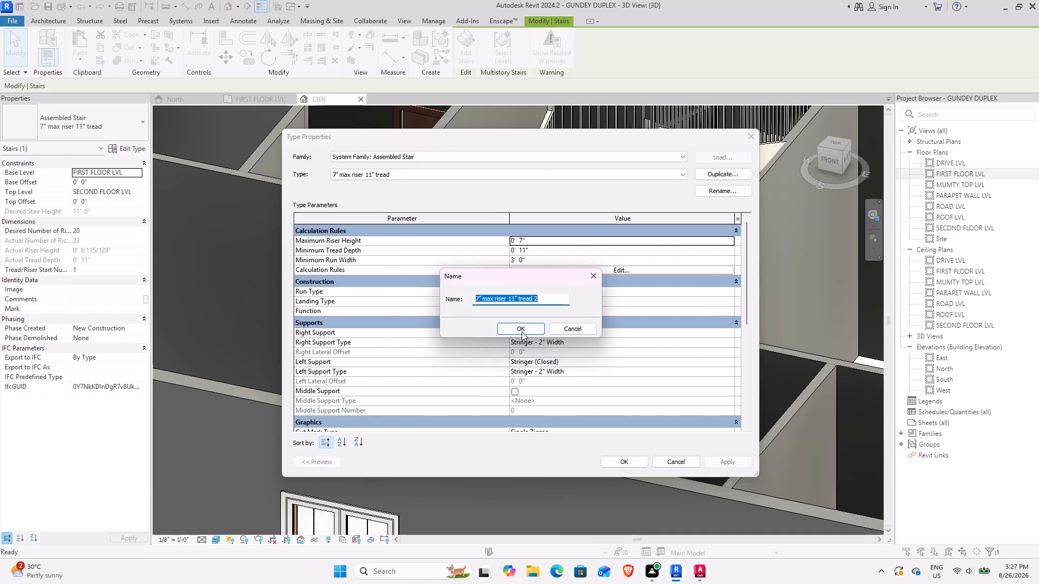
left_click(522, 331)
left_click(543, 243)
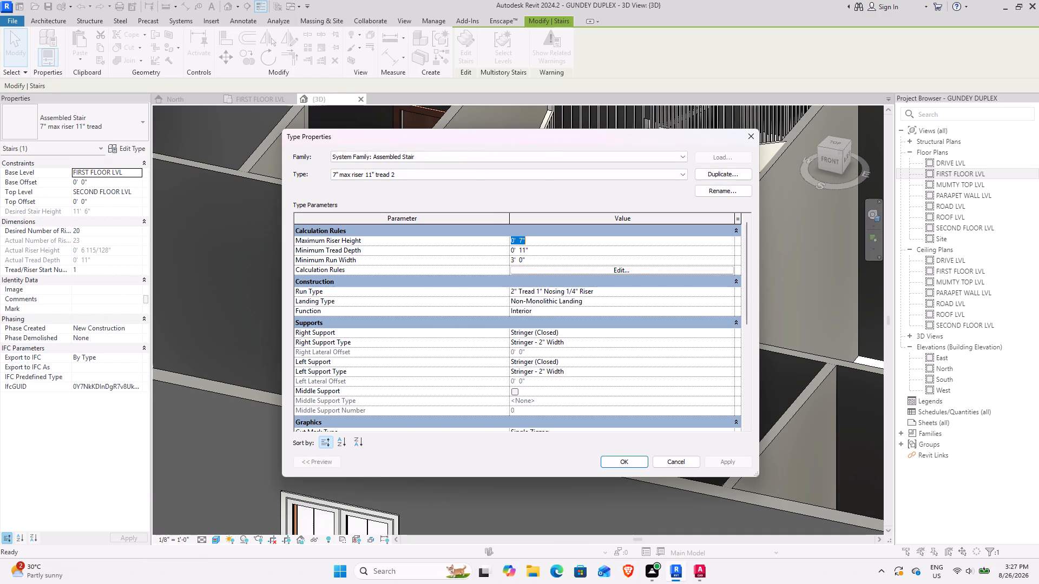
type("6\"")
key("Return")
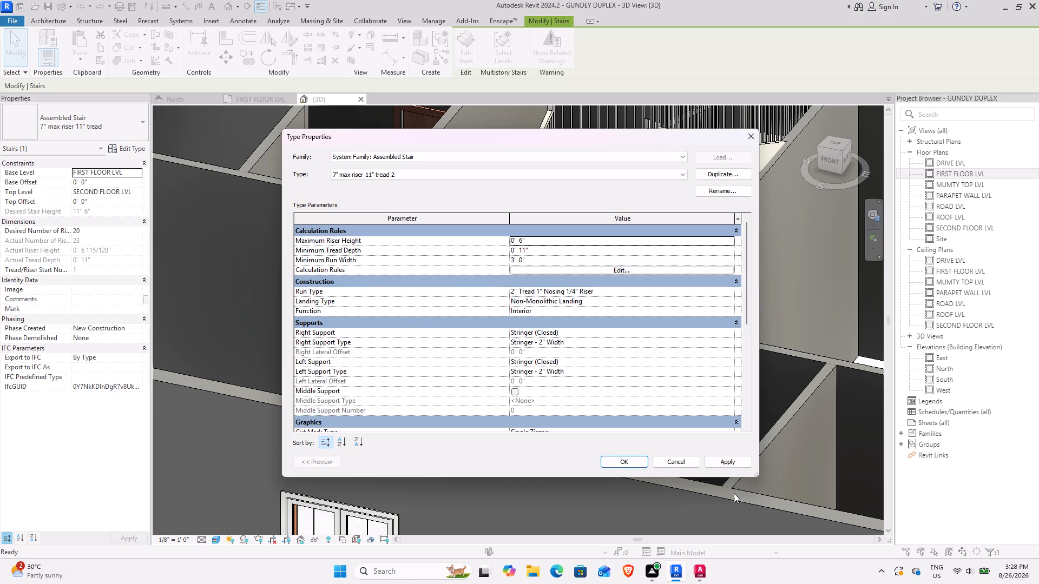
left_click(722, 461)
left_click(628, 467)
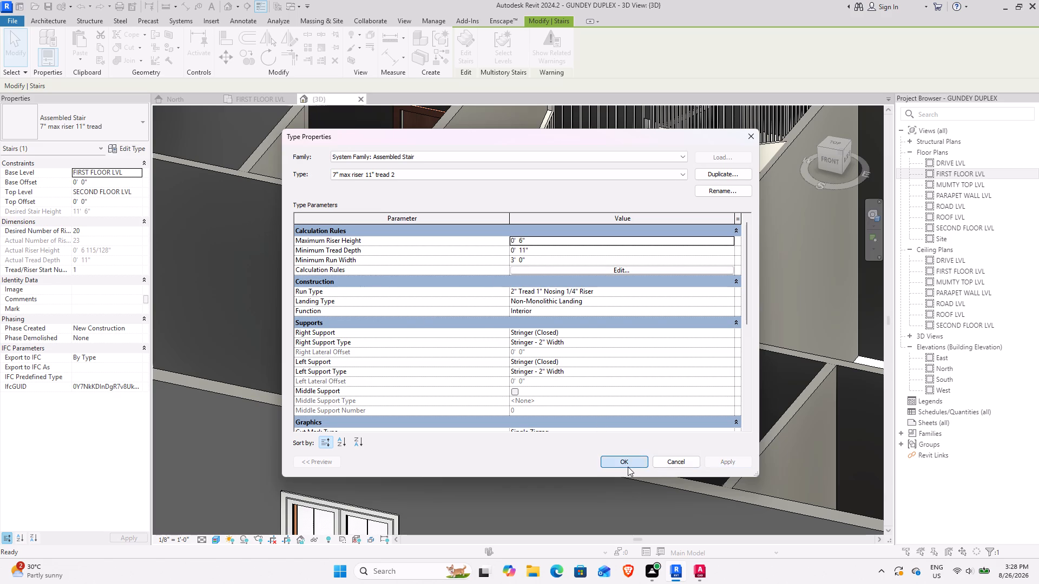
Examine the stair in the North elevation and from several sides in 3D, including its top end against the walls and its lower flight.
scroll(435, 289, "down", 4)
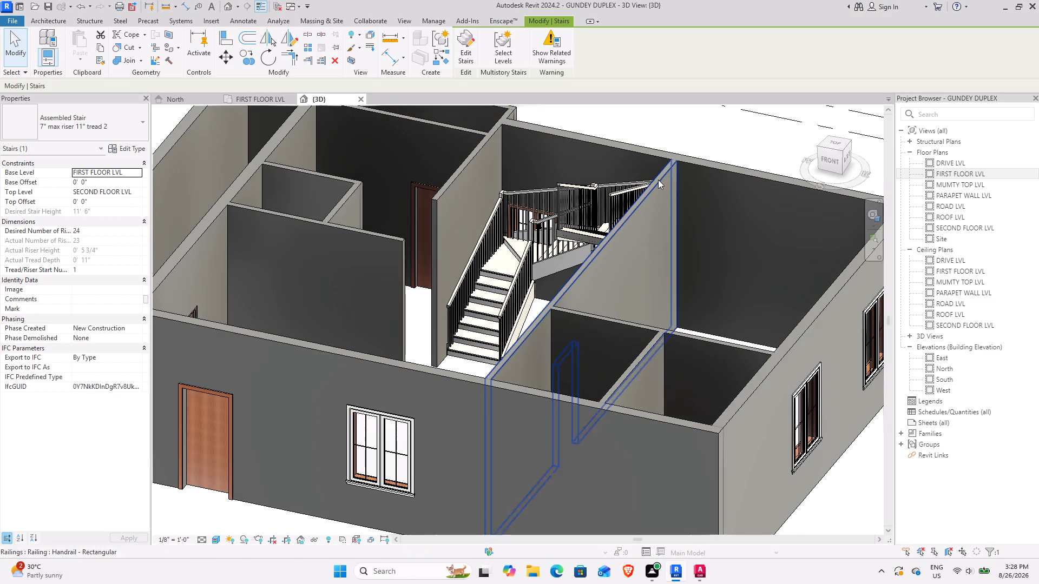
left_click(189, 104)
scroll(266, 203, "up", 2)
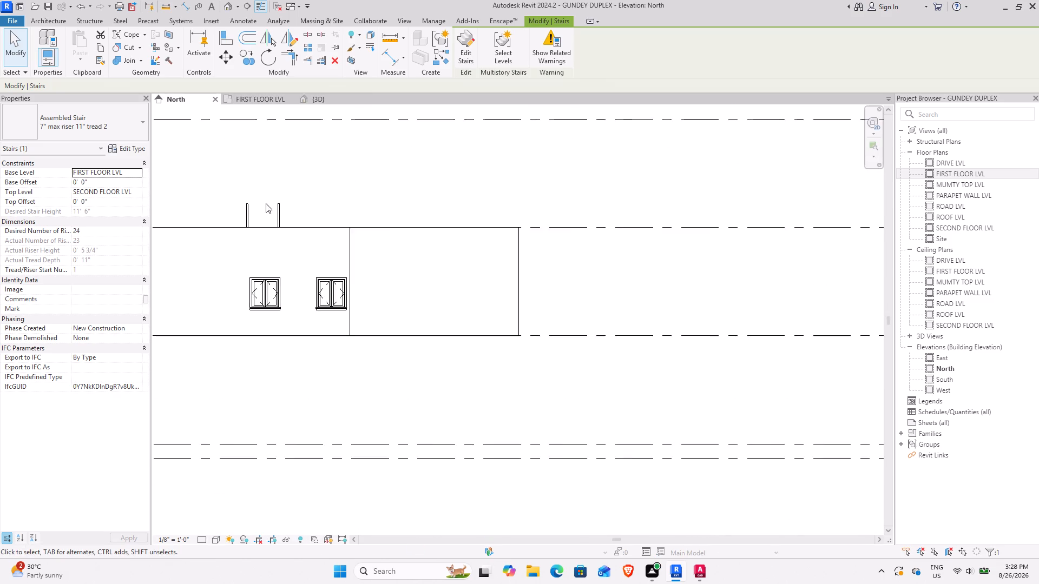
scroll(266, 203, "up", 3)
left_click(315, 104)
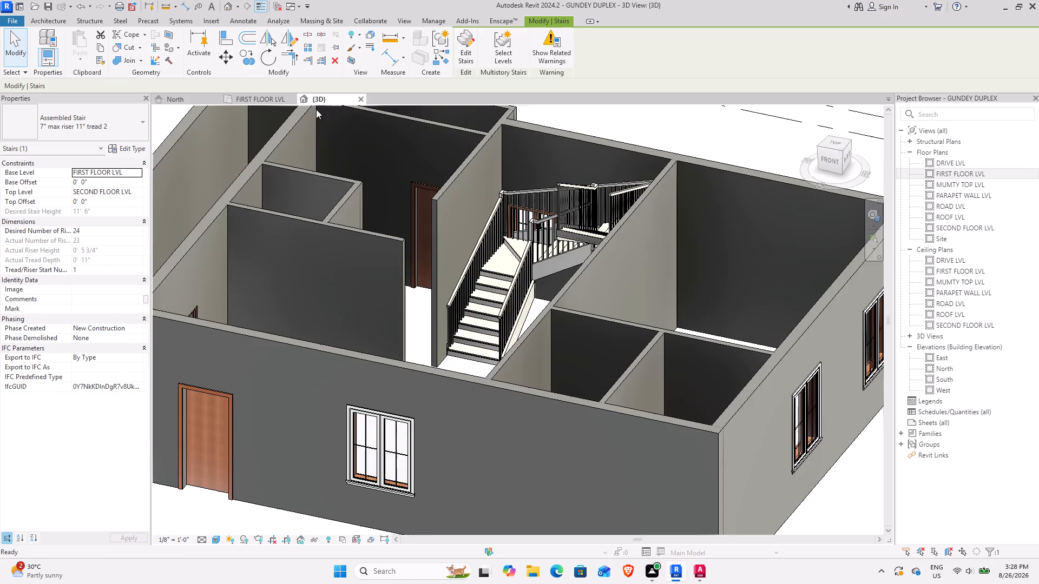
scroll(374, 307, "down", 2)
middle_click_drag(348, 313, 540, 247)
middle_click_drag(496, 242, 534, 220)
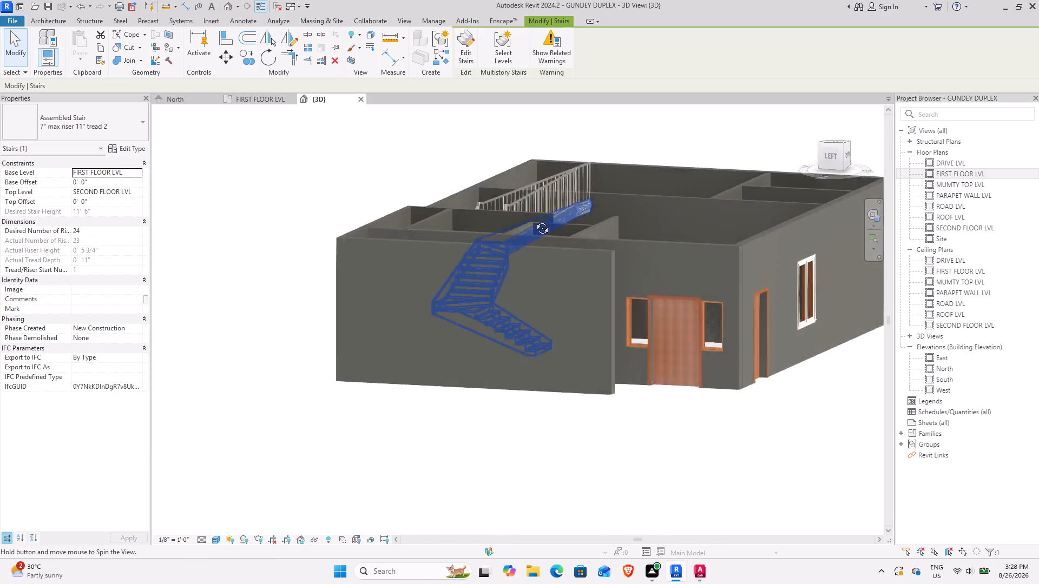
middle_click_drag(534, 220, 696, 223)
scroll(534, 178, "up", 6)
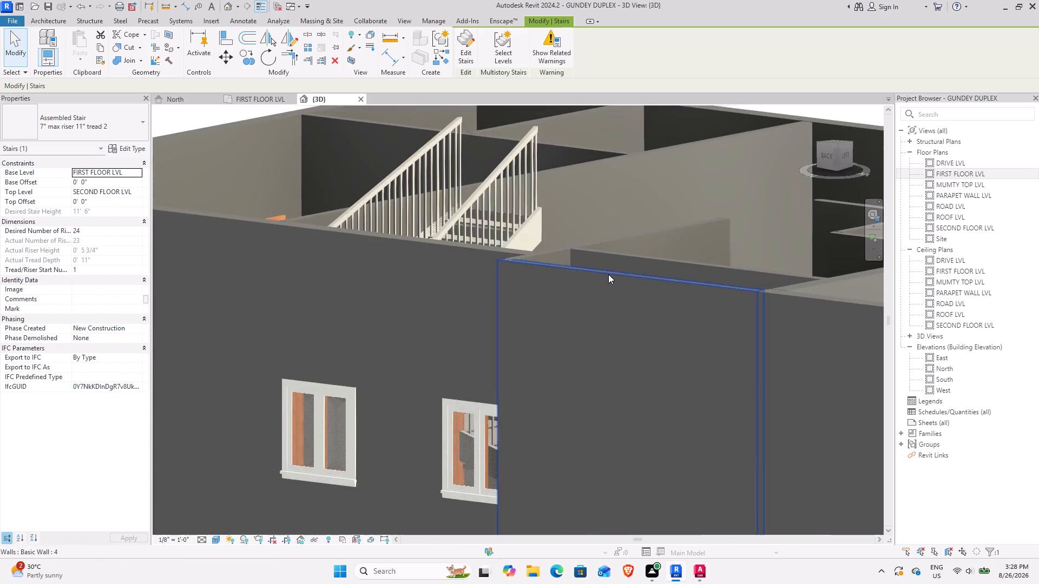
middle_click_drag(608, 273, 459, 258)
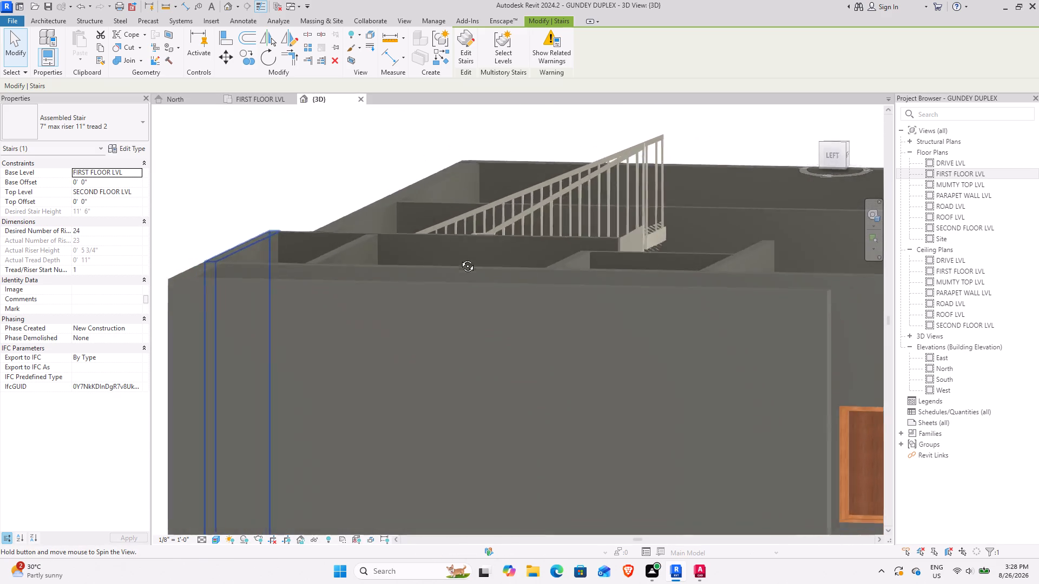
middle_click_drag(459, 258, 476, 368)
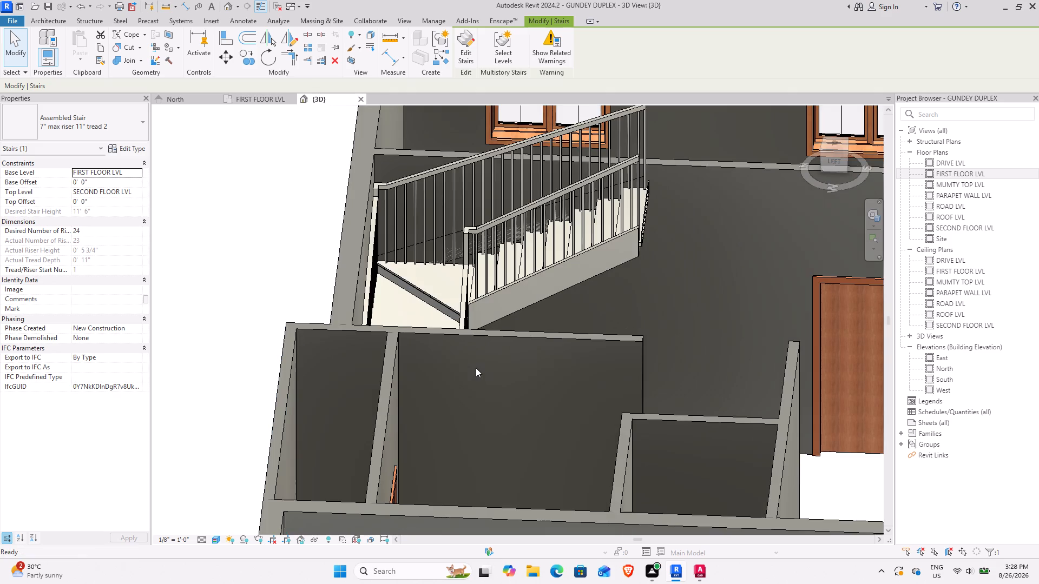
middle_click_drag(504, 363, 489, 323)
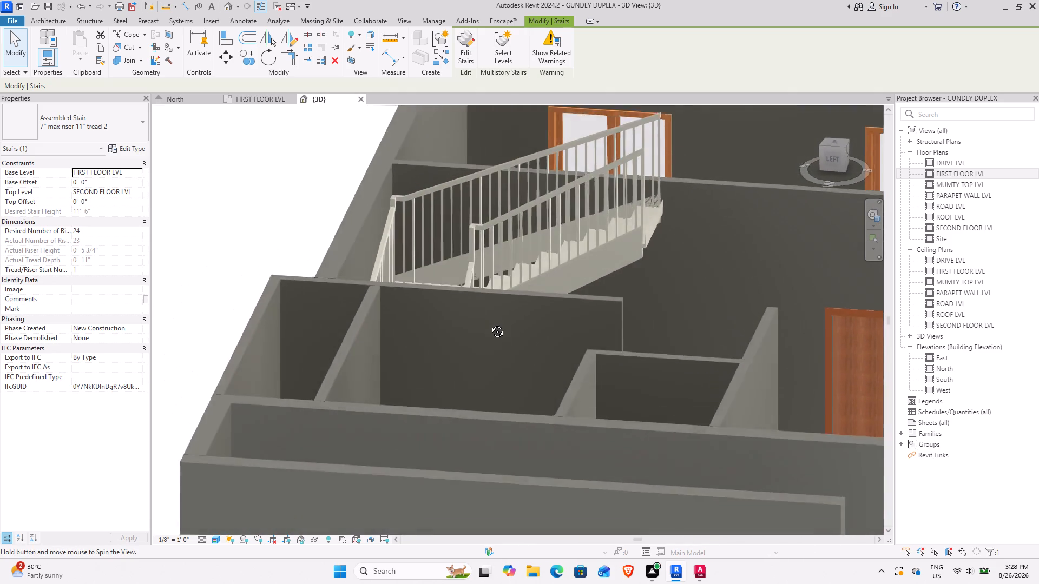
middle_click_drag(489, 323, 536, 244)
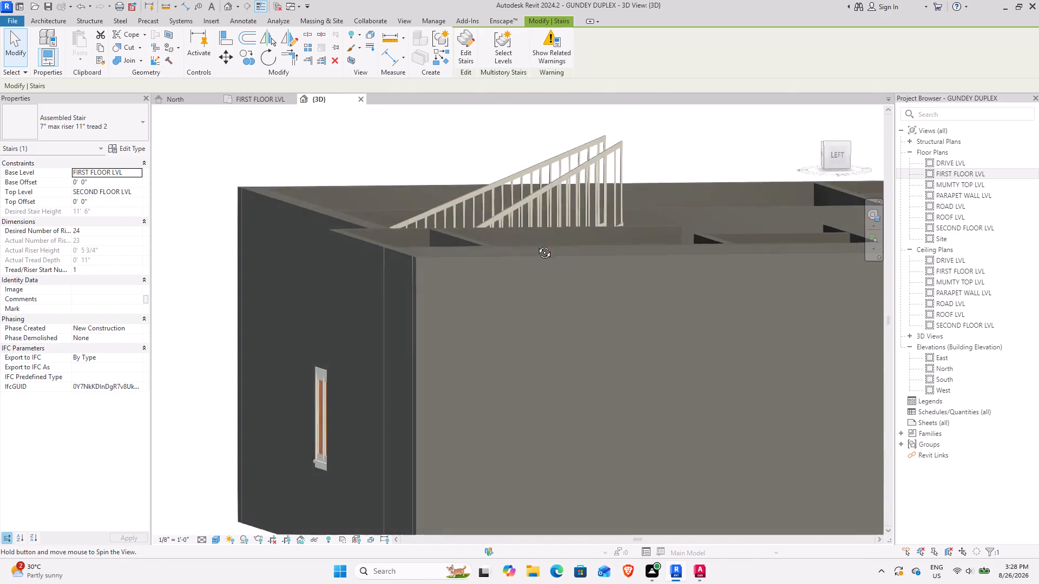
middle_click_drag(536, 244, 418, 408)
middle_click_drag(543, 422, 504, 393)
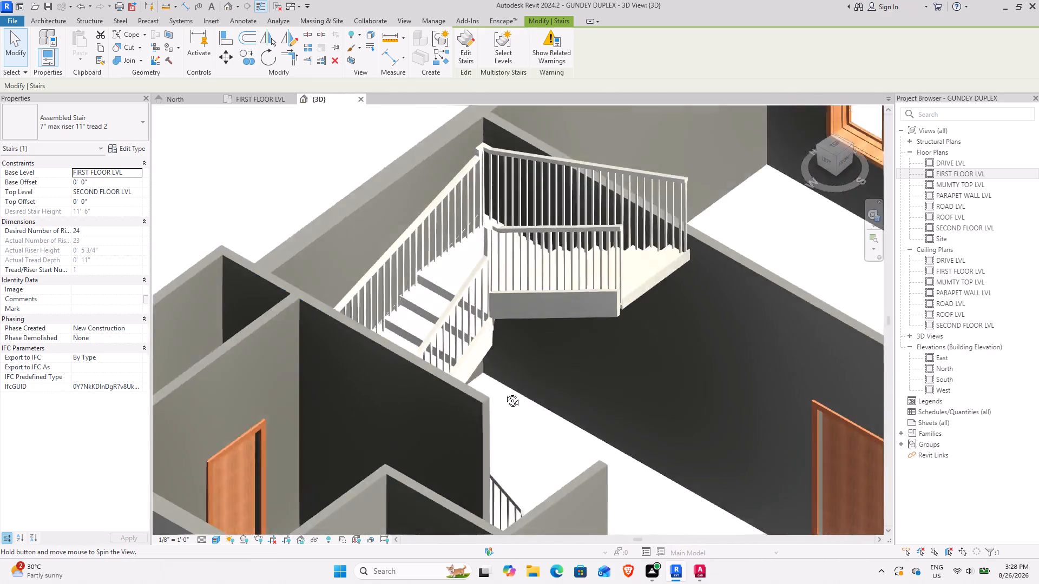
middle_click_drag(504, 393, 383, 386)
middle_click_drag(419, 424, 448, 221)
middle_click_drag(456, 315, 459, 271)
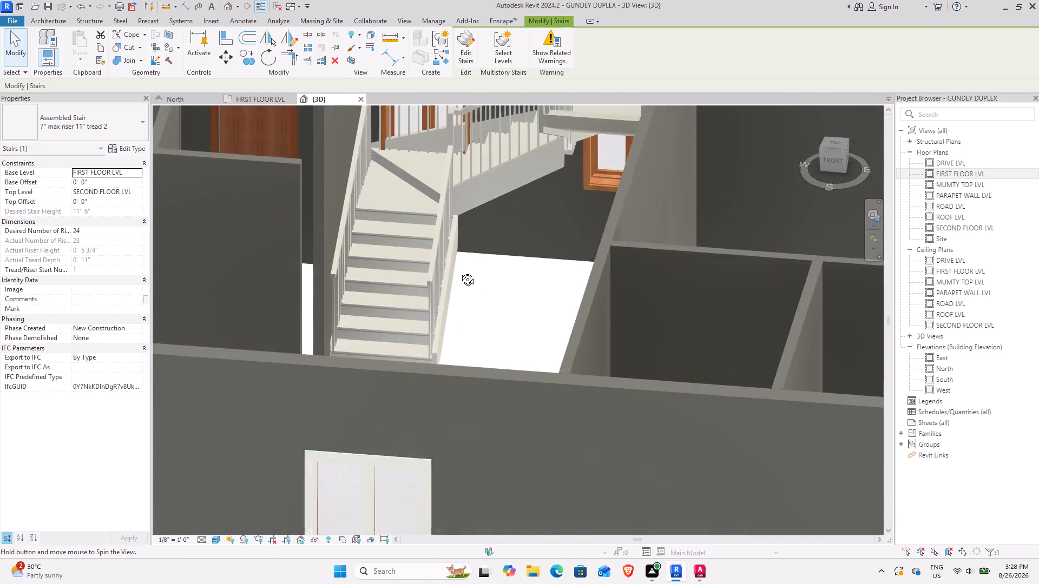
middle_click_drag(459, 271, 445, 336)
middle_click_drag(424, 327, 432, 331, "shift")
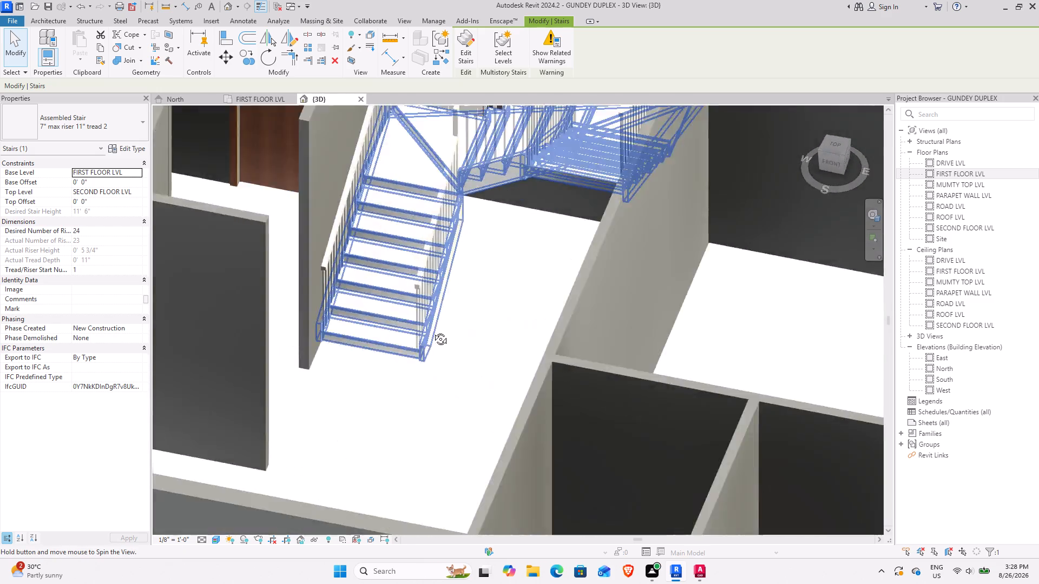
middle_click_drag(432, 331, 487, 323, "shift")
scroll(486, 318, "down", 4)
middle_click_drag(497, 326, 430, 351, "shift")
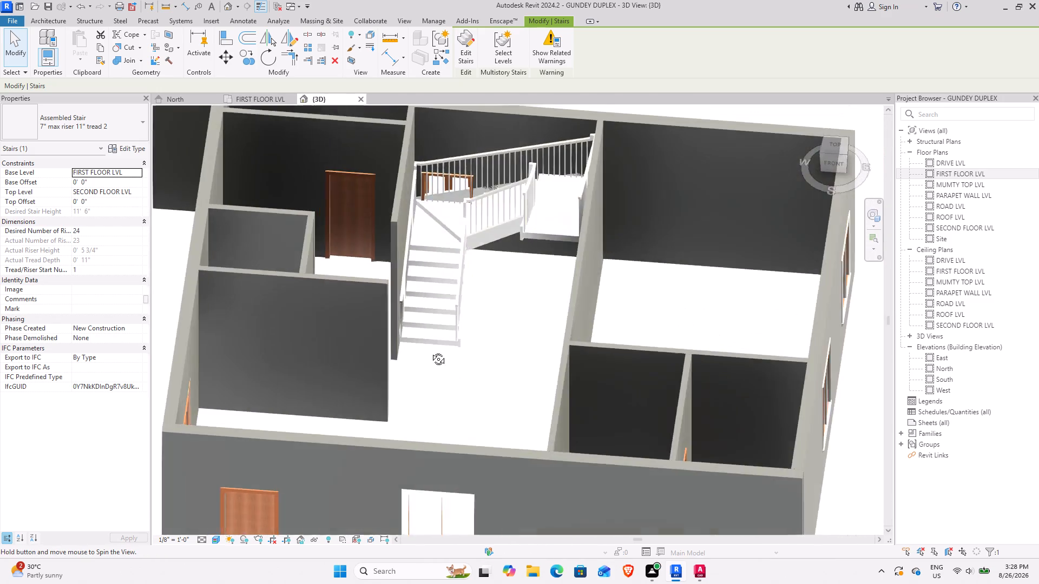
middle_click_drag(430, 351, 424, 354, "shift")
Delete the stair's outer railing running along the walls.
left_click(399, 249)
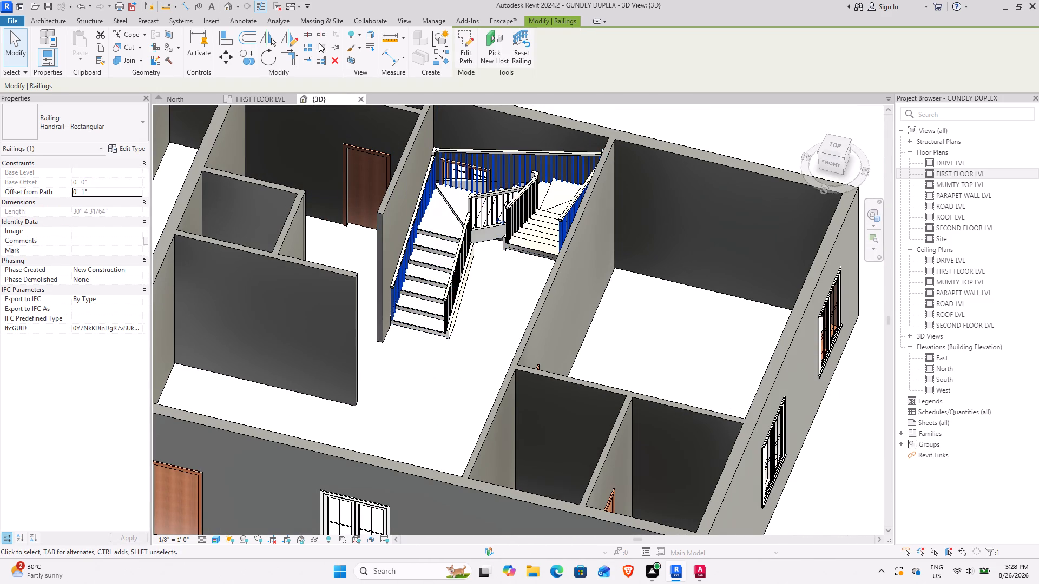
left_click(340, 58)
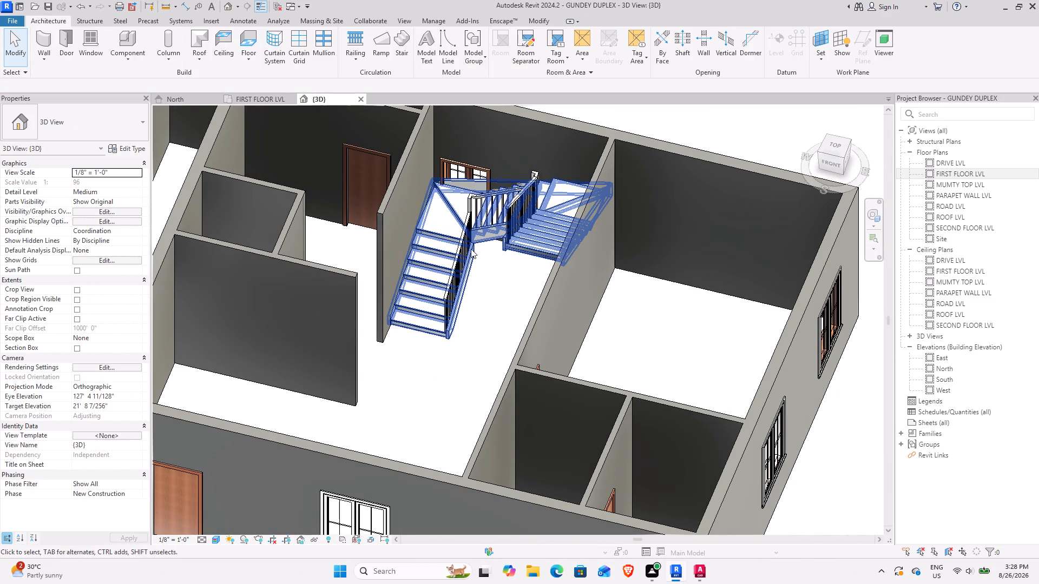
Set both the right and left supports to None in the U-shaped stair's type properties.
scroll(475, 153, "up", 6)
middle_click_drag(461, 302, 545, 175, "shift")
middle_click_drag(573, 215, 552, 348)
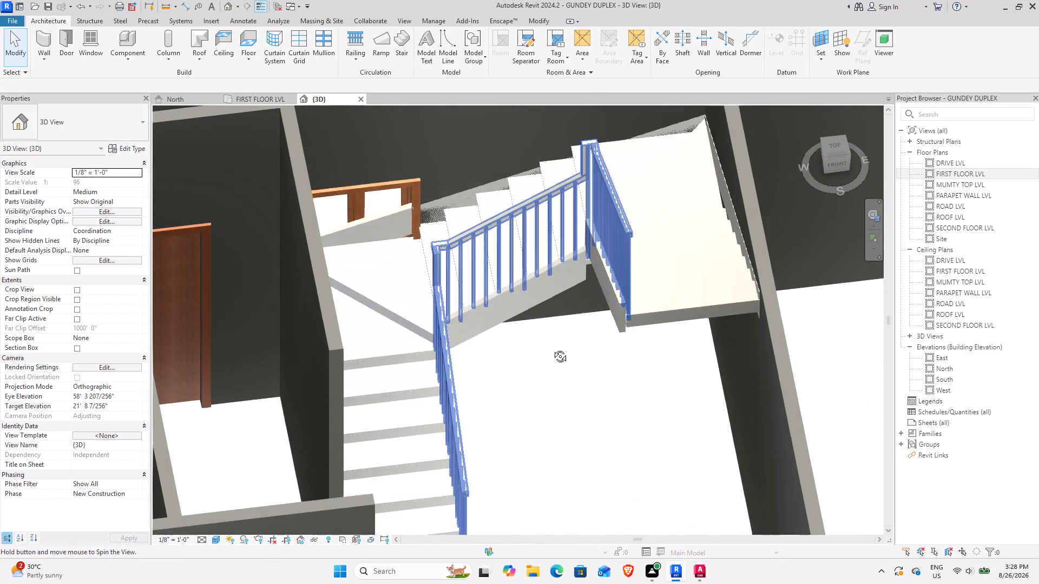
middle_click_drag(552, 348, 552, 350)
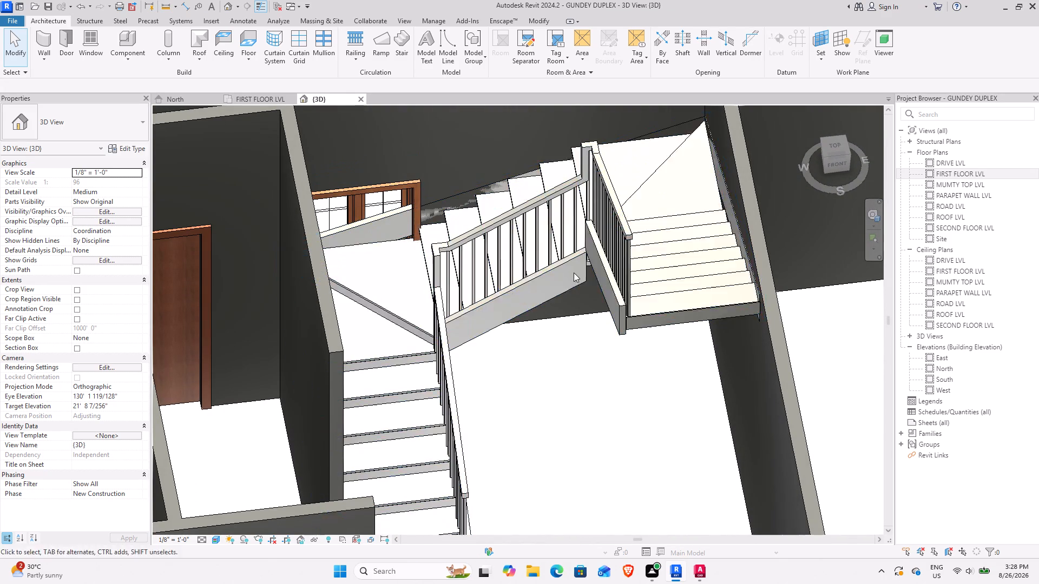
left_click(652, 314)
left_click(679, 323)
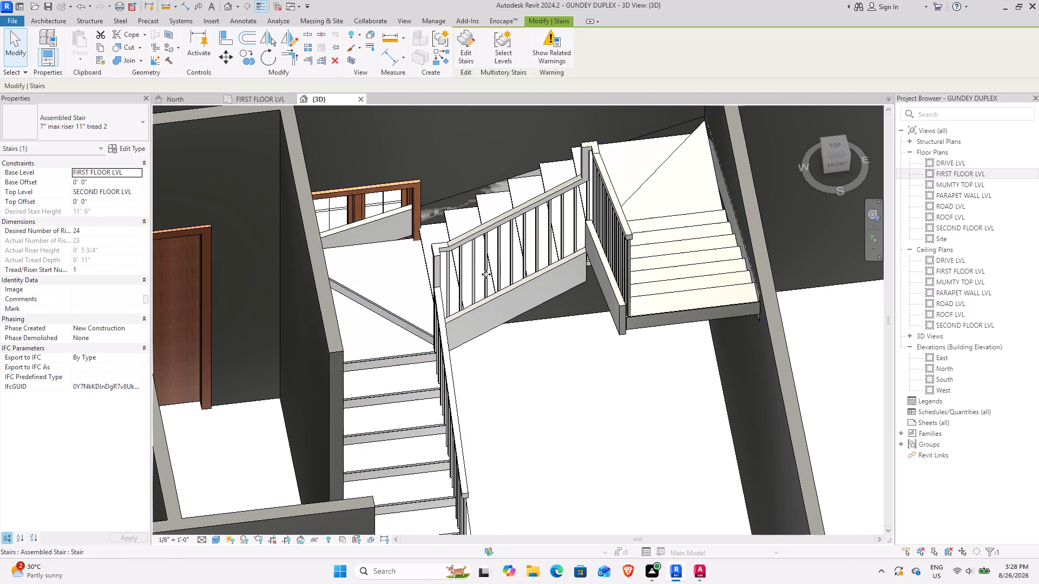
left_click(125, 151)
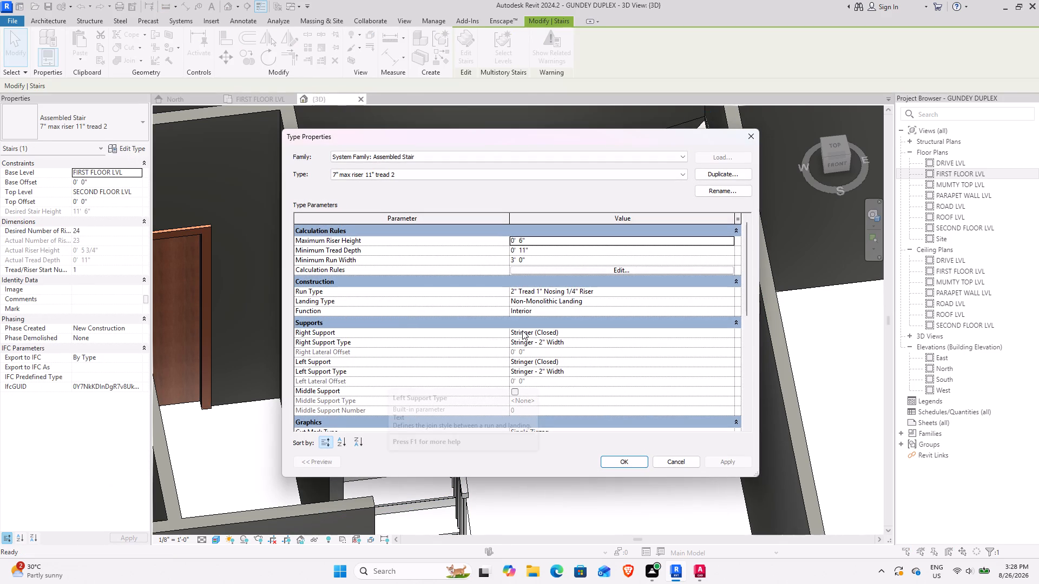
left_click(732, 331)
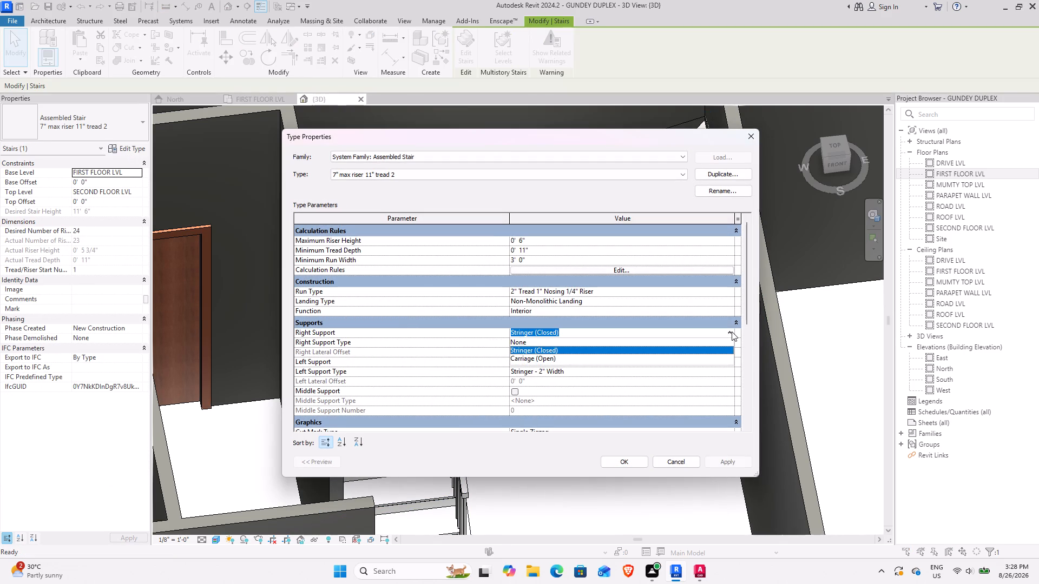
left_click(533, 343)
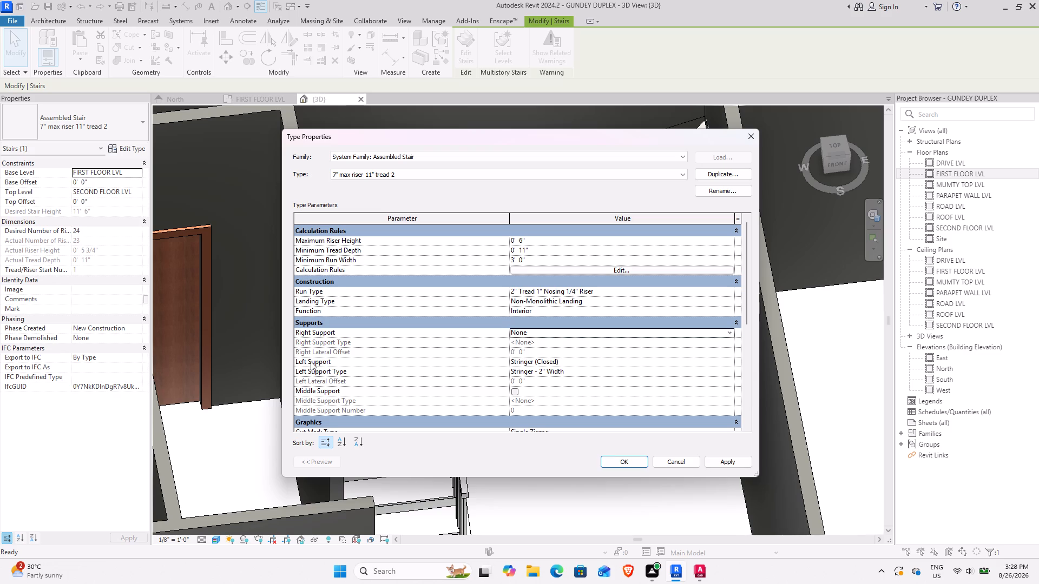
left_click(575, 360)
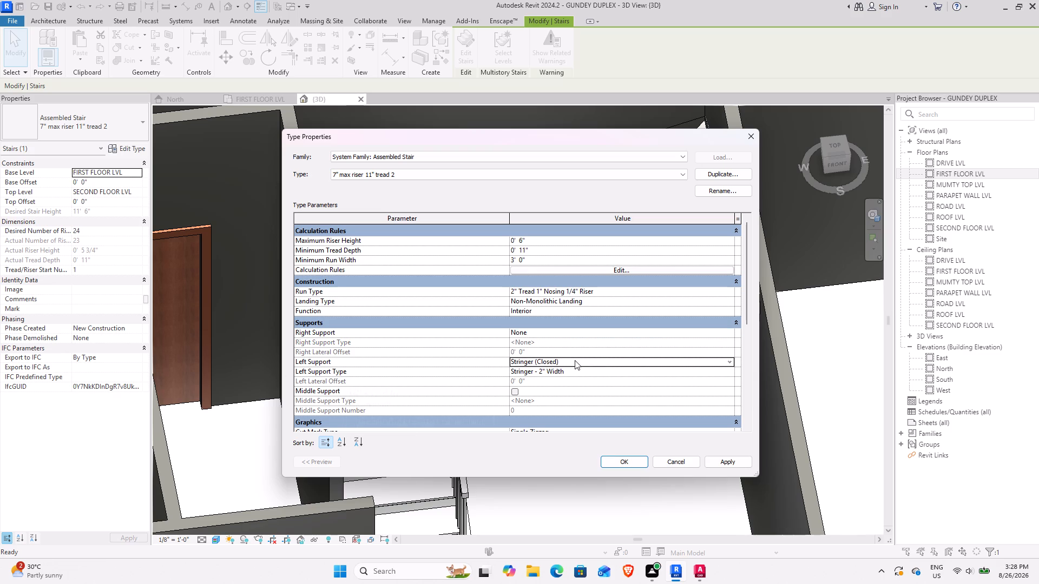
left_click(731, 364)
left_click(538, 373)
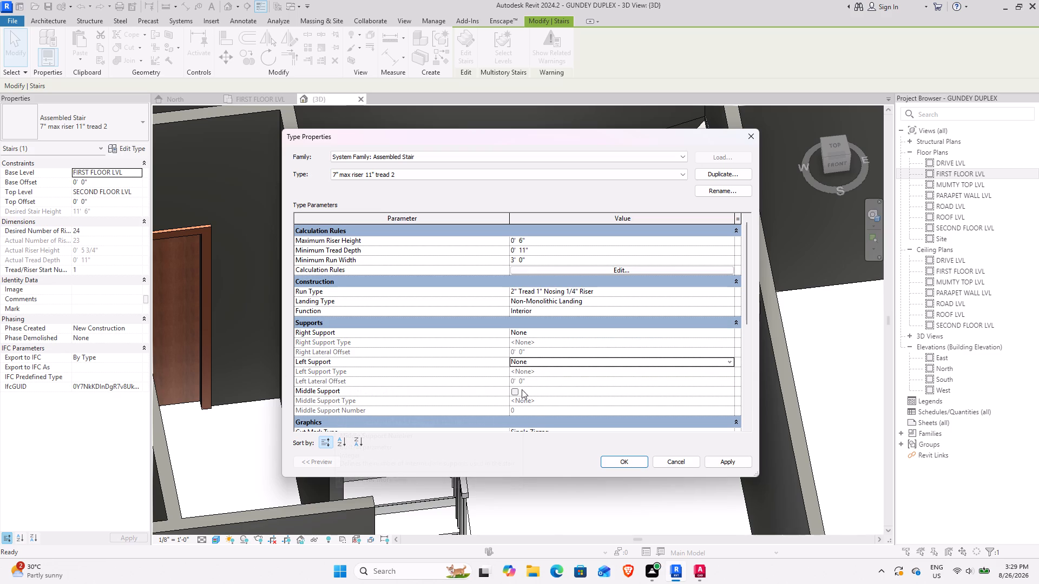
Enable middle supports for the stair type, set their number to 2, and apply the type changes.
left_click(513, 391)
scroll(577, 396, "down", 1)
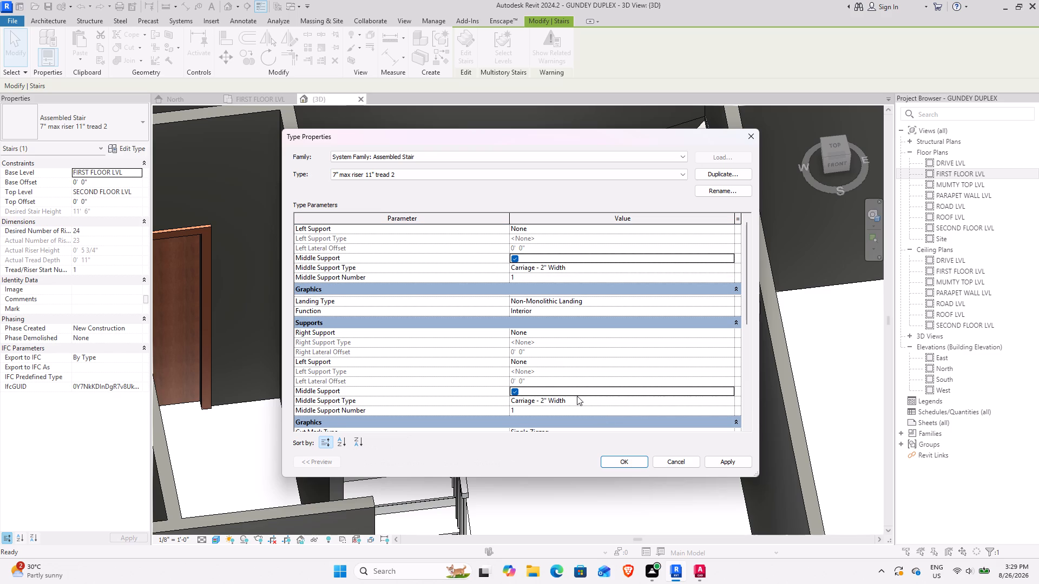
left_click(552, 270)
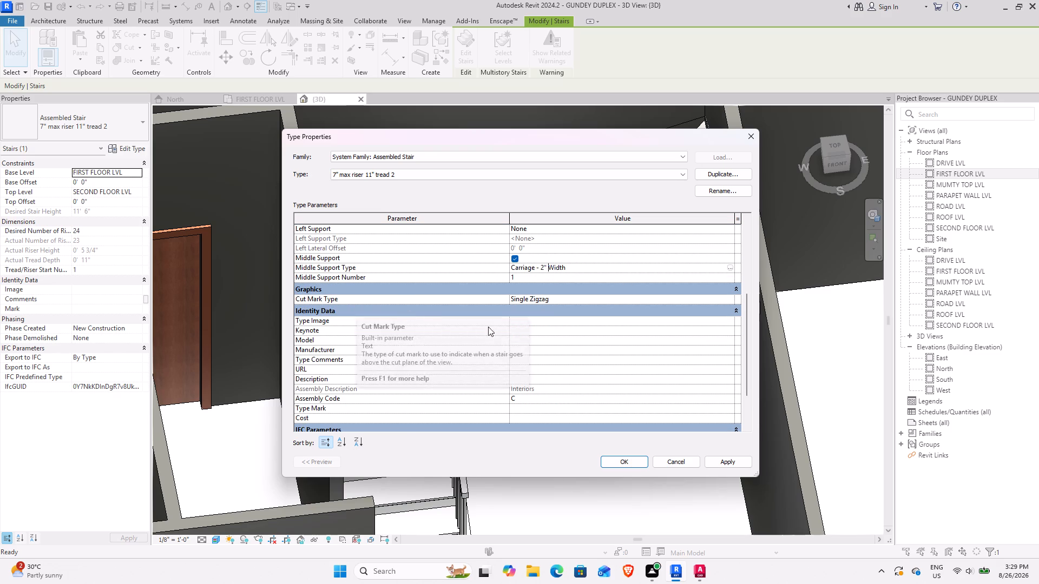
left_click(522, 280)
key("2")
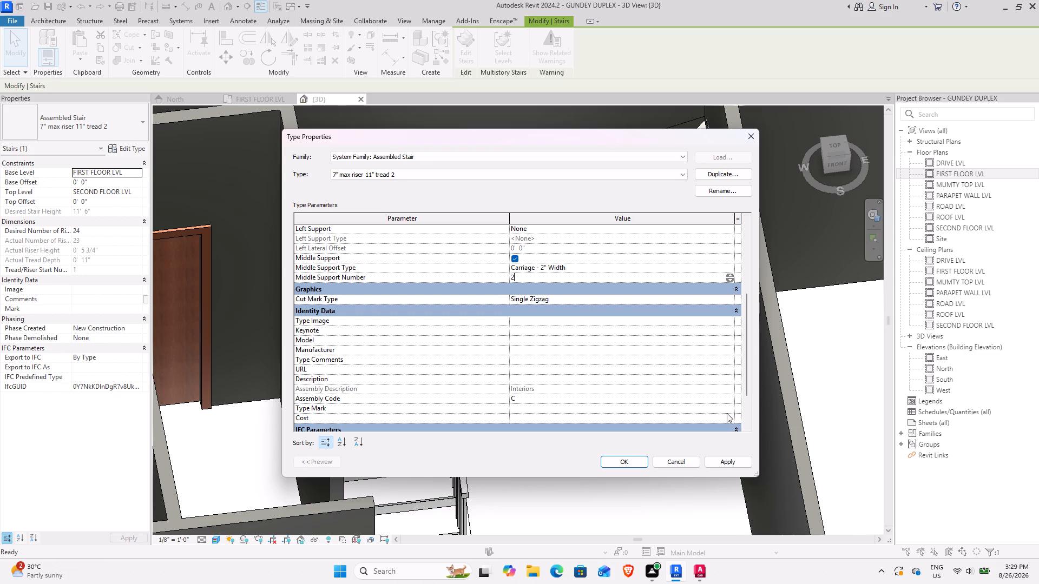
left_click(727, 462)
left_click(618, 463)
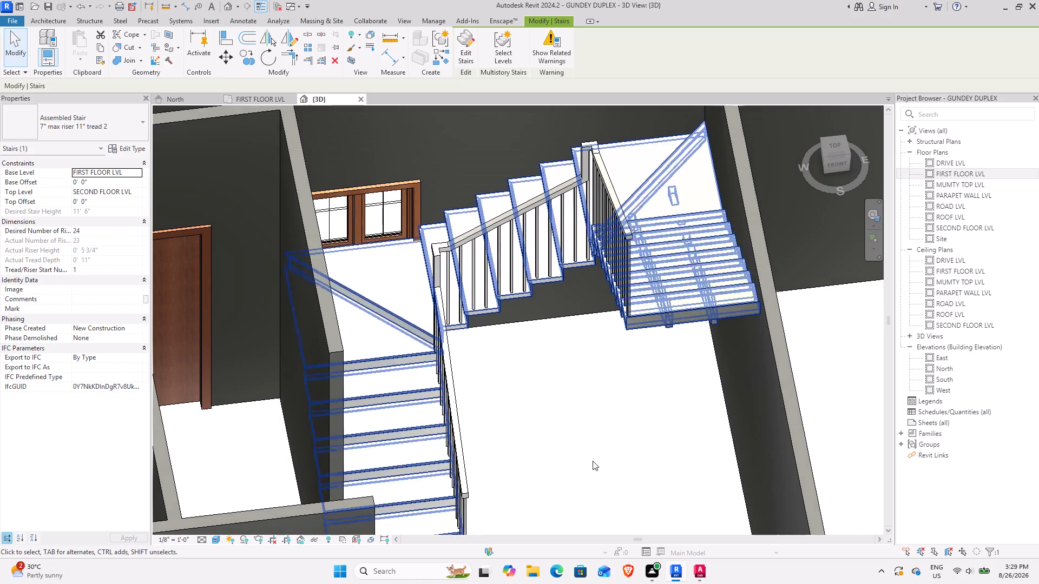
Examine the stair and its supports in 3D from the front, the side and slightly above.
scroll(550, 449, "down", 2)
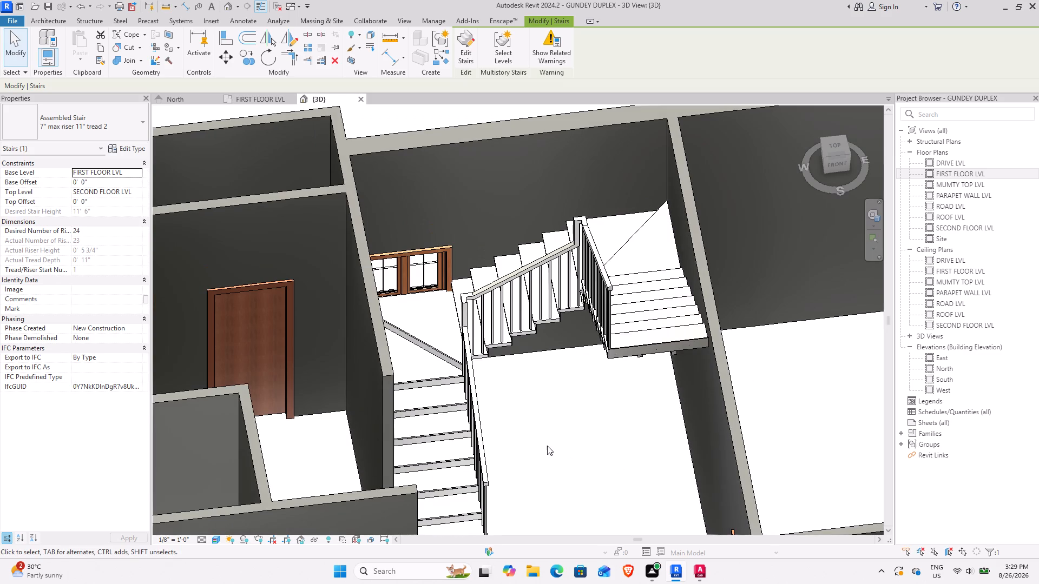
middle_click_drag(539, 446, 526, 373, "shift")
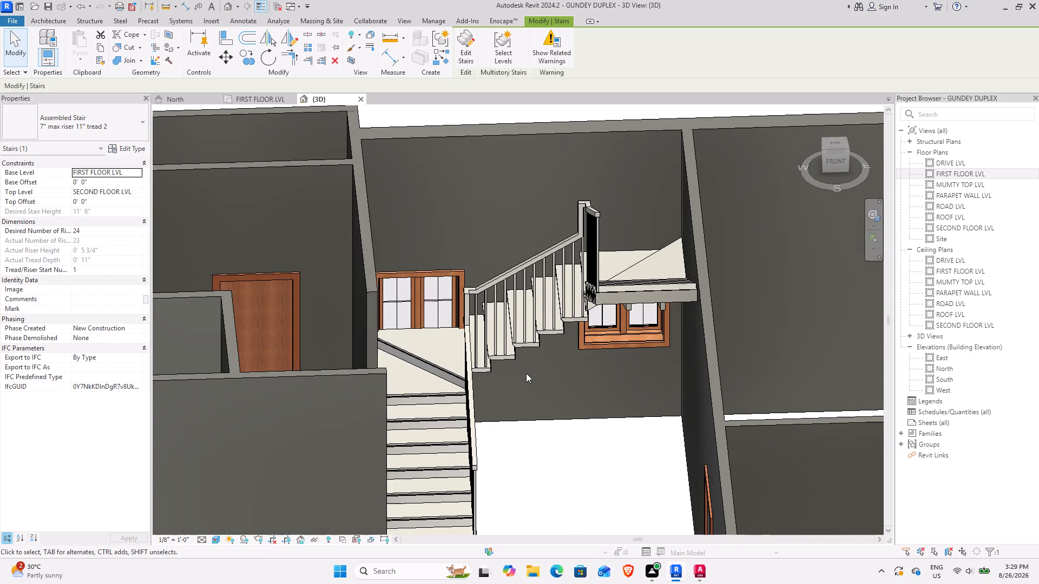
left_click_drag(843, 152, 825, 112)
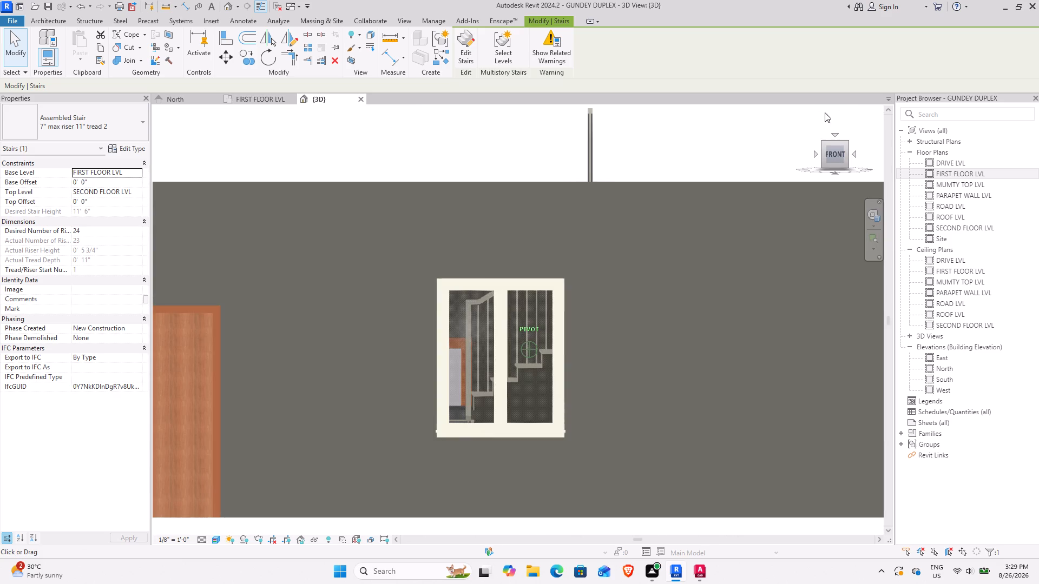
left_click_drag(825, 112, 772, 170)
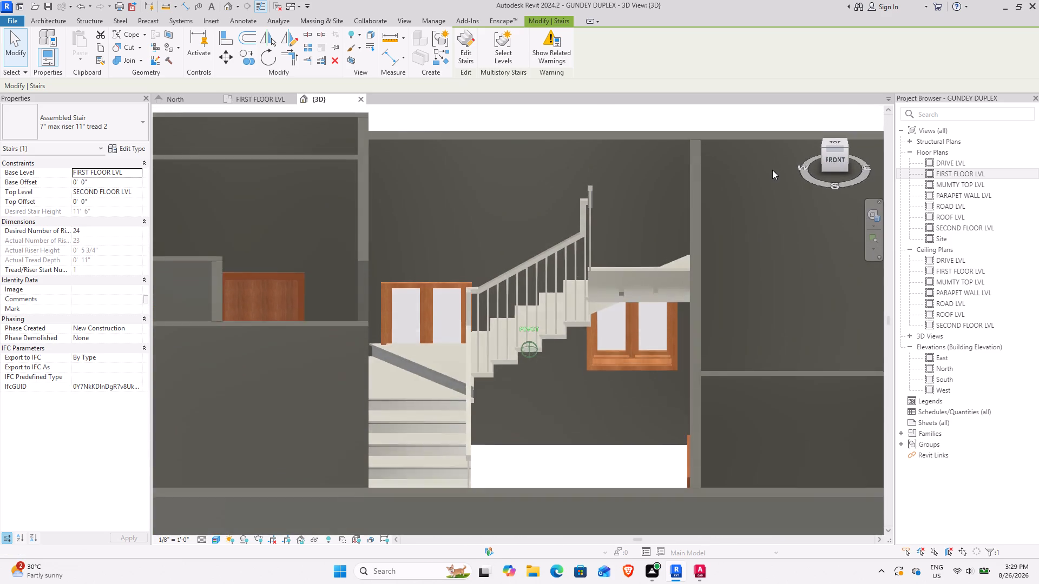
left_click_drag(772, 170, 870, 163)
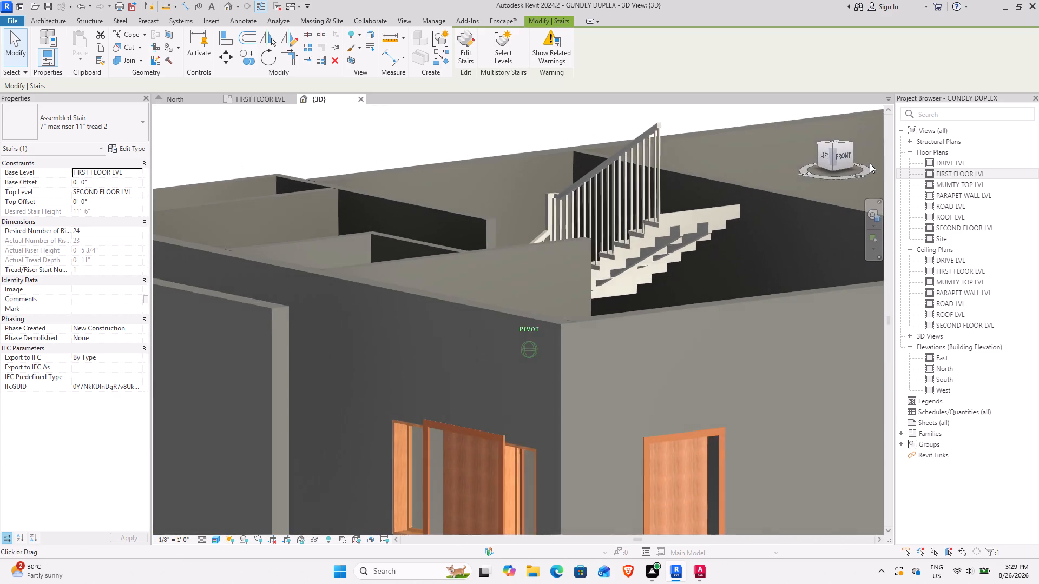
left_click_drag(870, 163, 816, 177)
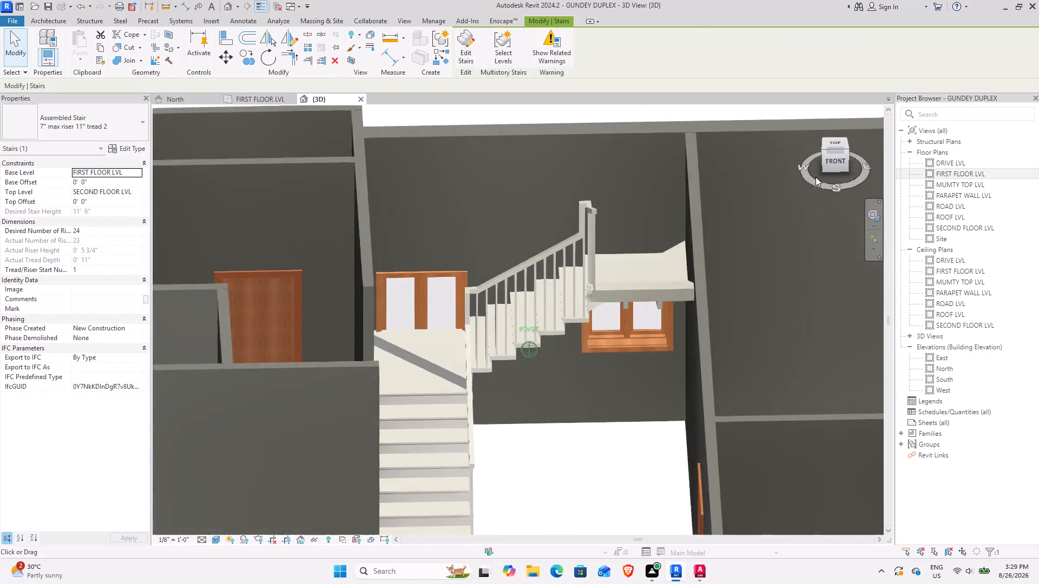
left_click_drag(816, 177, 764, 178)
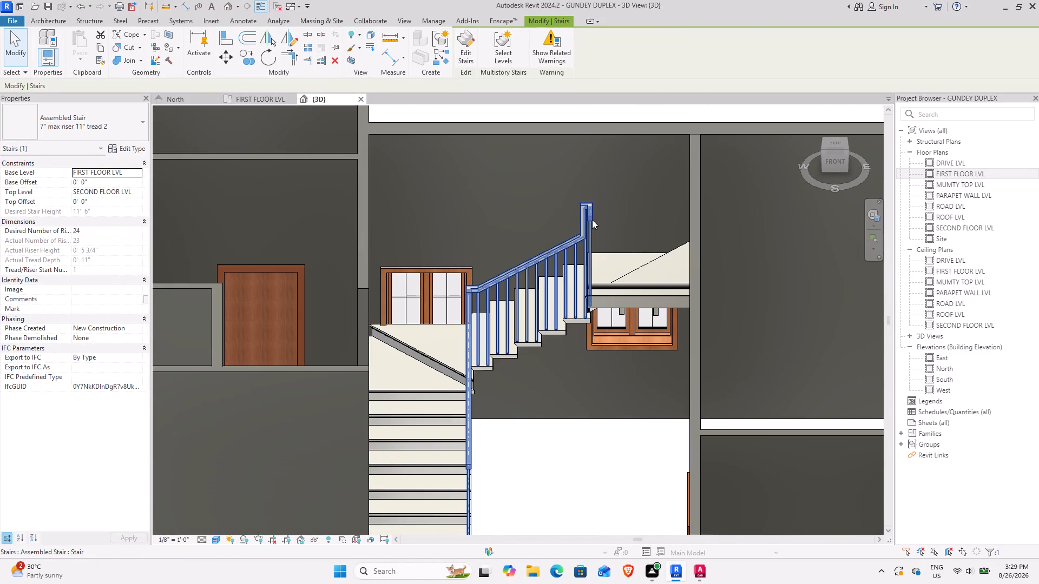
Edit the inner railing's path in top view, drawing start-end-radius arcs of about 9" and 10" across its two corners.
left_click(592, 220)
left_click(462, 39)
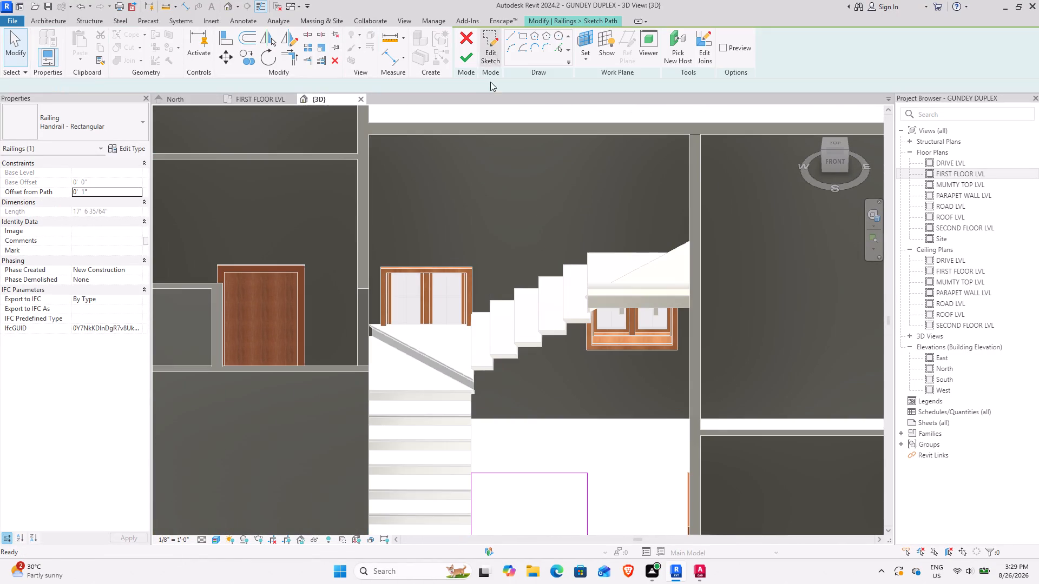
left_click(837, 147)
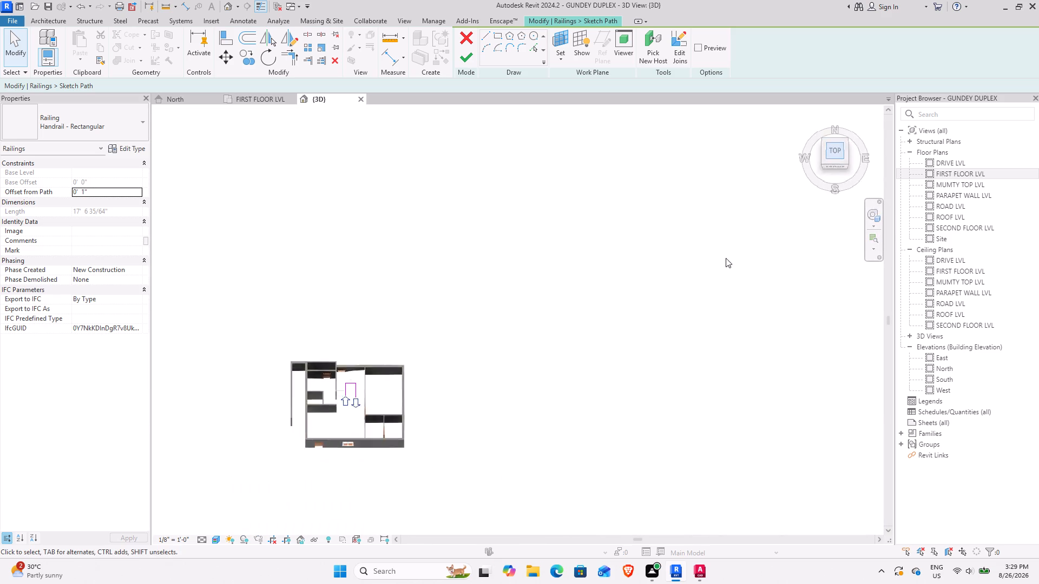
scroll(524, 292, "up", 11)
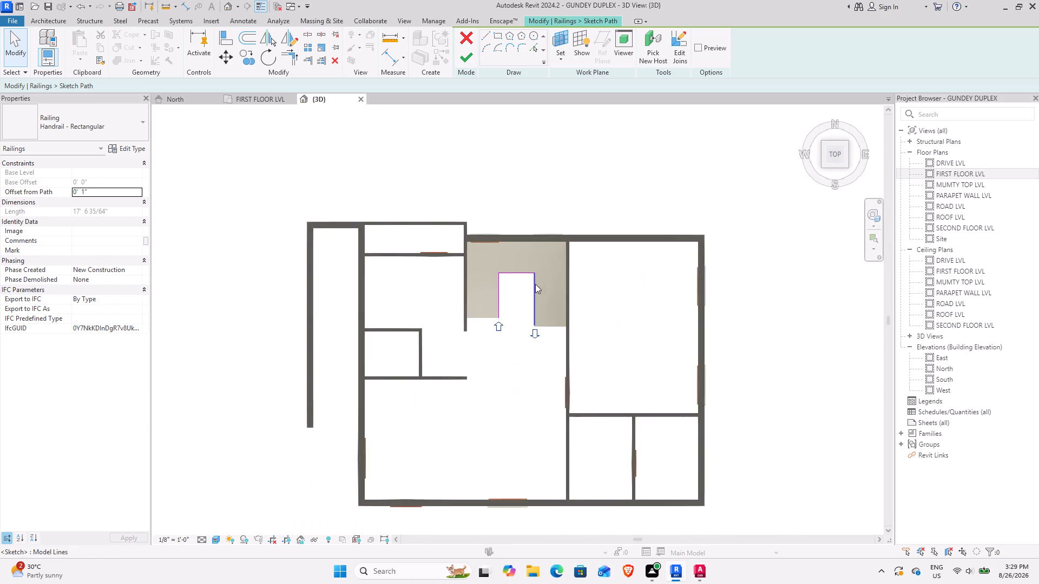
scroll(535, 284, "up", 11)
middle_click_drag(427, 278, 417, 307)
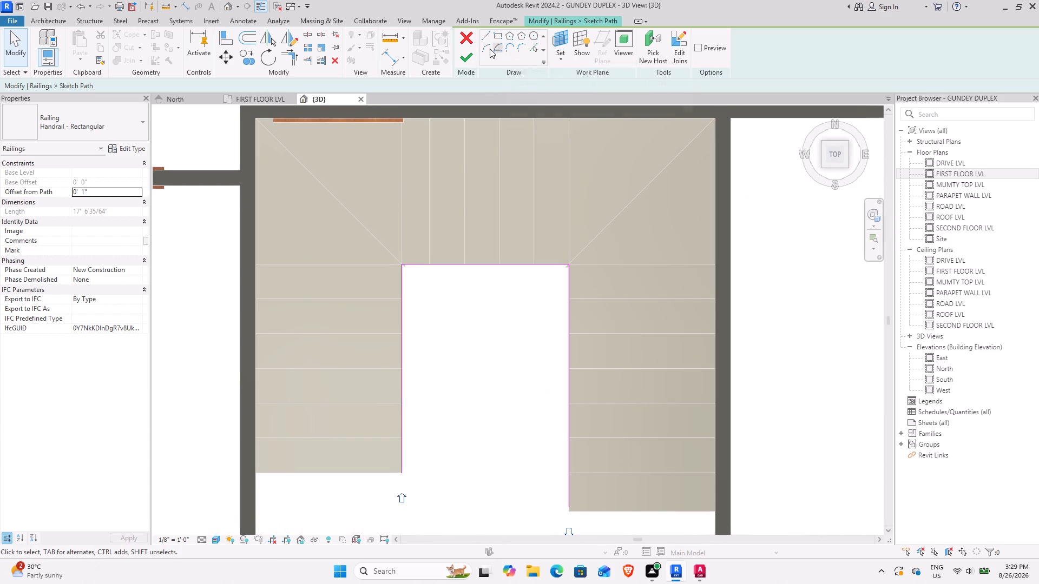
left_click(489, 49)
left_click(403, 298)
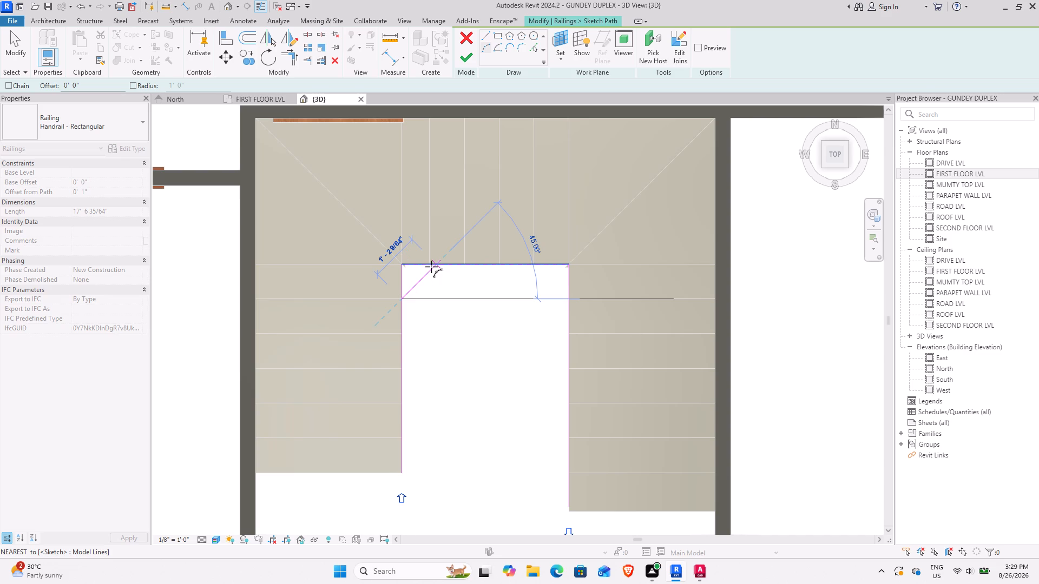
left_click(426, 265)
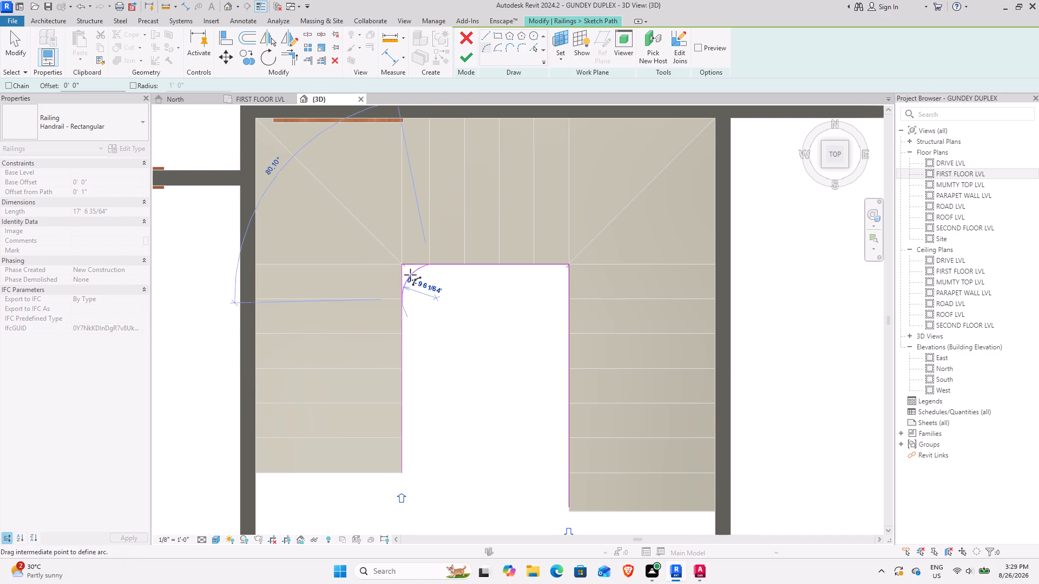
left_click(411, 273)
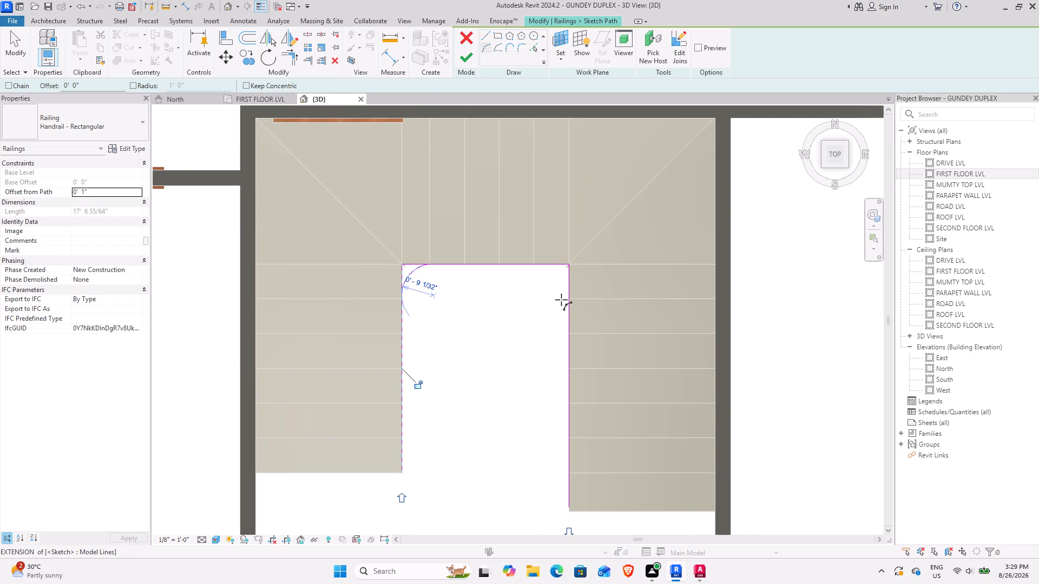
left_click(529, 264)
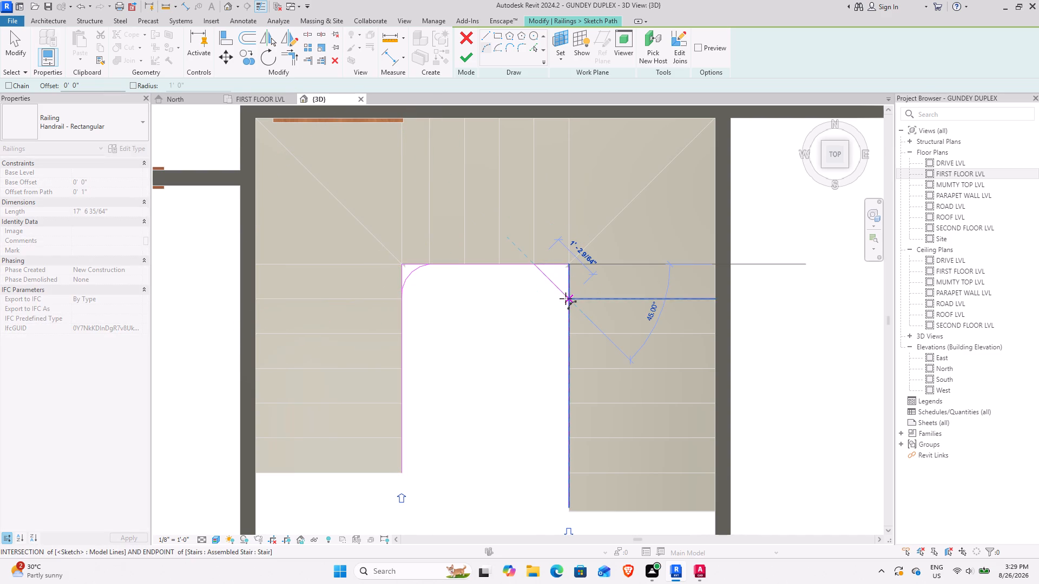
left_click(569, 301)
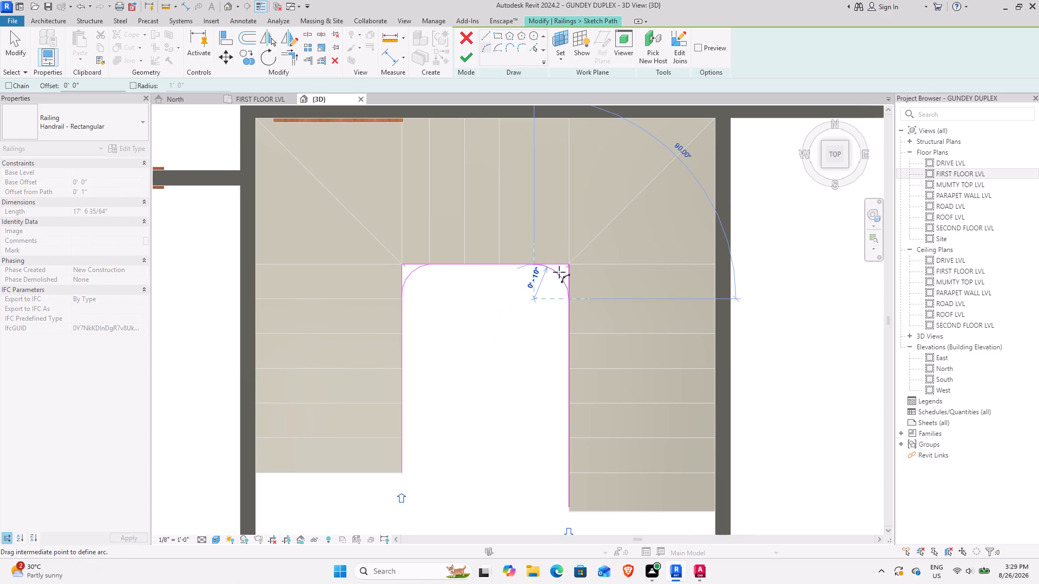
left_click(560, 273)
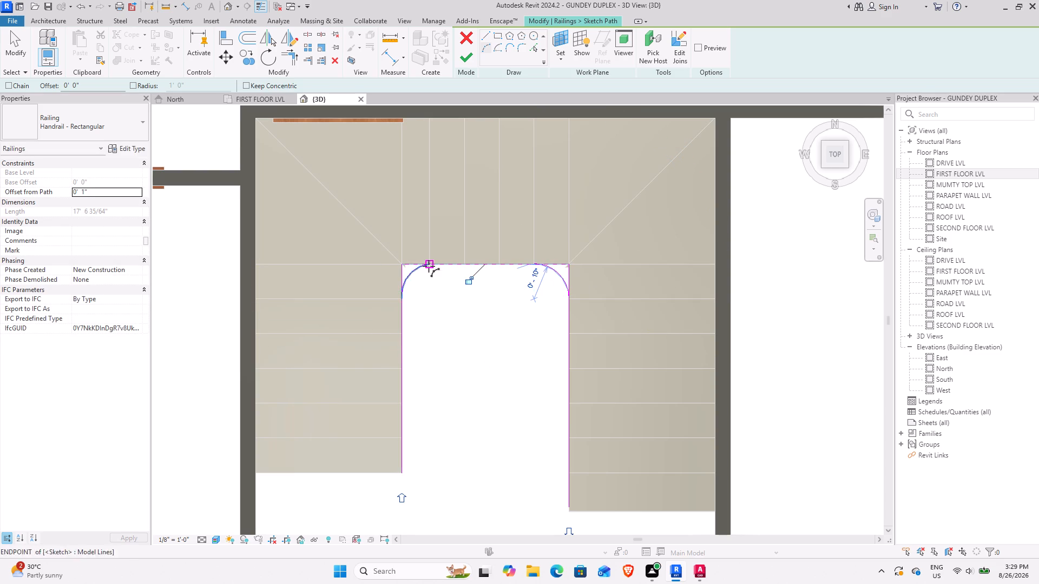
Trim the railing path's straight segments to both corner arcs, removing the square corners, and finish the path sketch.
scroll(418, 258, "up", 7)
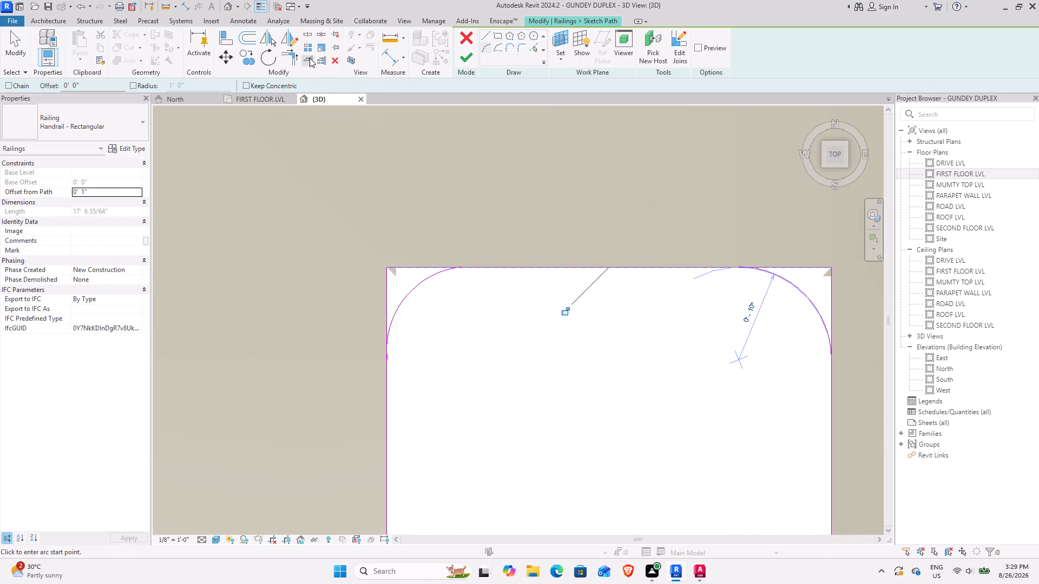
left_click(294, 58)
left_click(384, 380)
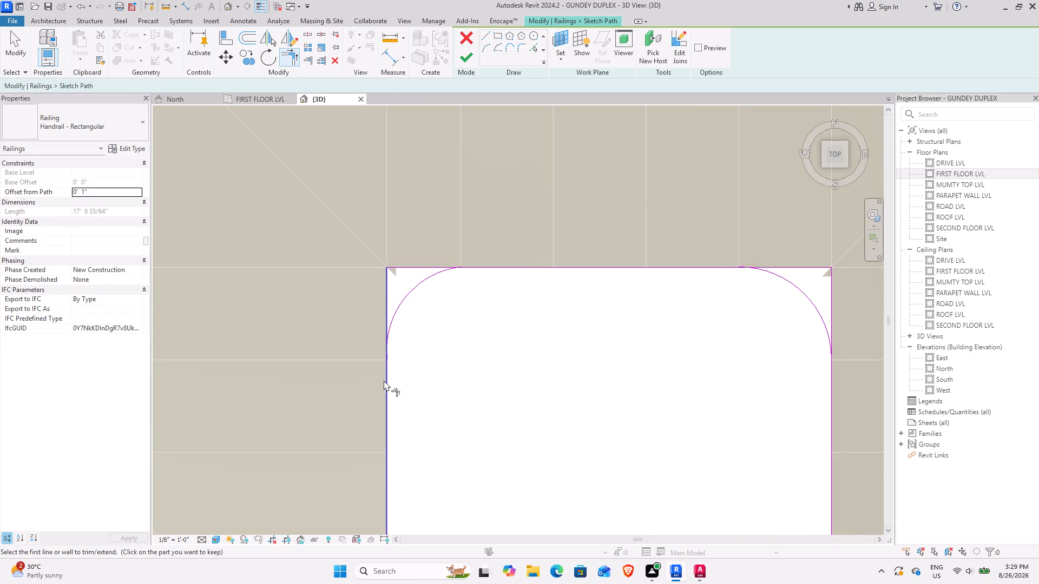
left_click(396, 322)
left_click(500, 263)
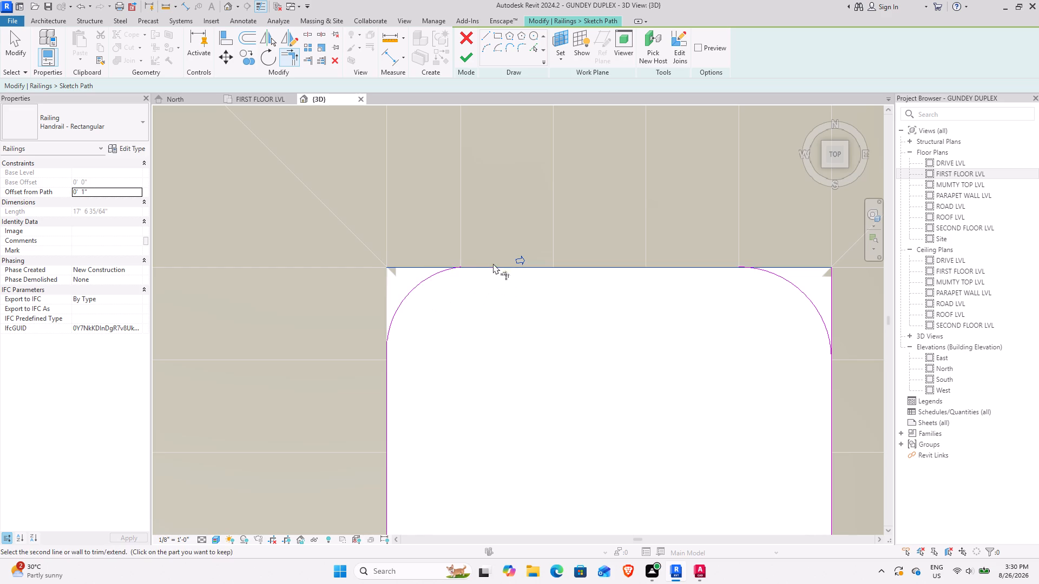
left_click(433, 271)
left_click(816, 310)
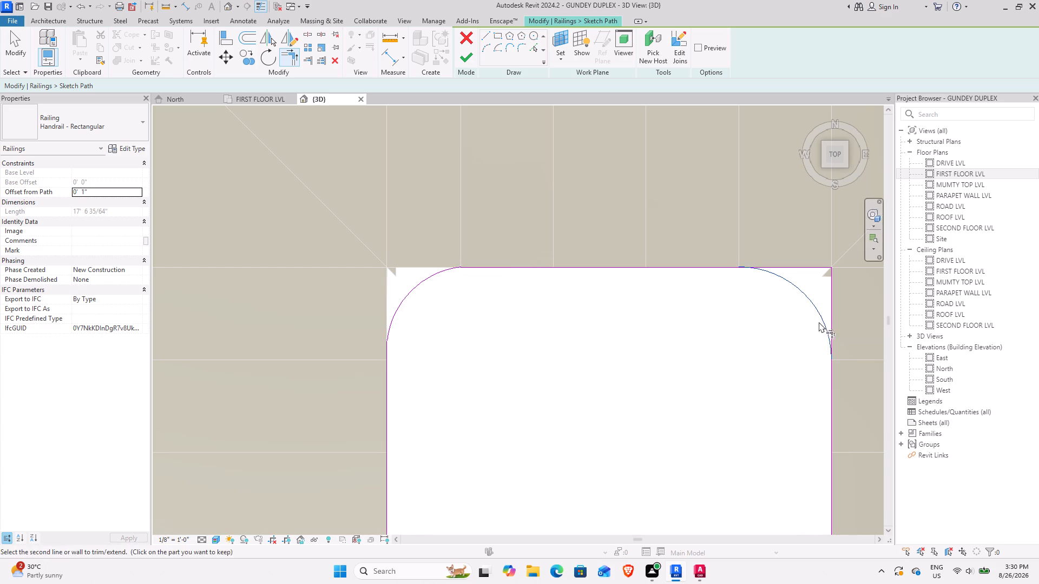
left_click(831, 384)
left_click(704, 269)
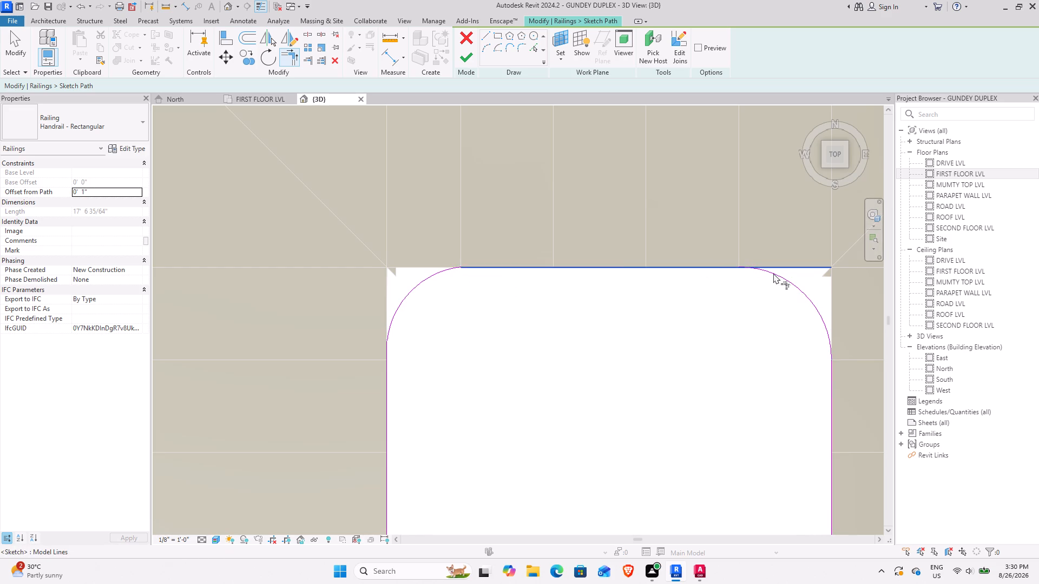
left_click(781, 273)
left_click(465, 56)
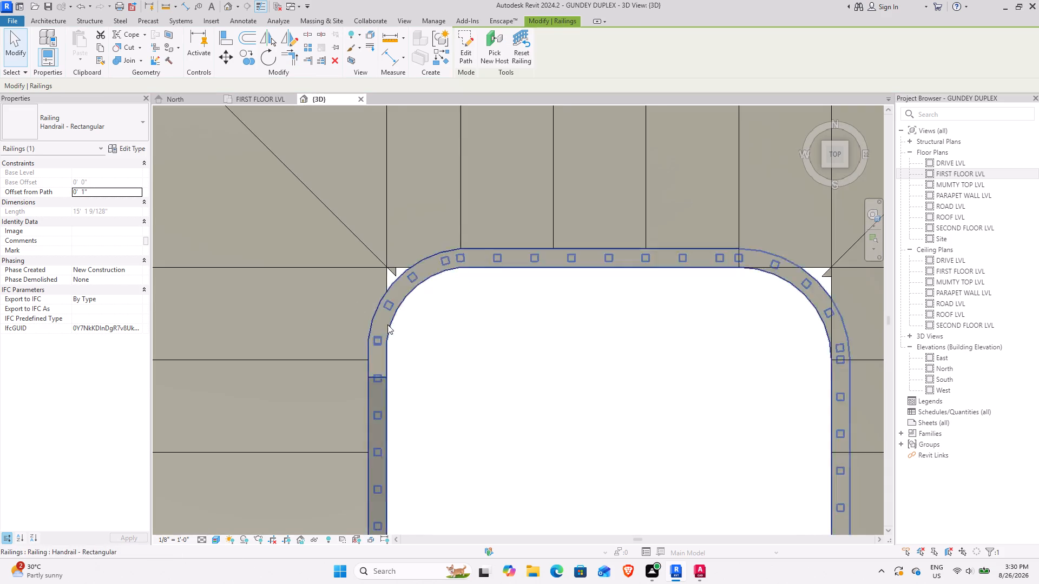
Examine the inner railing's rounded corners against the stair in 3D from above, the front and the side.
scroll(505, 282, "down", 9)
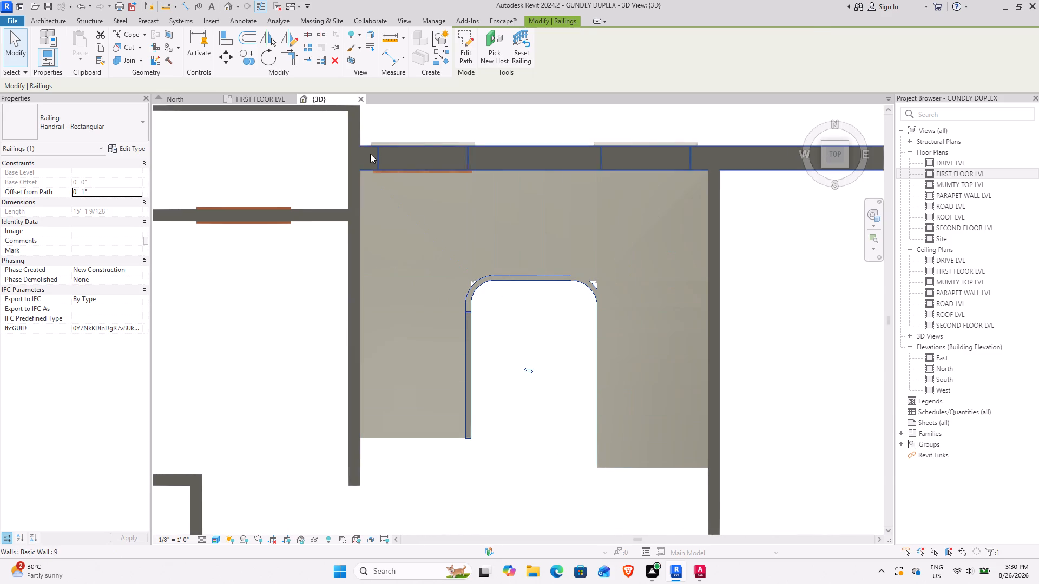
scroll(528, 279, "down", 3)
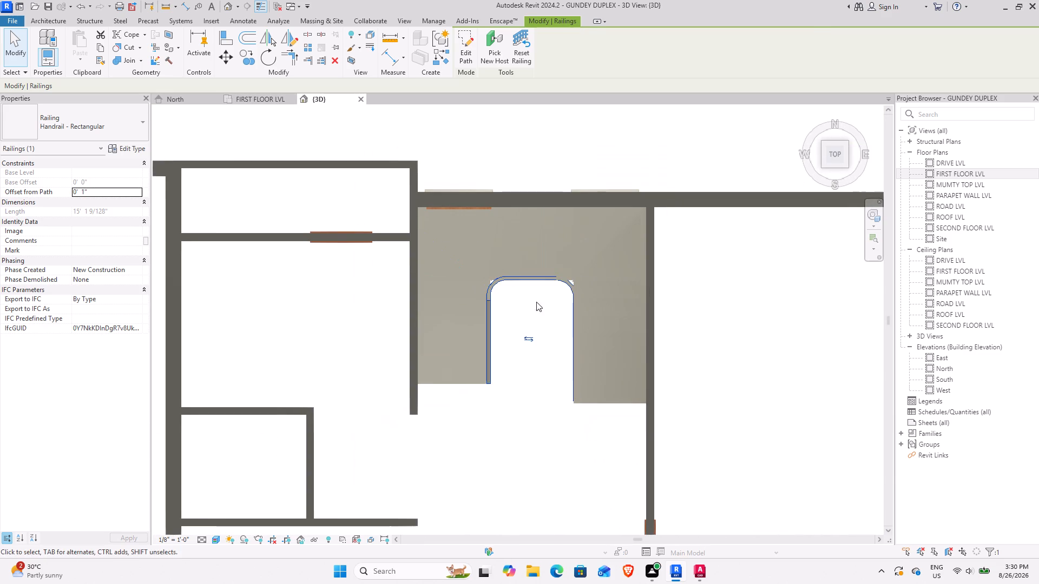
middle_click_drag(512, 363, 583, 210, "shift")
middle_click_drag(576, 314, 524, 214, "shift")
middle_click(518, 209, "shift")
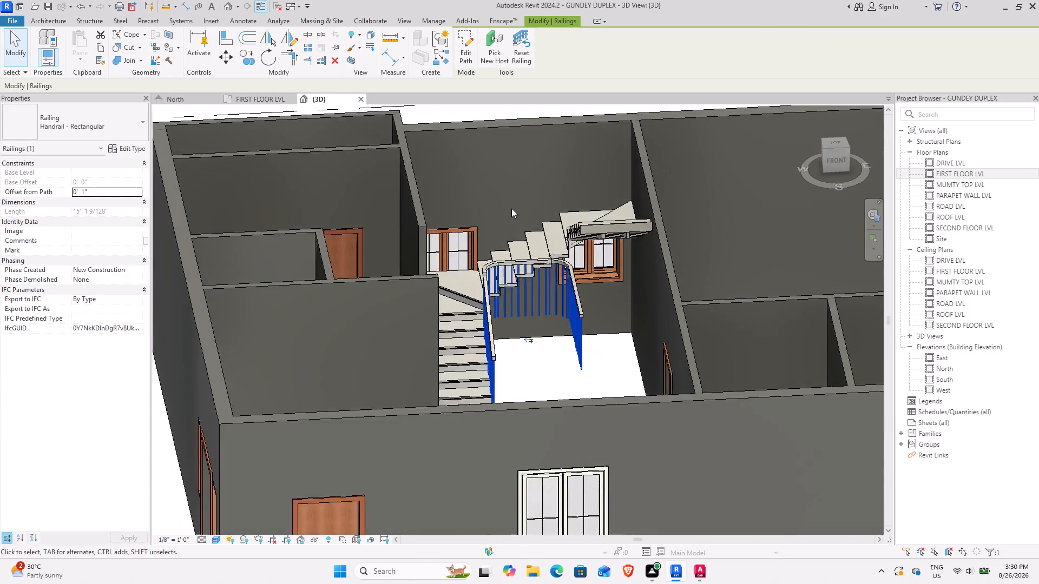
scroll(510, 208, "down", 1)
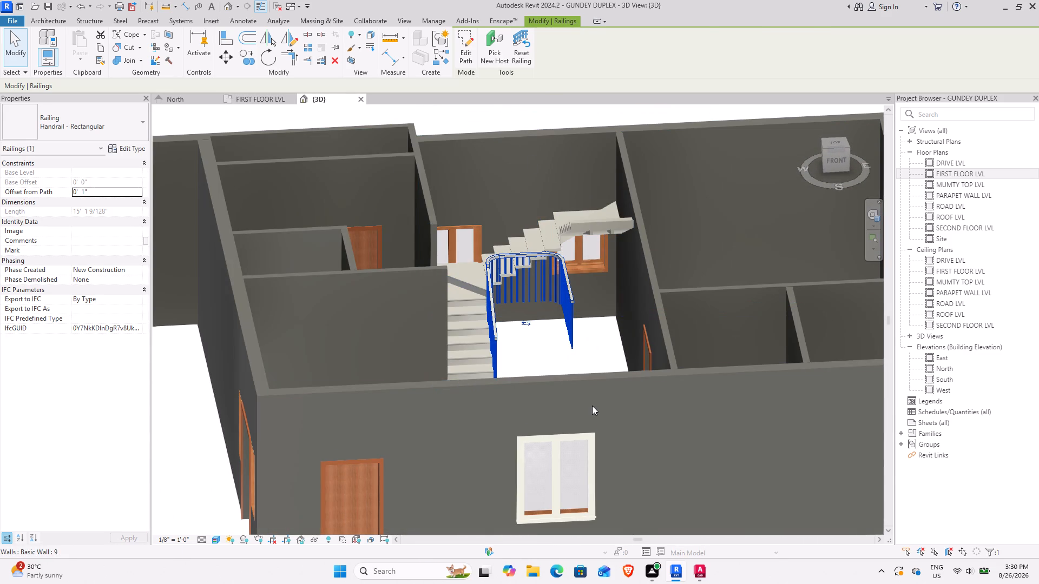
left_click(609, 343)
middle_click_drag(588, 326, 584, 321)
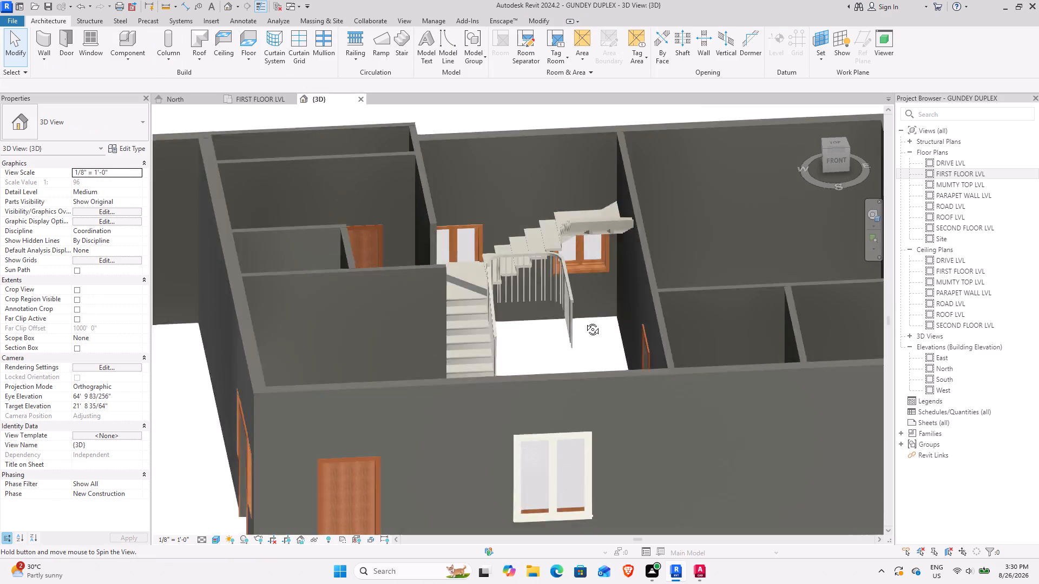
middle_click_drag(584, 321, 578, 396)
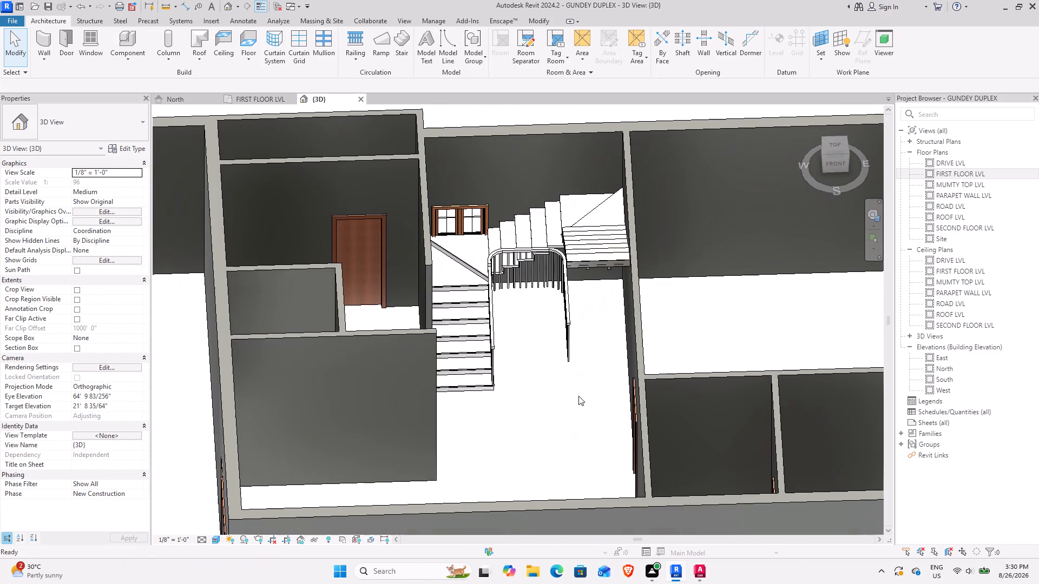
middle_click_drag(544, 430, 478, 343, "shift")
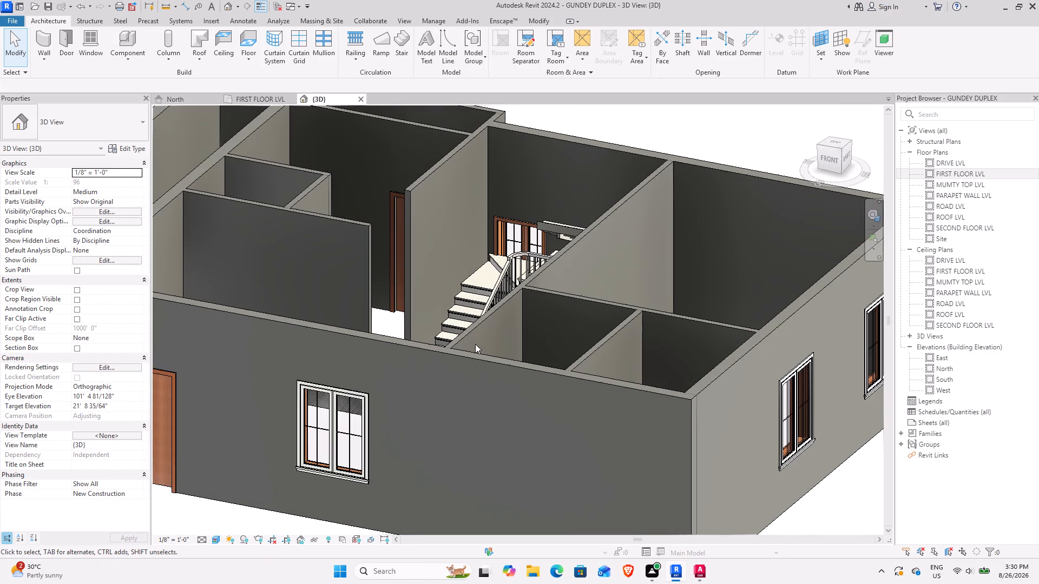
Undo the inner railing's path edits, back past the corner trims and both start-end-radius arcs.
key("ctrl+z")
scroll(507, 305, "down", 5)
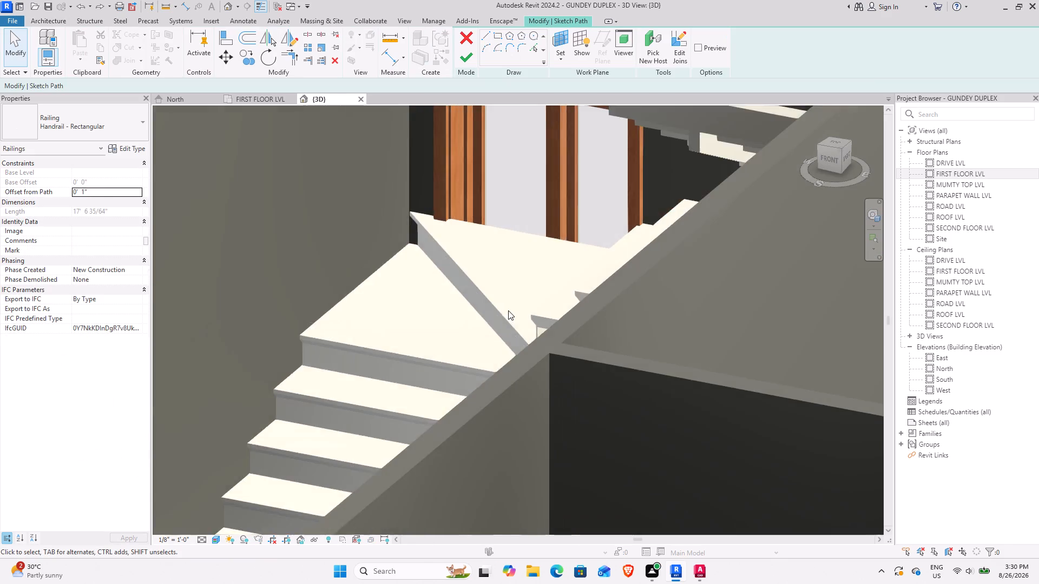
scroll(508, 310, "down", 3)
middle_click_drag(508, 310, 594, 336, "shift")
key("ctrl+z")
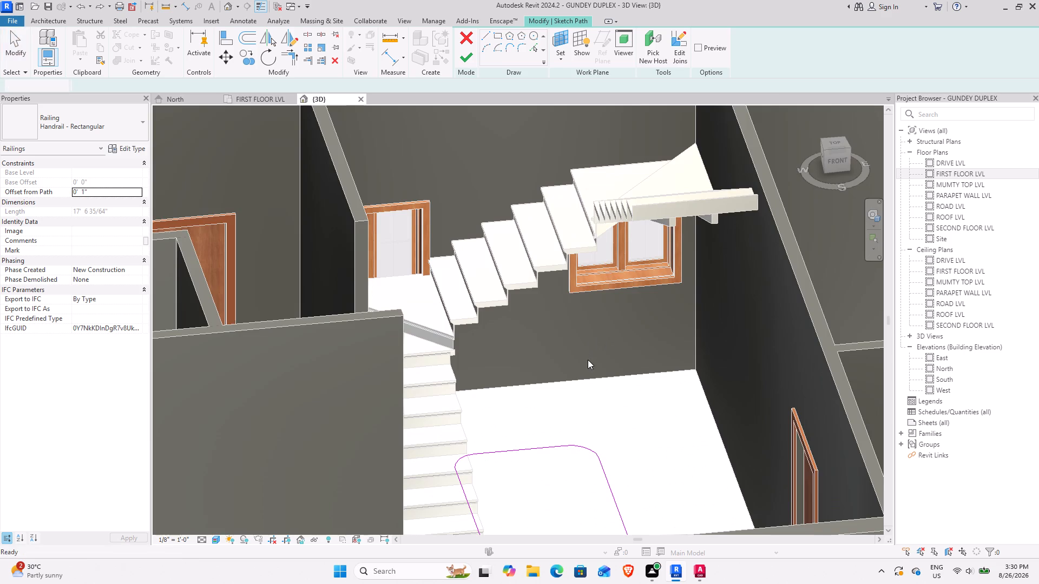
key("ctrl+z")
scroll(588, 358, "down", 7)
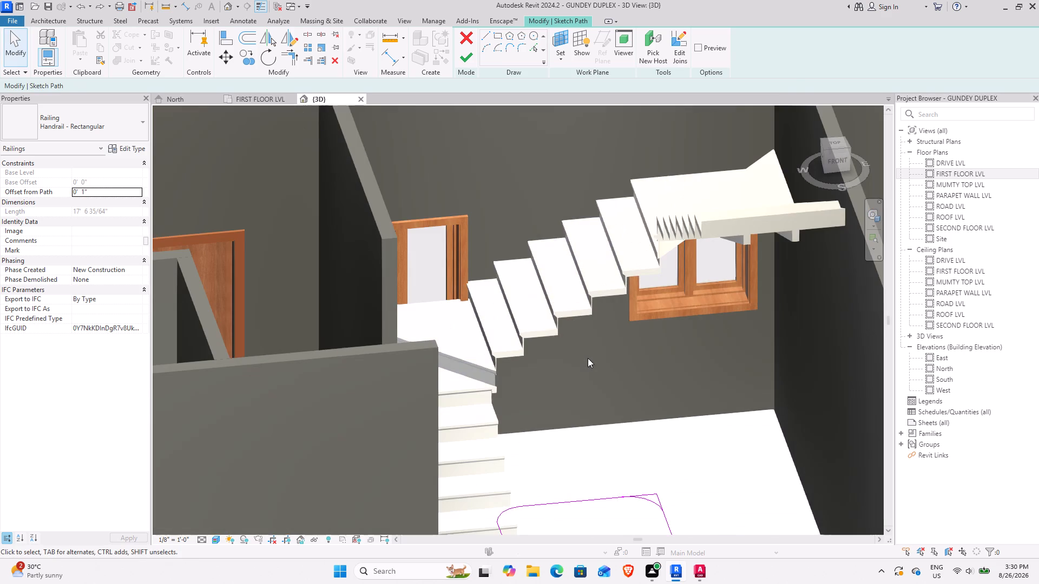
key("ctrl+z")
key("ctrl+z")
key("ctrl+z")
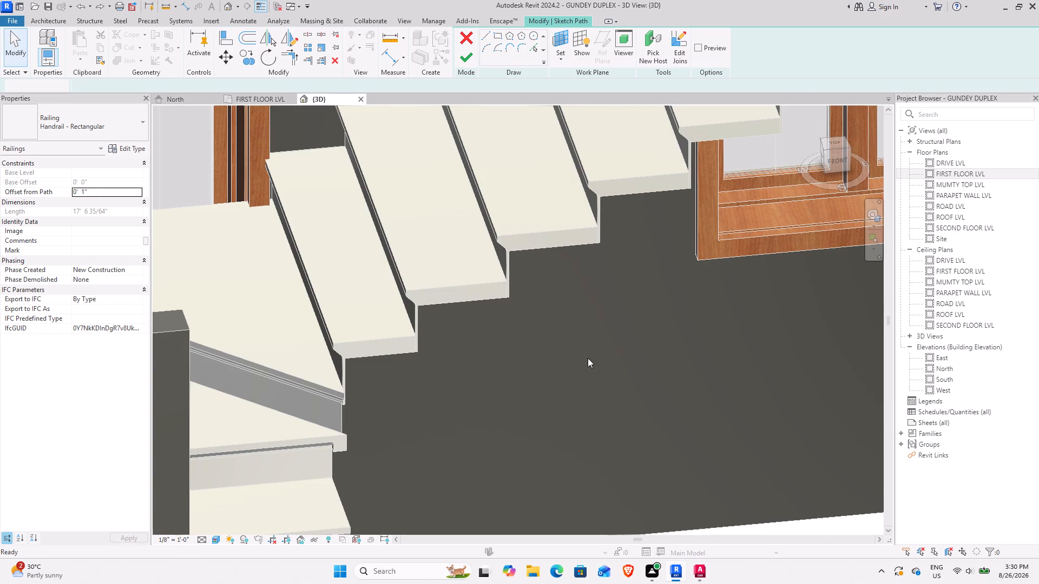
key("ctrl+z")
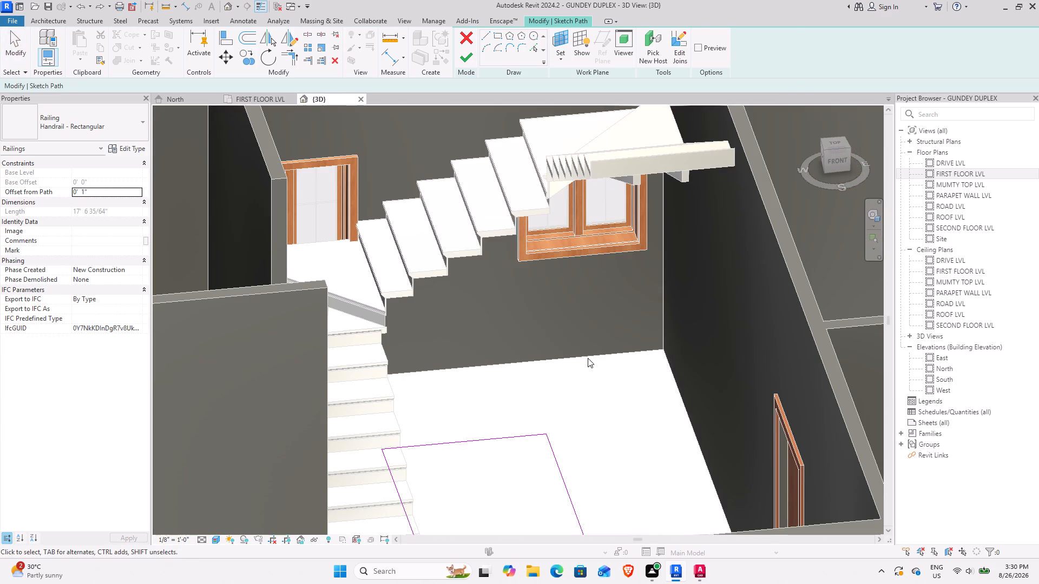
key("ctrl+z")
key("ctrl+z")
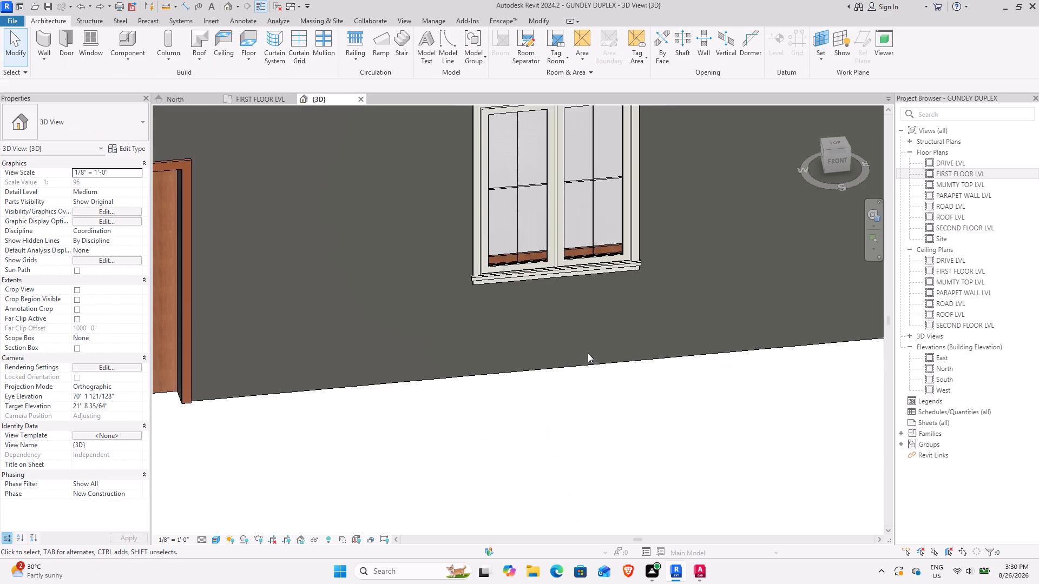
Edit the inner railing's path in top view and fillet its northwest corner with a radius of about 3 3/4".
scroll(588, 353, "down", 12)
middle_click_drag(580, 282, 525, 385, "shift")
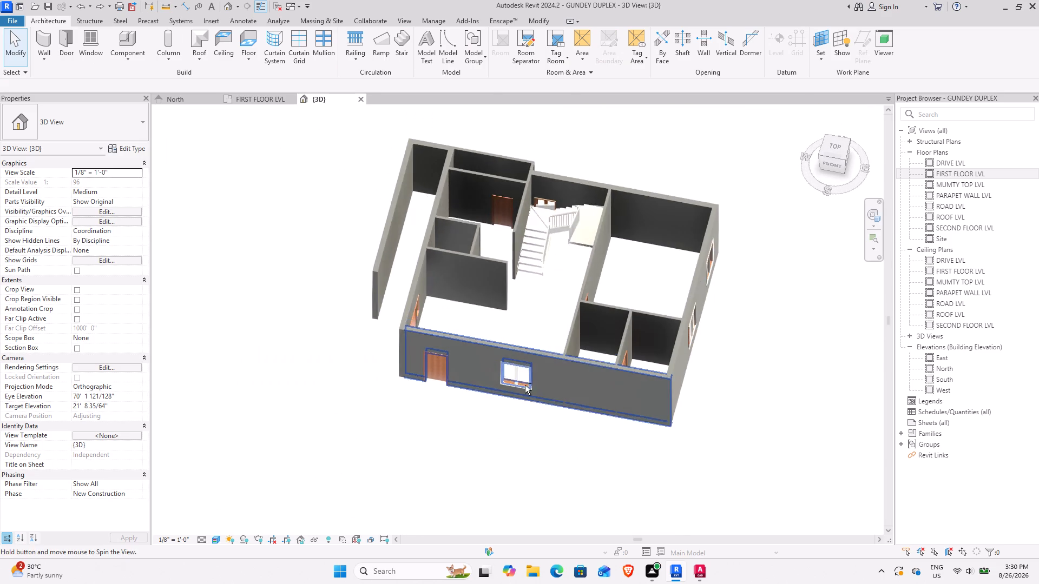
scroll(548, 203, "up", 14)
middle_click_drag(538, 388, 538, 388, "shift")
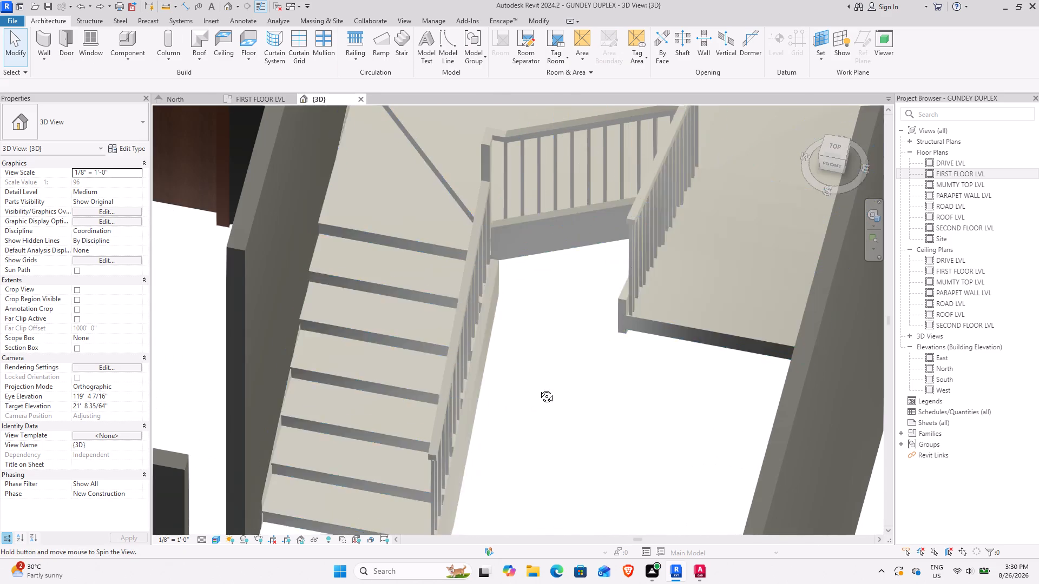
middle_click_drag(538, 388, 613, 403, "shift")
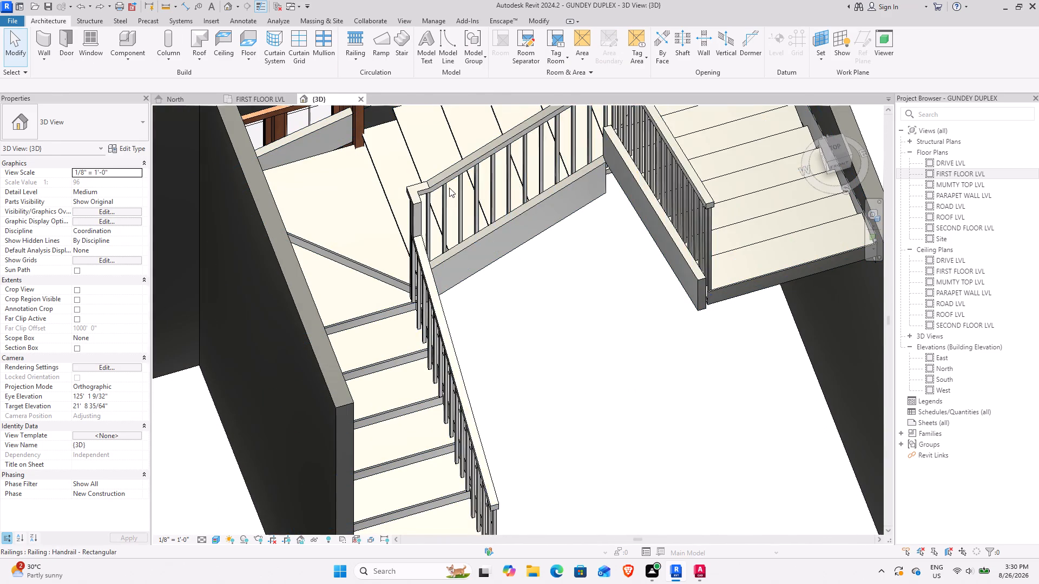
left_click(449, 188)
left_click(465, 50)
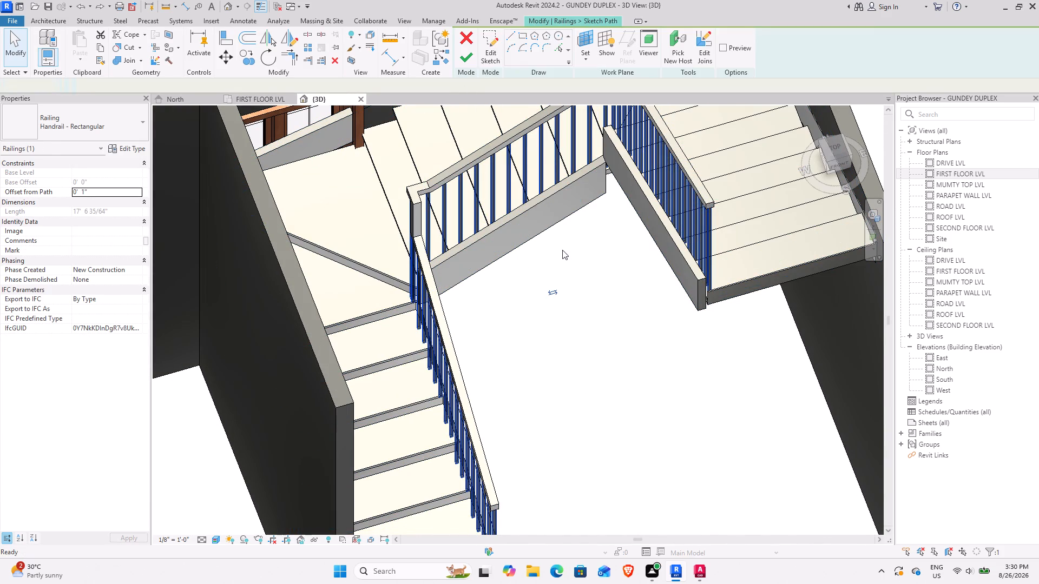
left_click(825, 143)
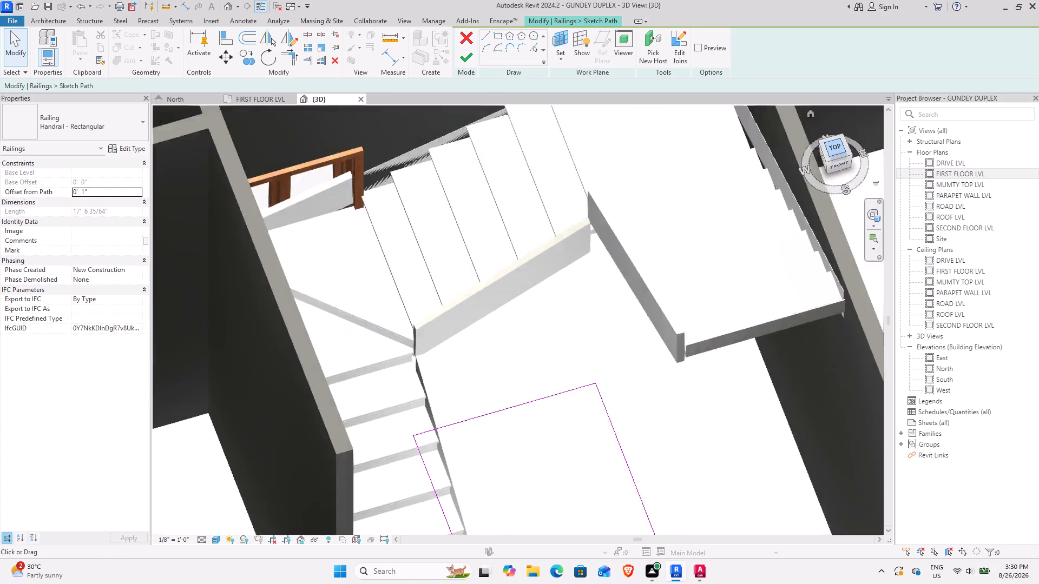
scroll(531, 288, "up", 5)
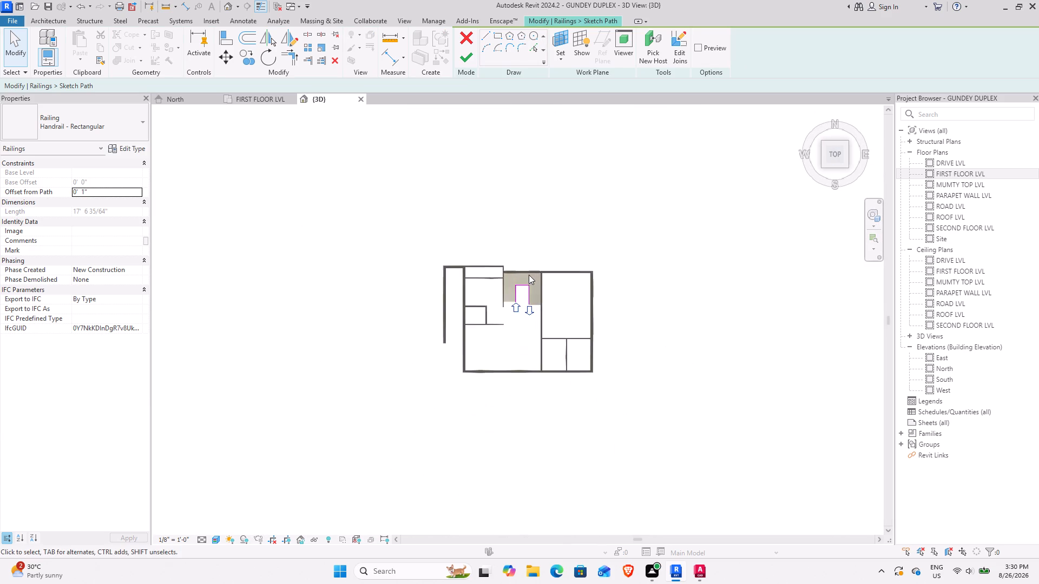
scroll(529, 275, "up", 19)
middle_click_drag(544, 296, 528, 331)
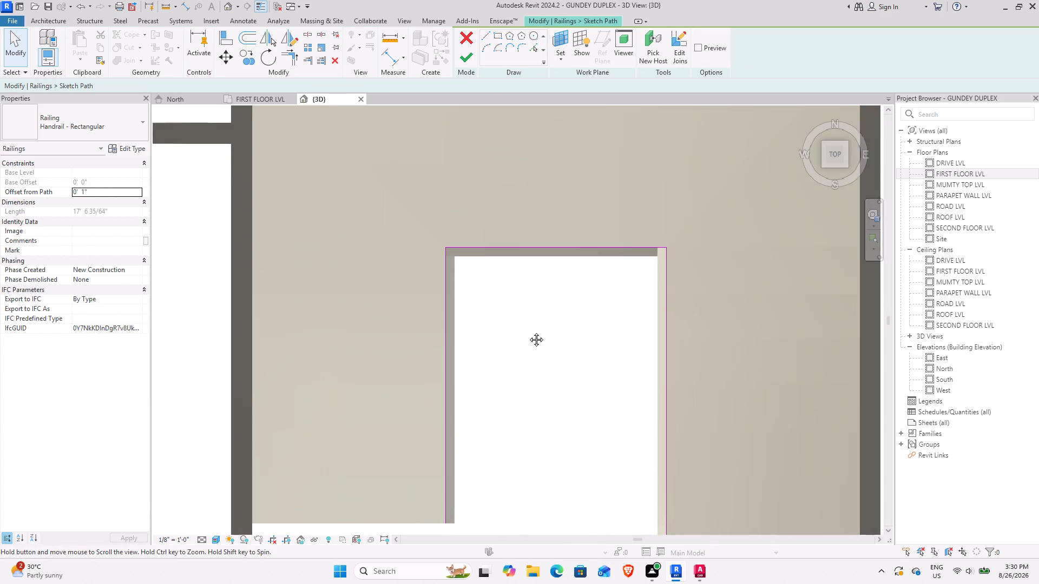
middle_click_drag(528, 331, 510, 354)
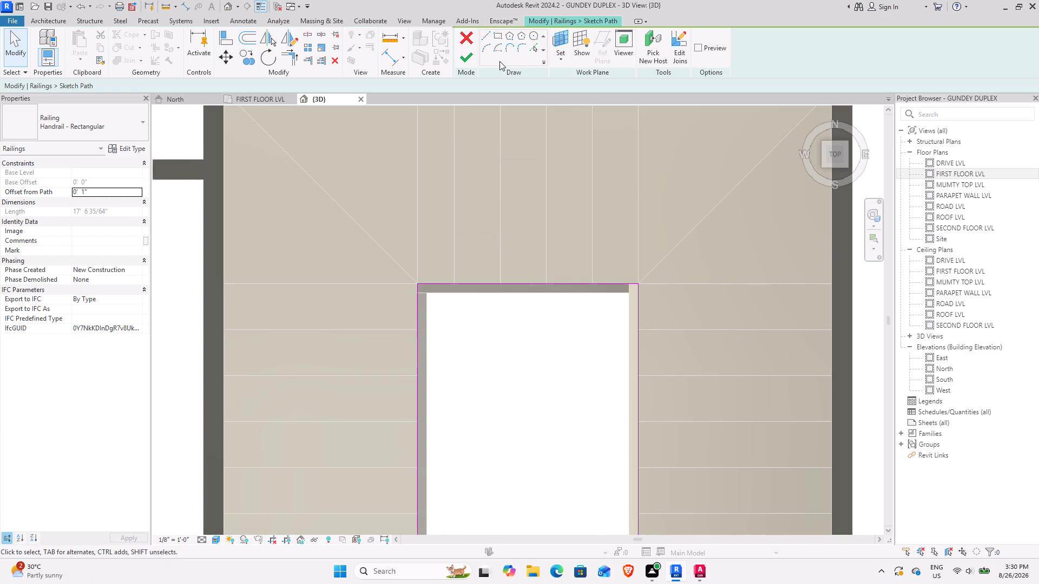
scroll(477, 266, "up", 1)
left_click(517, 47)
left_click(405, 356)
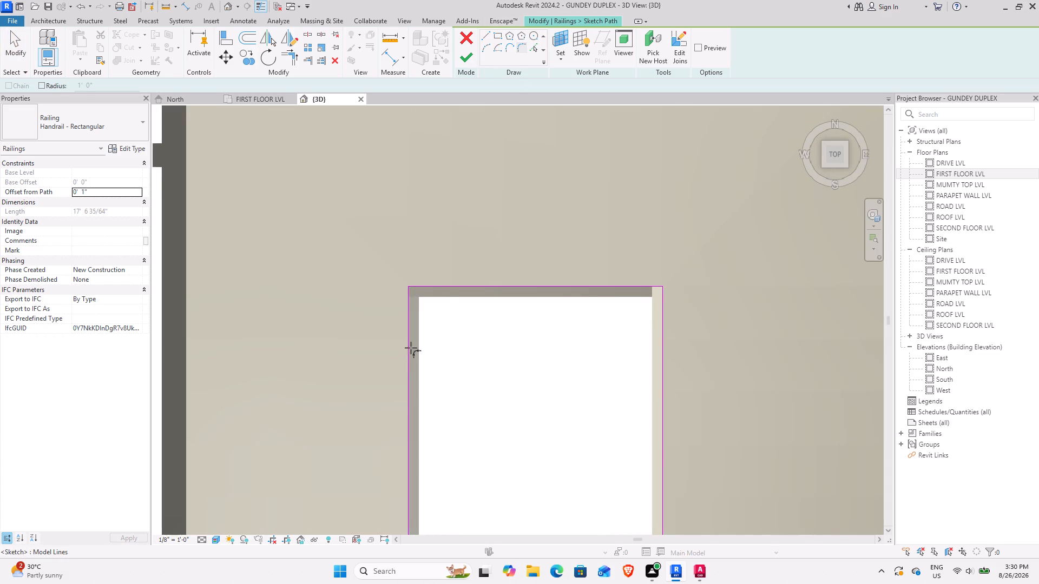
left_click(442, 287)
scroll(415, 293, "up", 2)
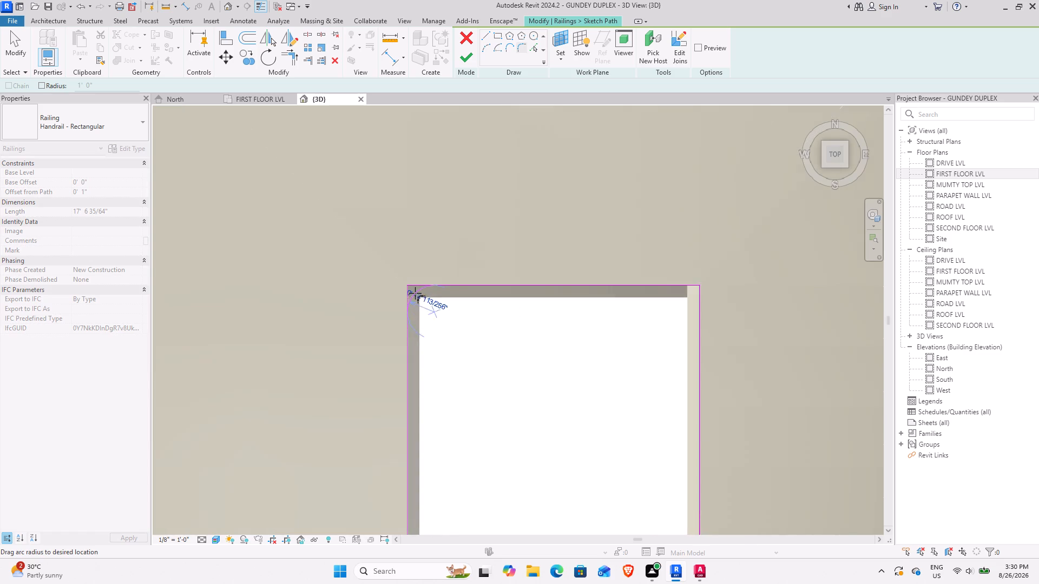
scroll(415, 293, "up", 5)
left_click(412, 291)
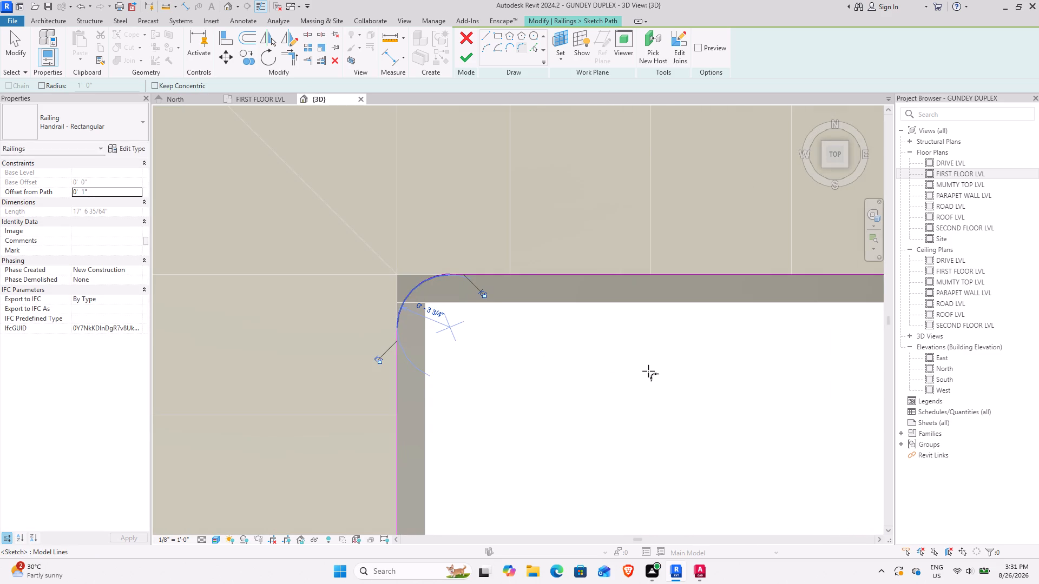
Fillet the railing path's northeast corner with a radius of about 4" and finish the path sketch.
middle_click_drag(593, 356, 225, 291)
left_click(617, 210)
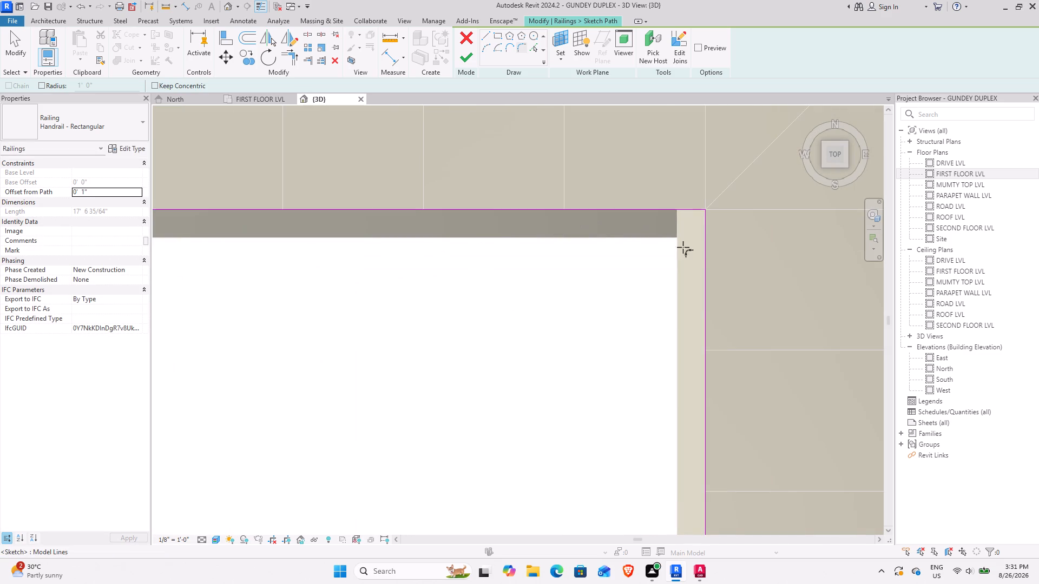
left_click(705, 259)
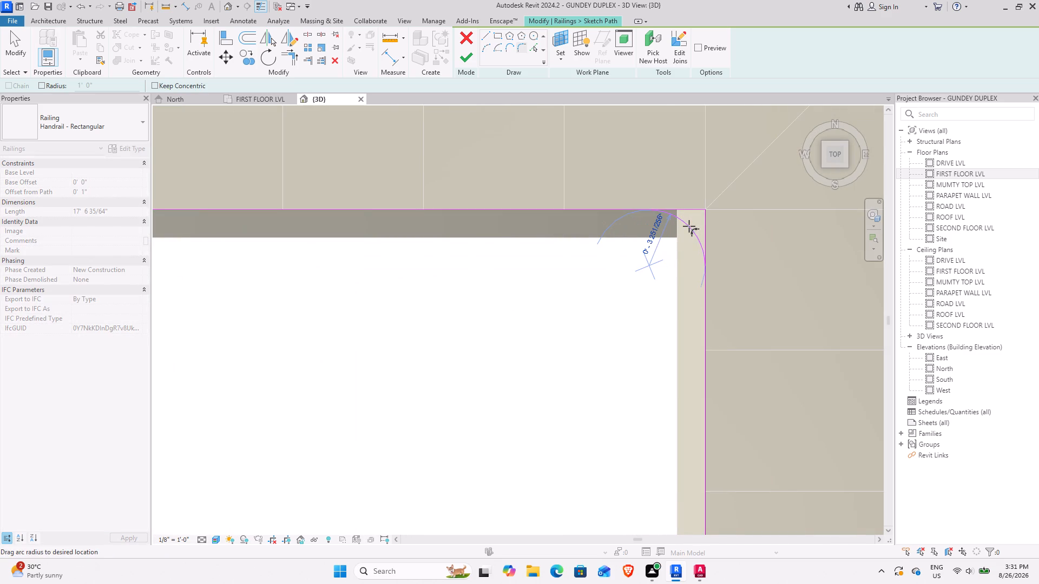
left_click(689, 226)
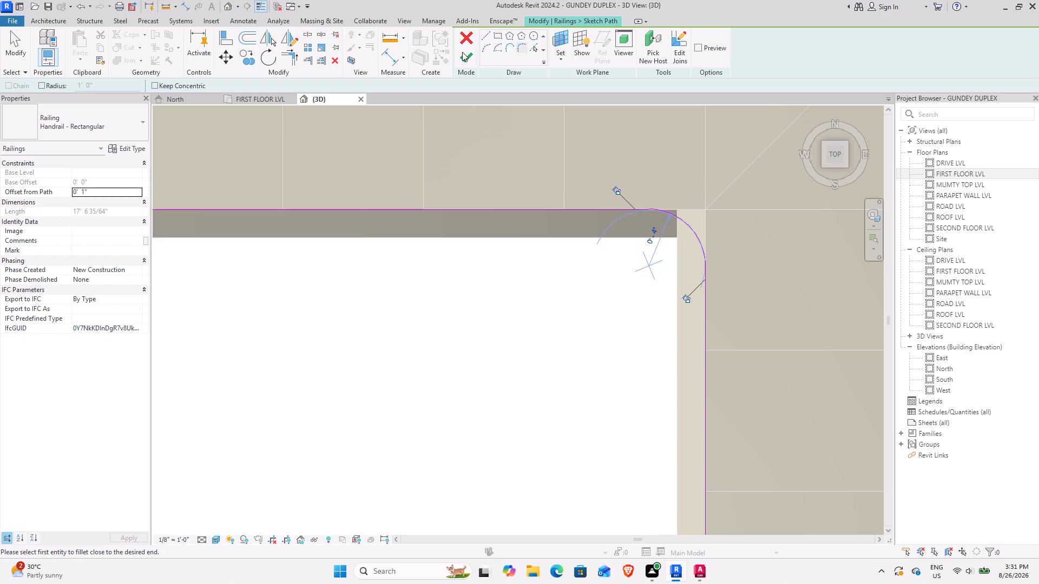
left_click(462, 52)
Change the inner railing's type to Glass Panel - Bottom Fill and deselect it.
scroll(389, 249, "down", 5)
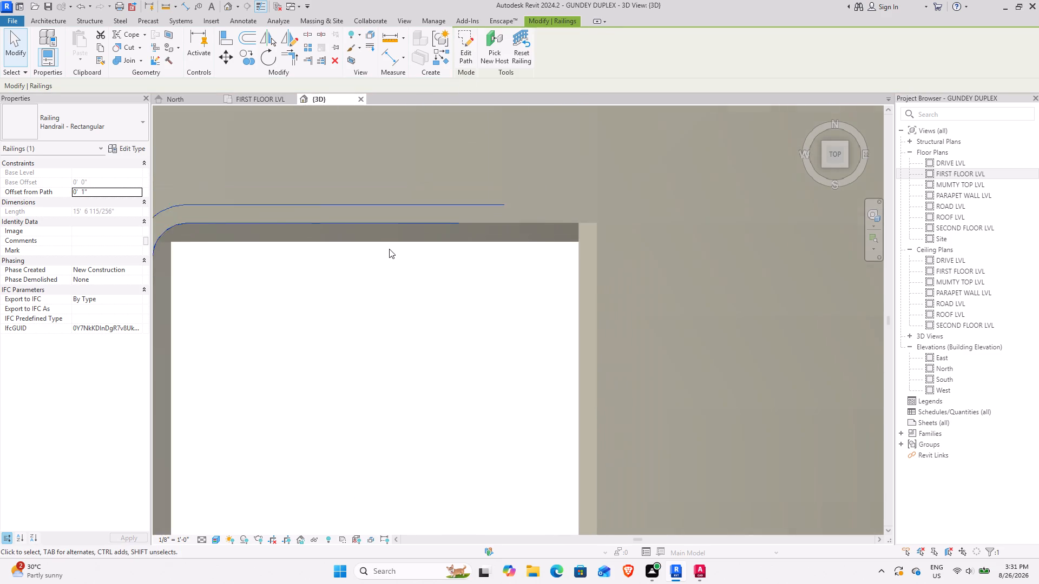
scroll(389, 249, "down", 1)
middle_click_drag(375, 355, 413, 218, "shift")
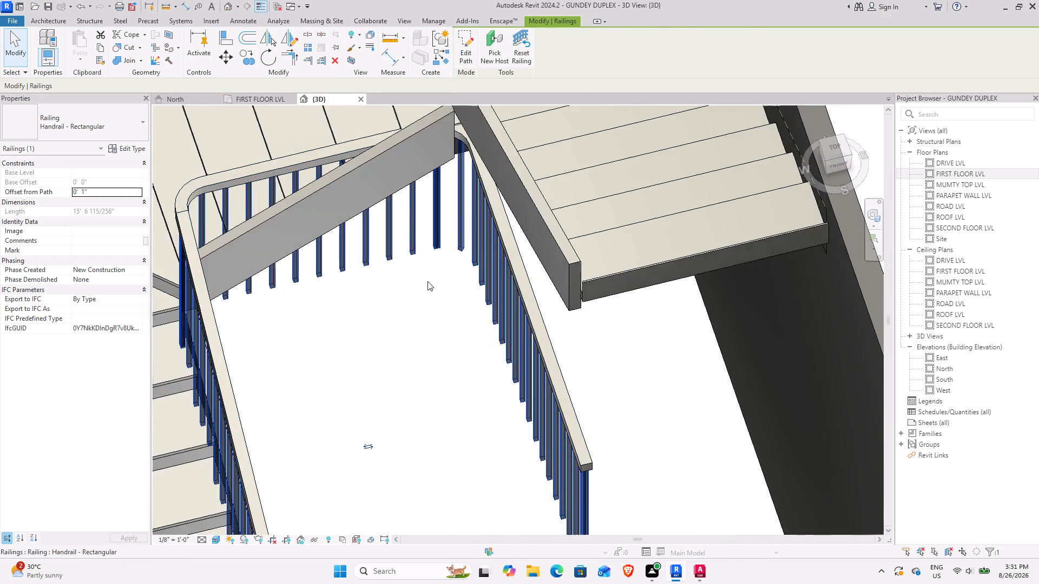
scroll(428, 290, "down", 9)
middle_click_drag(419, 303, 363, 195, "shift")
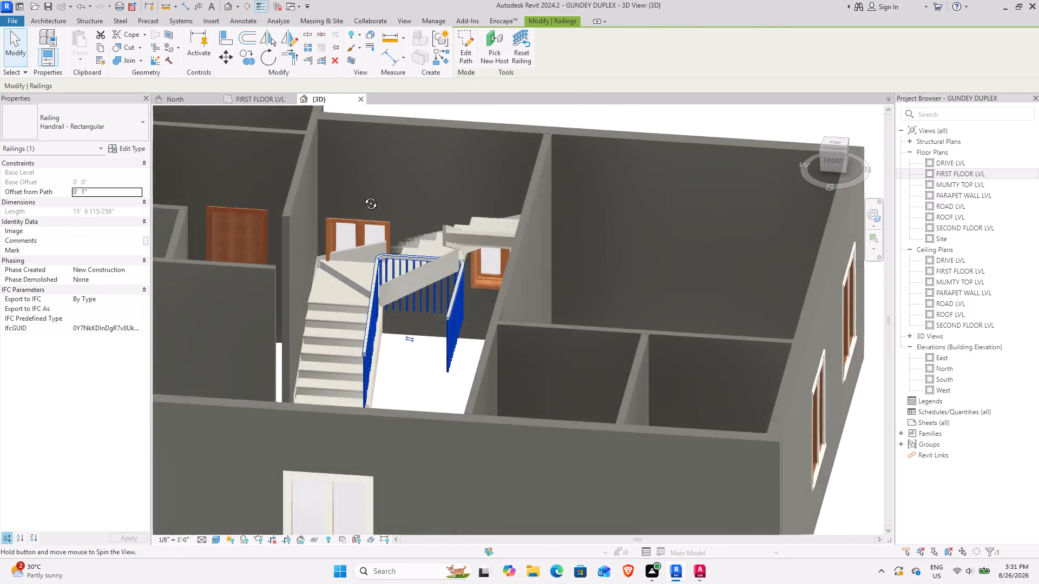
middle_click_drag(363, 195, 419, 212, "shift")
middle_click_drag(419, 212, 343, 224, "shift")
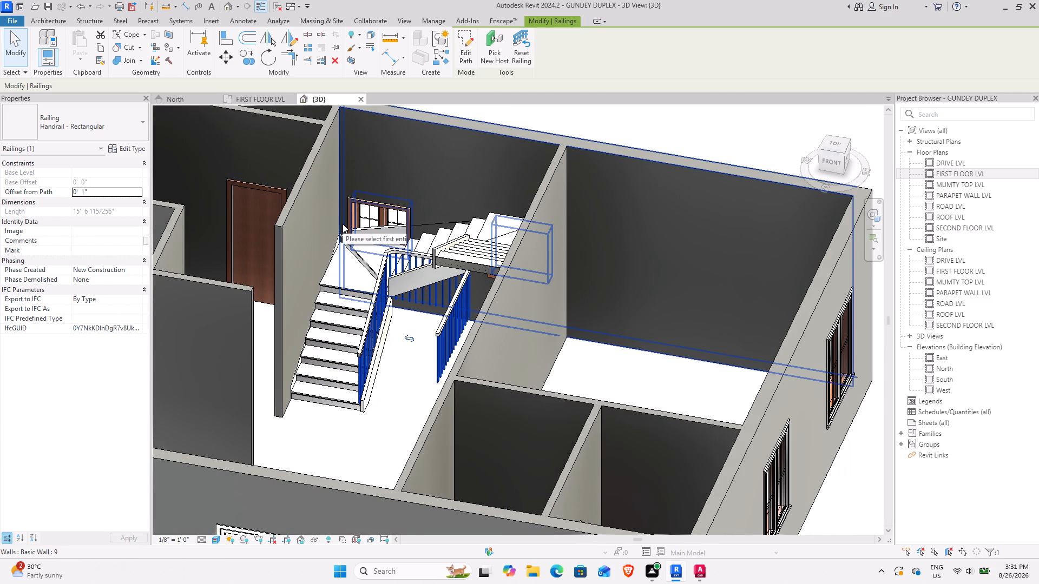
left_click(77, 129)
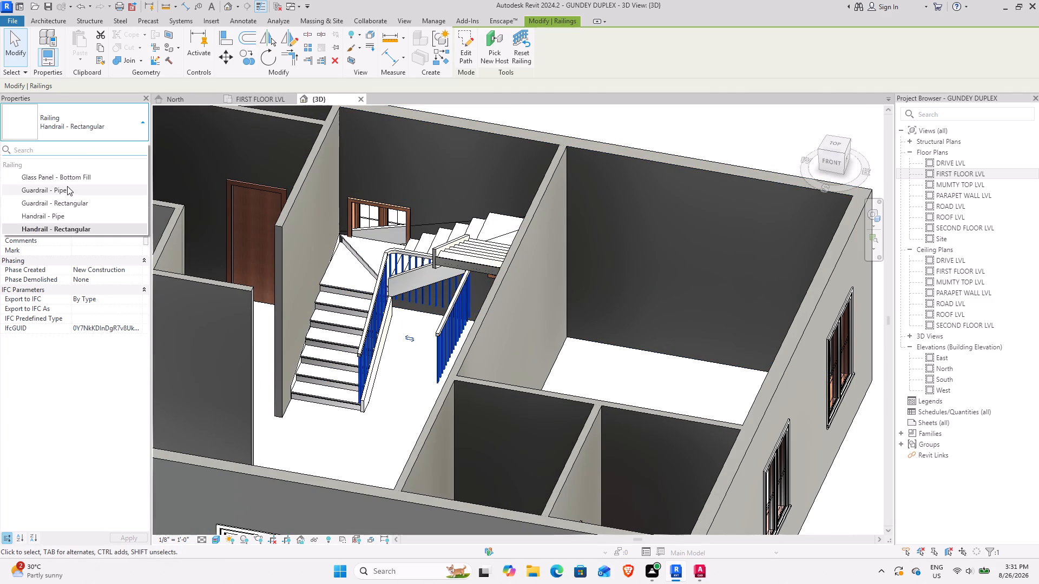
left_click(71, 176)
left_click(643, 346)
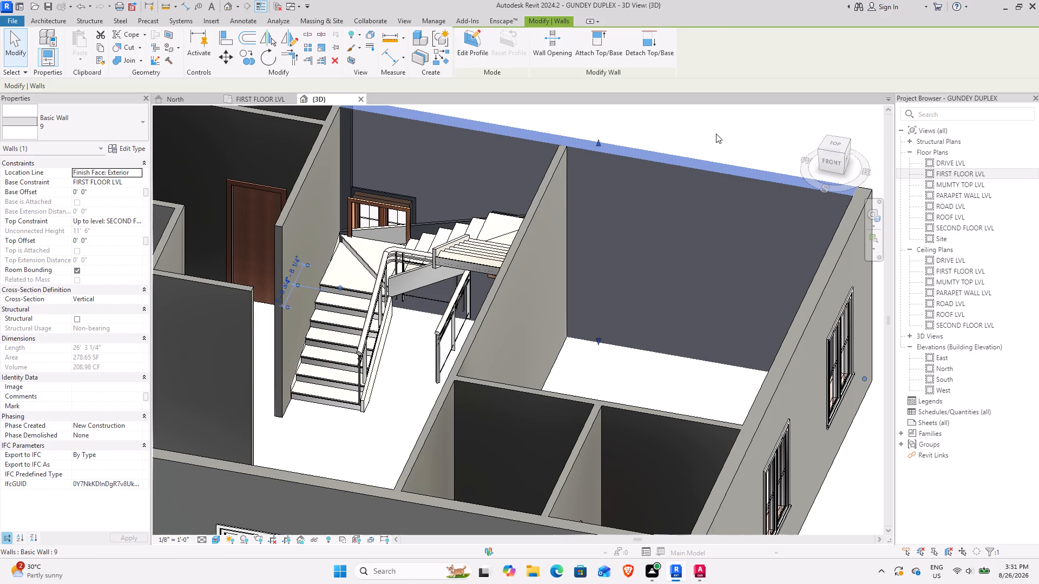
left_click(716, 134)
Examine the U-shaped stair and its glass-panel inner railing in 3D from several angles and distances.
middle_click_drag(320, 400, 379, 327, "shift")
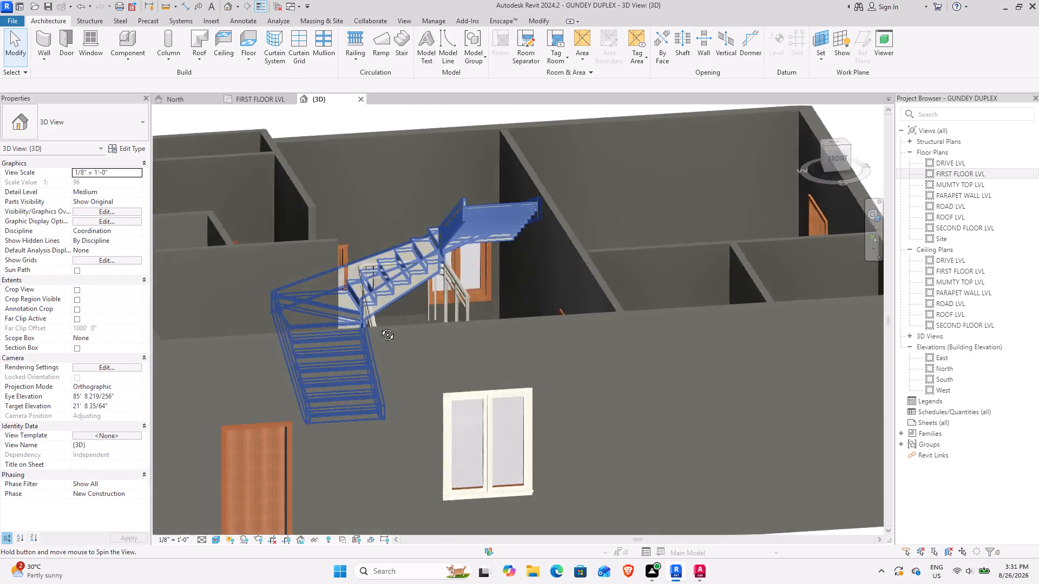
middle_click_drag(379, 327, 304, 371, "shift")
middle_click_drag(321, 377, 432, 383)
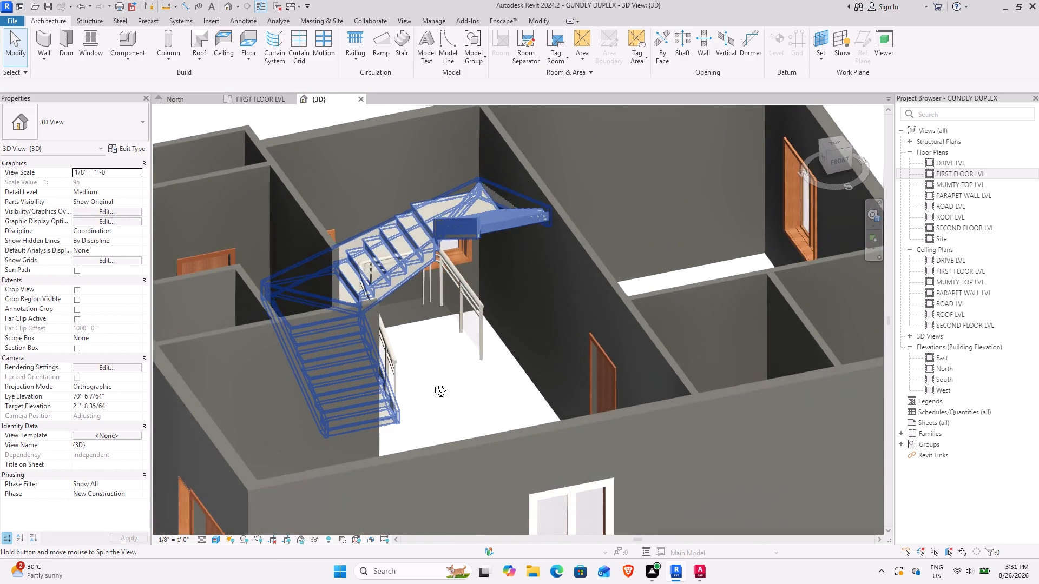
middle_click_drag(432, 383, 422, 401)
middle_click_drag(461, 397, 363, 421)
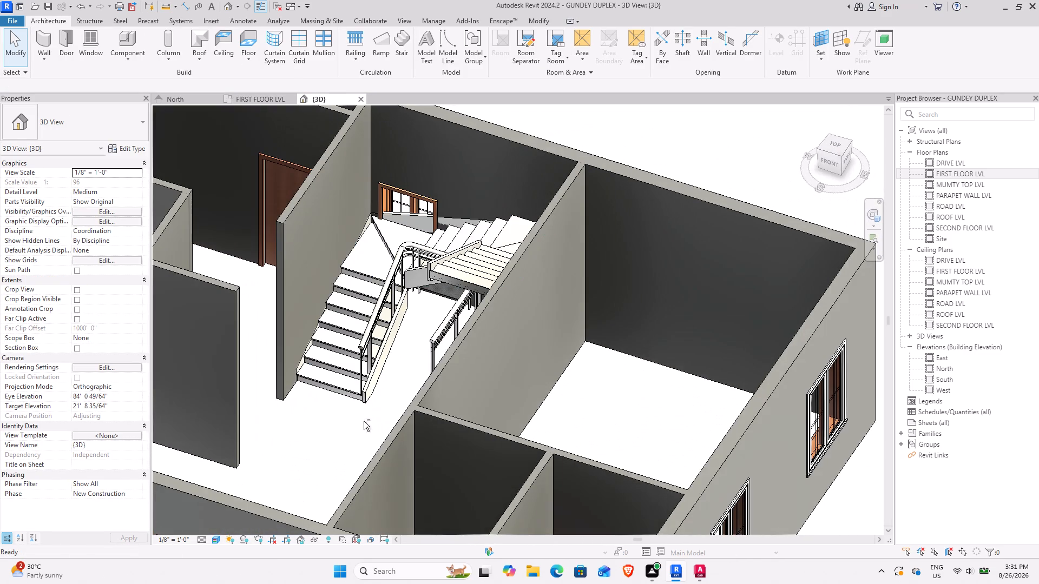
middle_click_drag(367, 417, 395, 402, "shift")
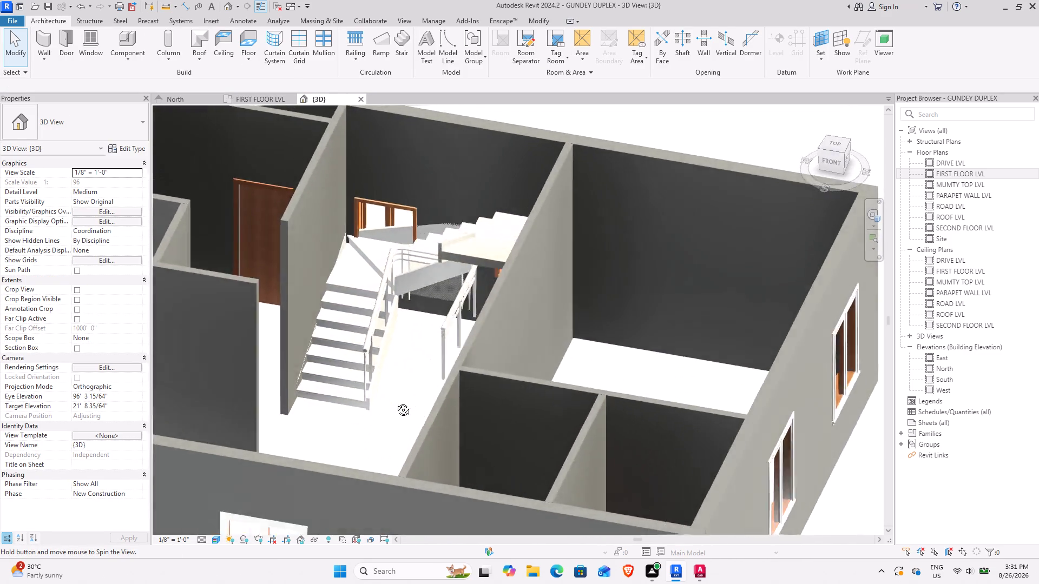
middle_click_drag(395, 402, 485, 457, "shift")
middle_click(485, 457, "shift")
middle_click_drag(486, 457, 508, 415, "shift")
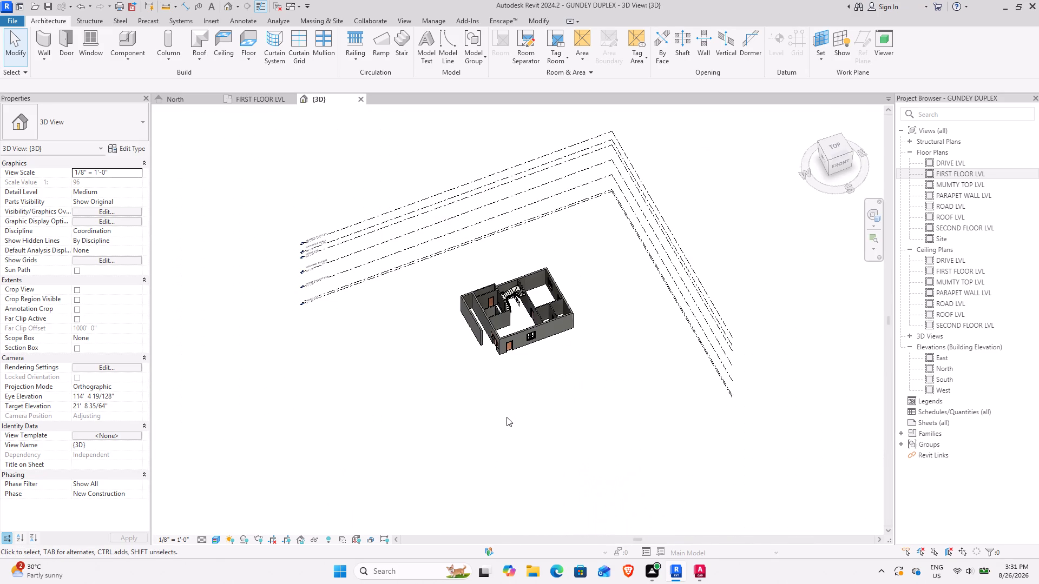
middle_click_drag(493, 421, 581, 328, "shift")
scroll(510, 270, "up", 3)
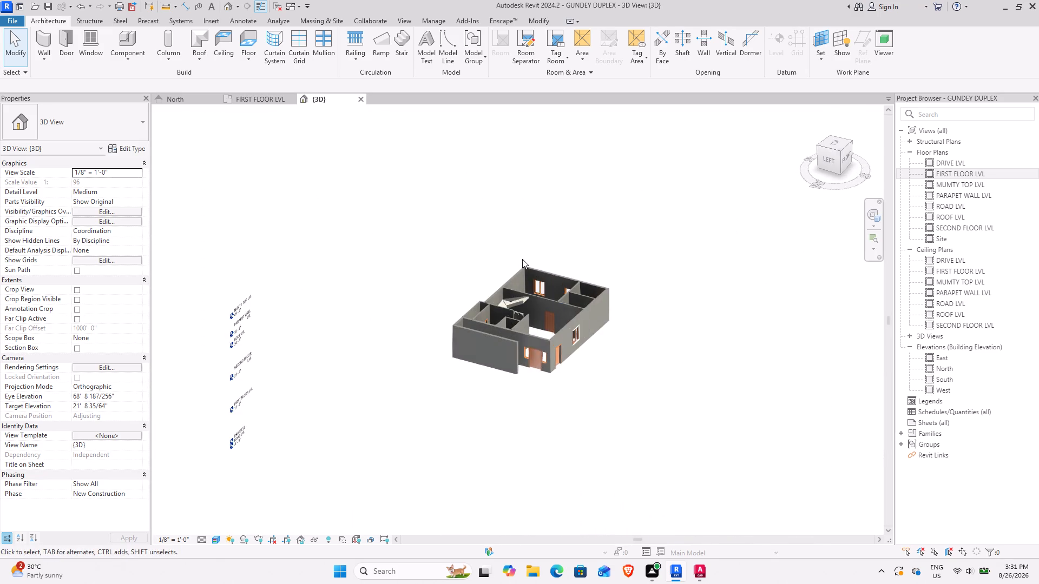
scroll(522, 259, "up", 10)
middle_click_drag(555, 341, 466, 367, "shift")
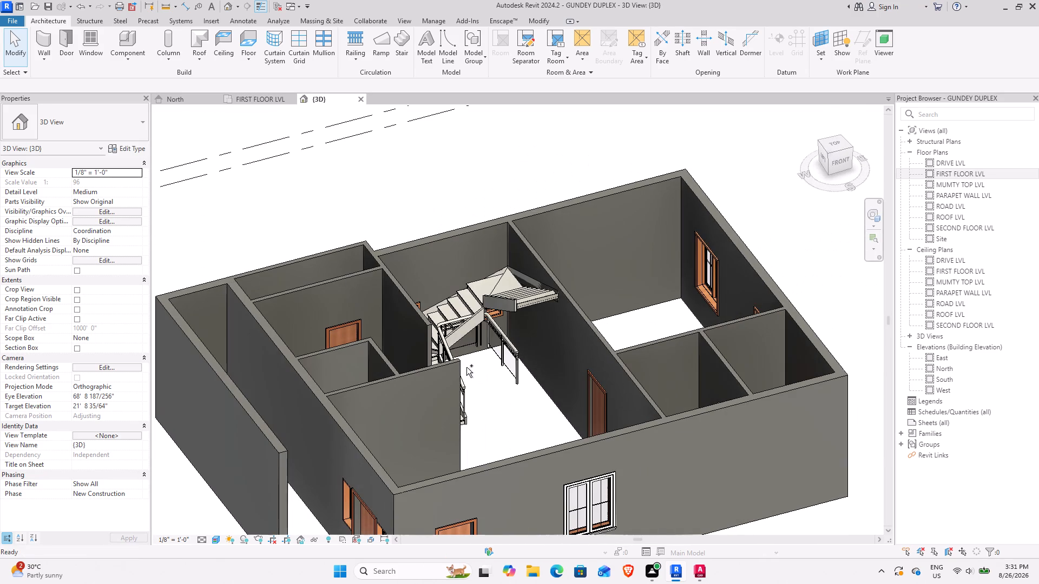
Undo the inner railing's Glass Panel type change and the filleted path edits before it.
key("ctrl+z")
key("ctrl+z")
key("ctrl+z")
key("ctrl+z")
key("ctrl+z")
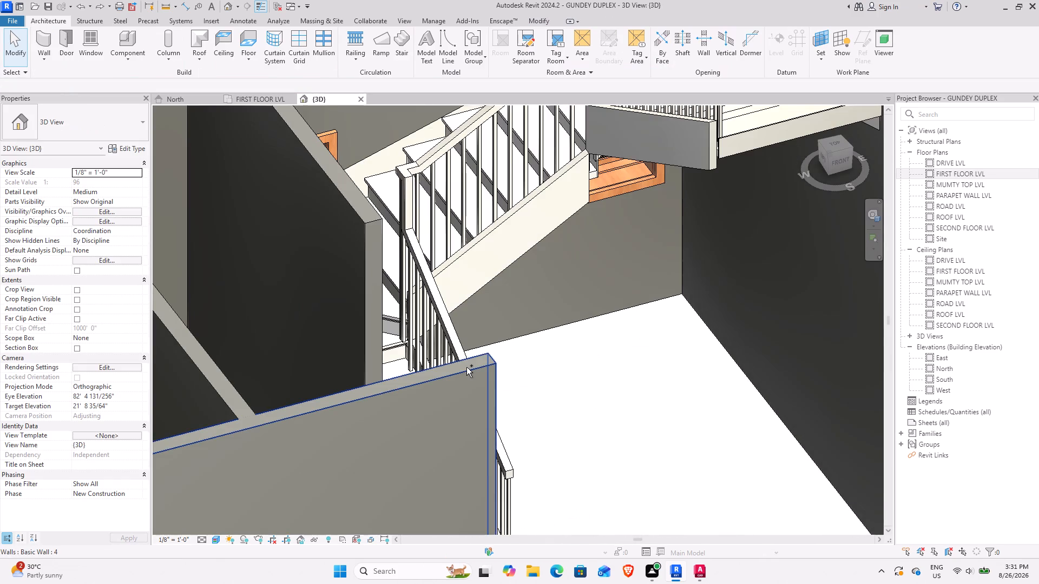
Change the square-cornered inner railing's type to Glass Panel - Bottom Fill.
scroll(570, 321, "down", 6)
middle_click_drag(606, 359, 536, 353, "shift")
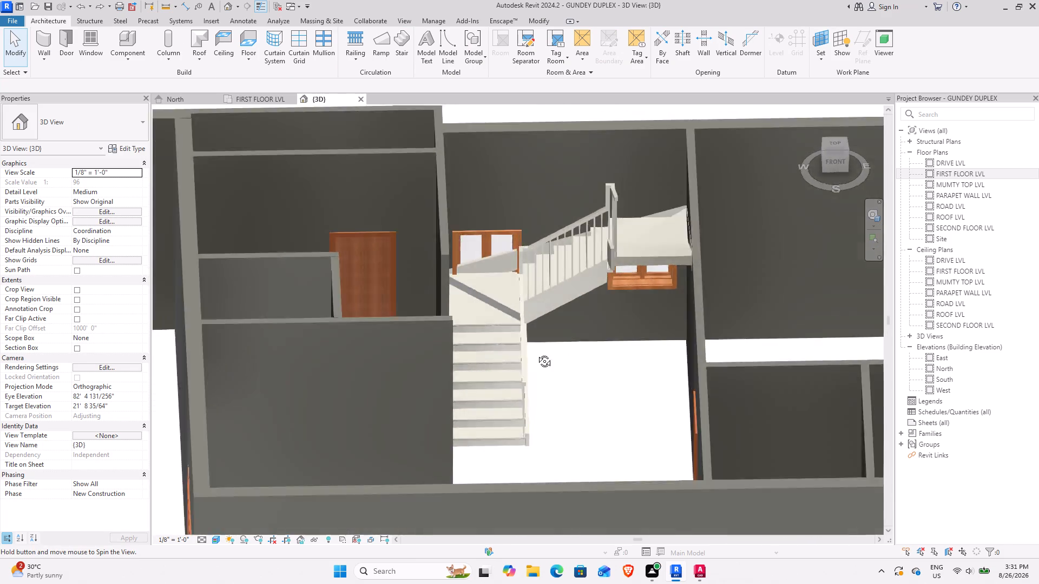
middle_click_drag(536, 353, 572, 423, "shift")
middle_click_drag(571, 422, 594, 387, "shift")
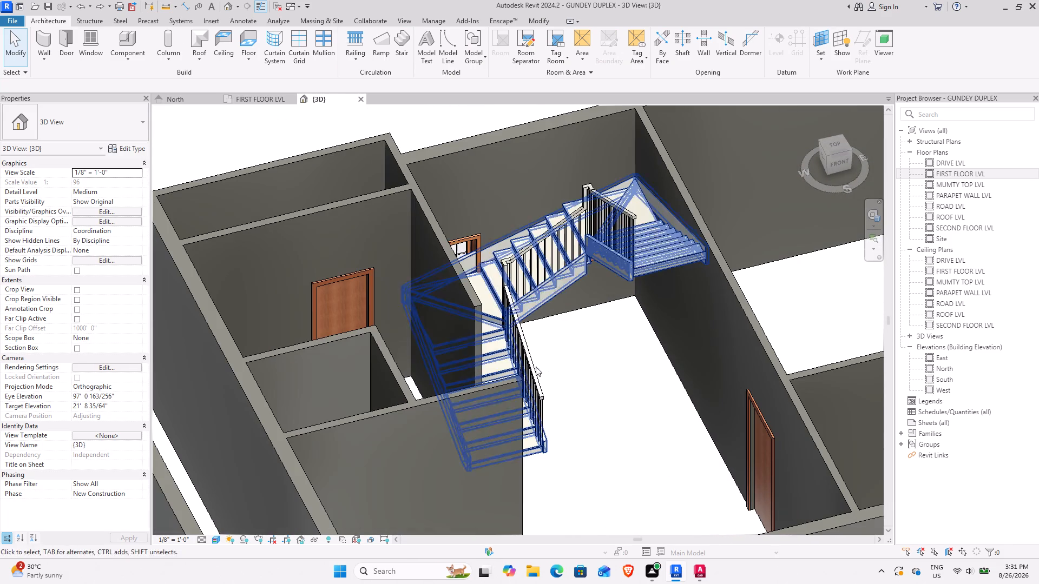
left_click(529, 366)
left_click(115, 120)
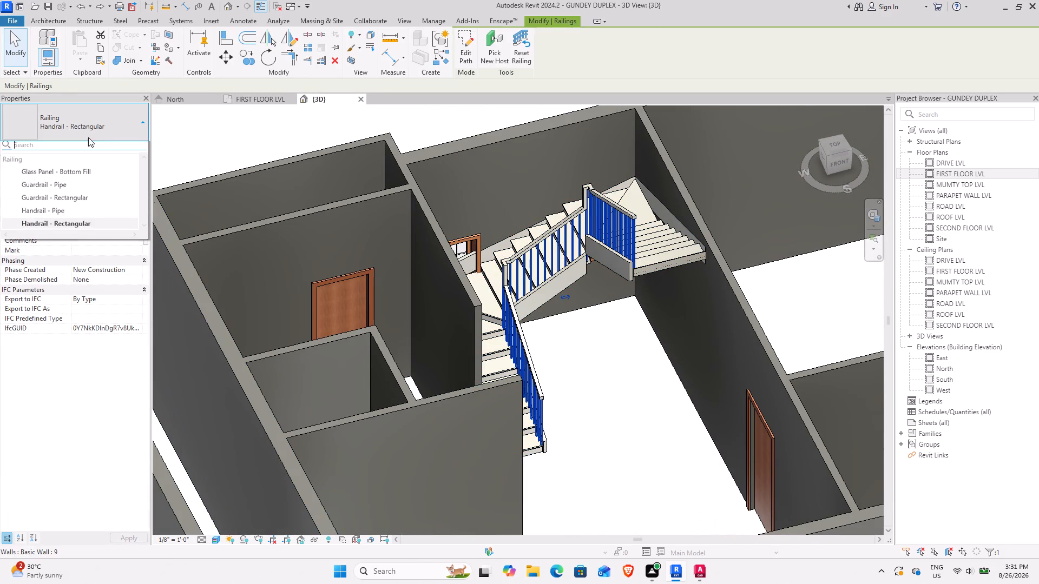
left_click(63, 180)
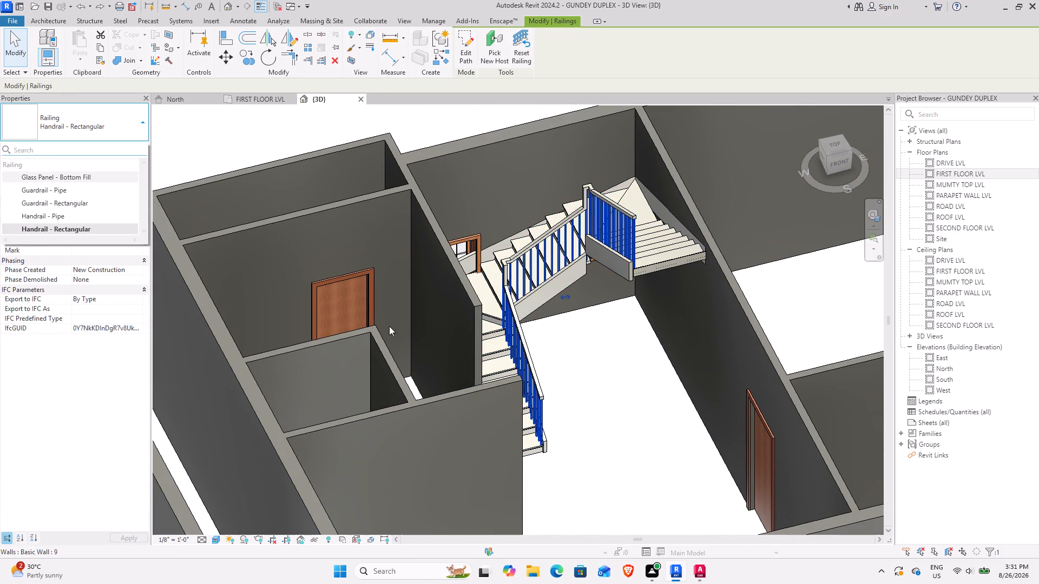
left_click(635, 437)
Edit the stair's type 7" max riser 11" tread 2, setting both the right support and the left support to None.
middle_click_drag(640, 492, 604, 471)
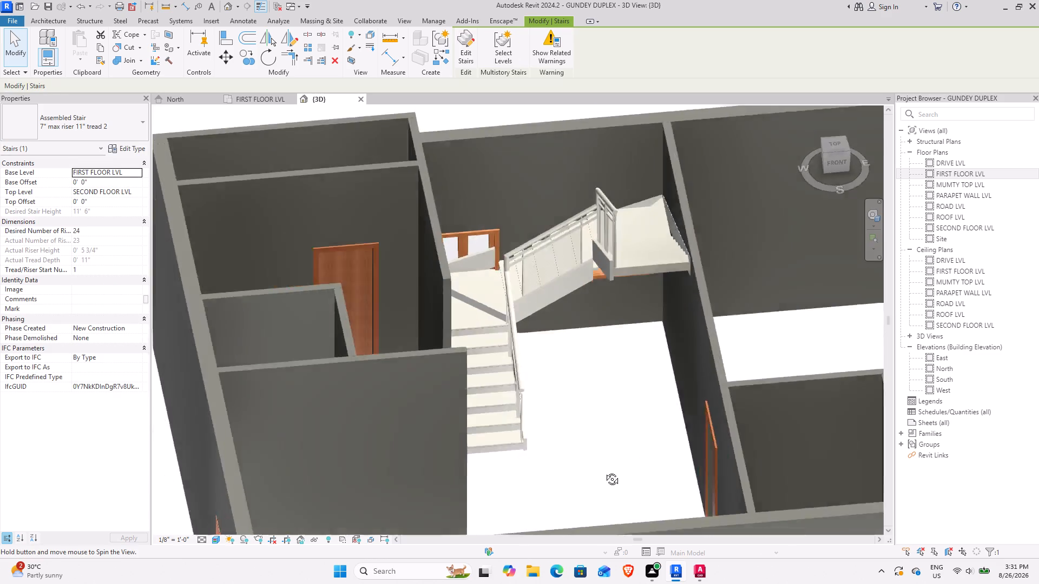
middle_click_drag(604, 471, 567, 489)
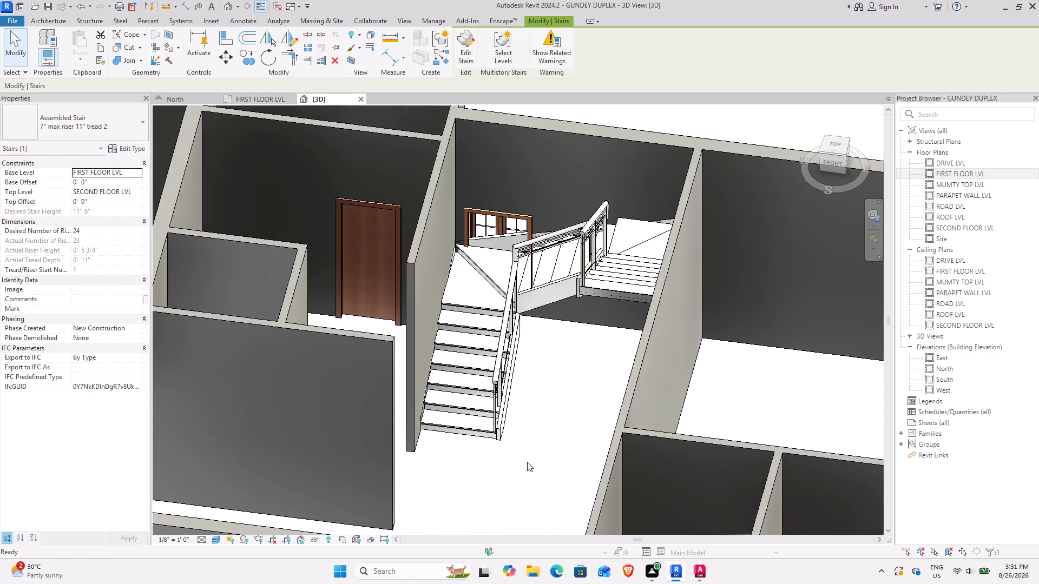
middle_click_drag(527, 460, 601, 430, "shift")
left_click(656, 249)
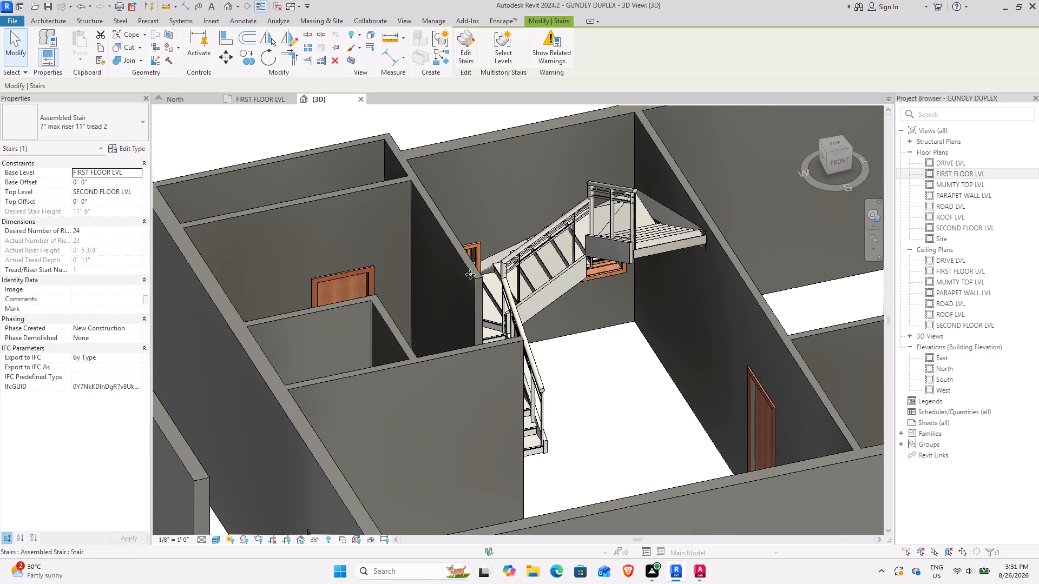
left_click(127, 150)
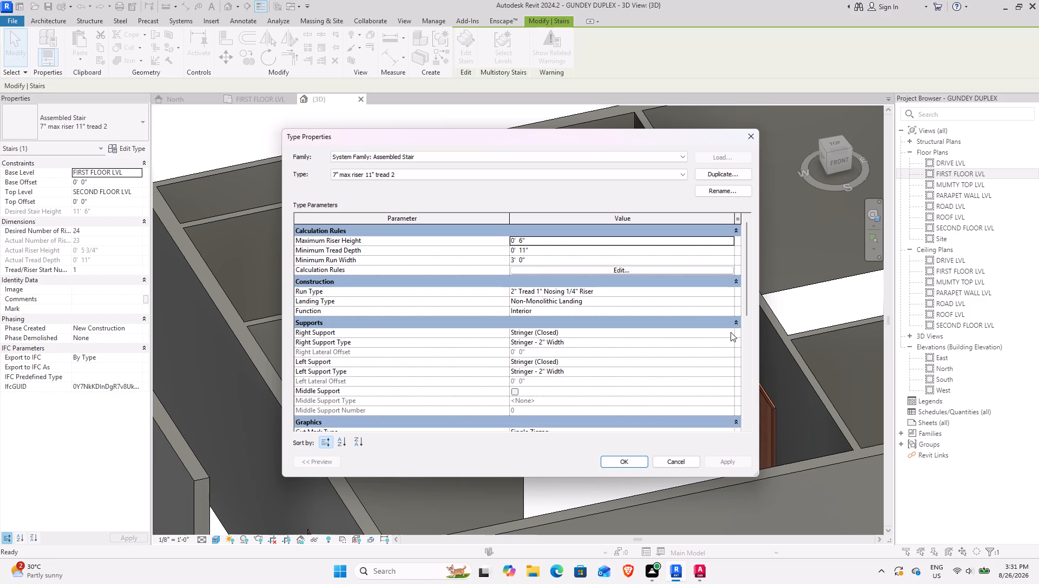
left_click(731, 332)
left_click(527, 344)
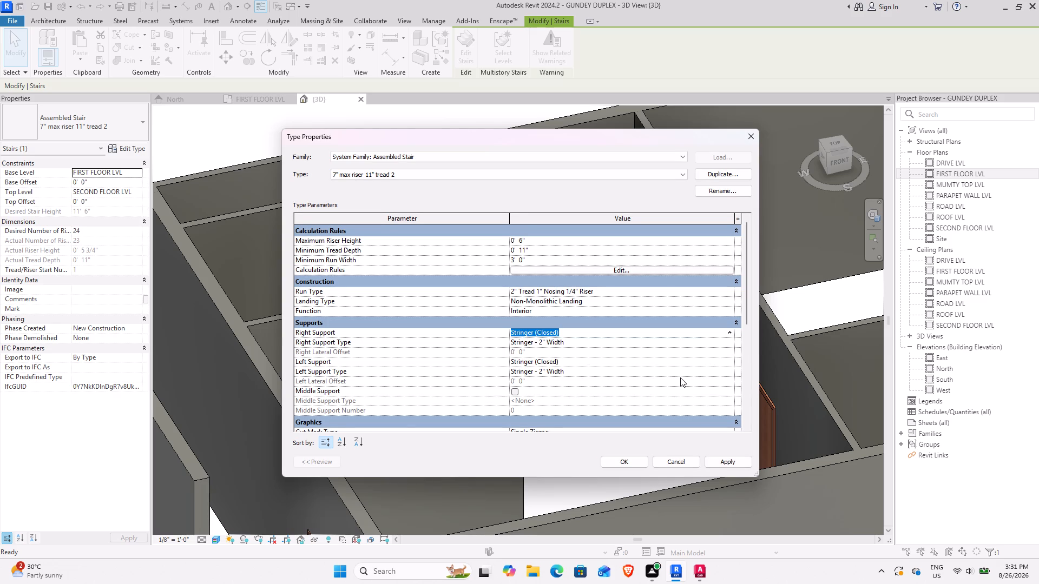
left_click(729, 370)
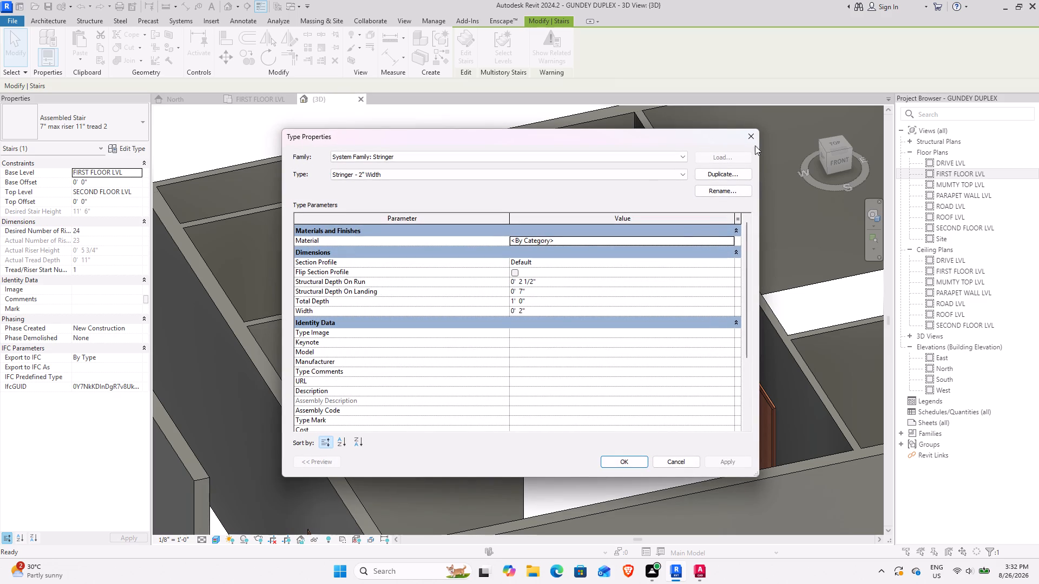
left_click(681, 456)
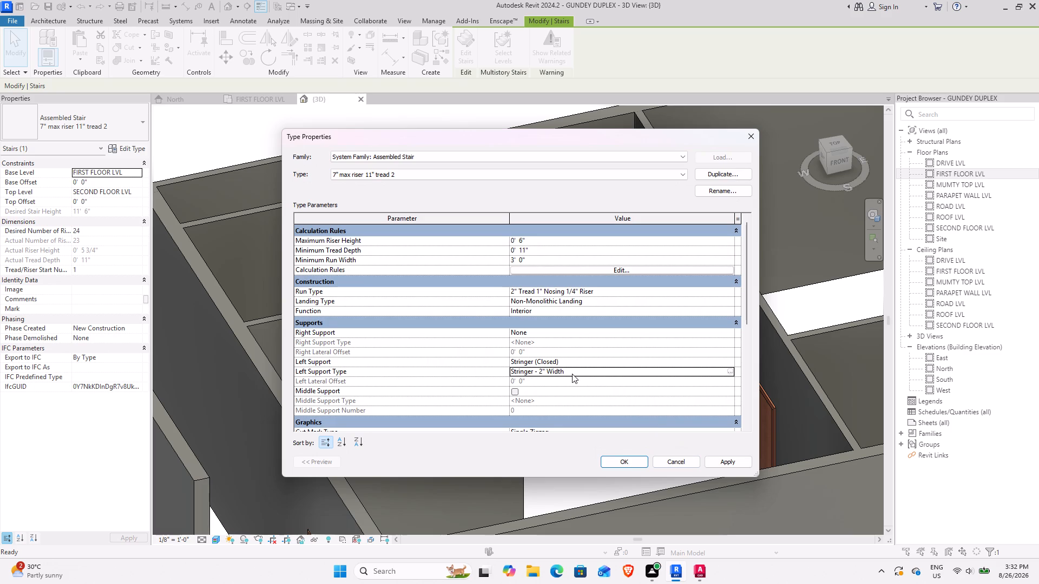
left_click(561, 363)
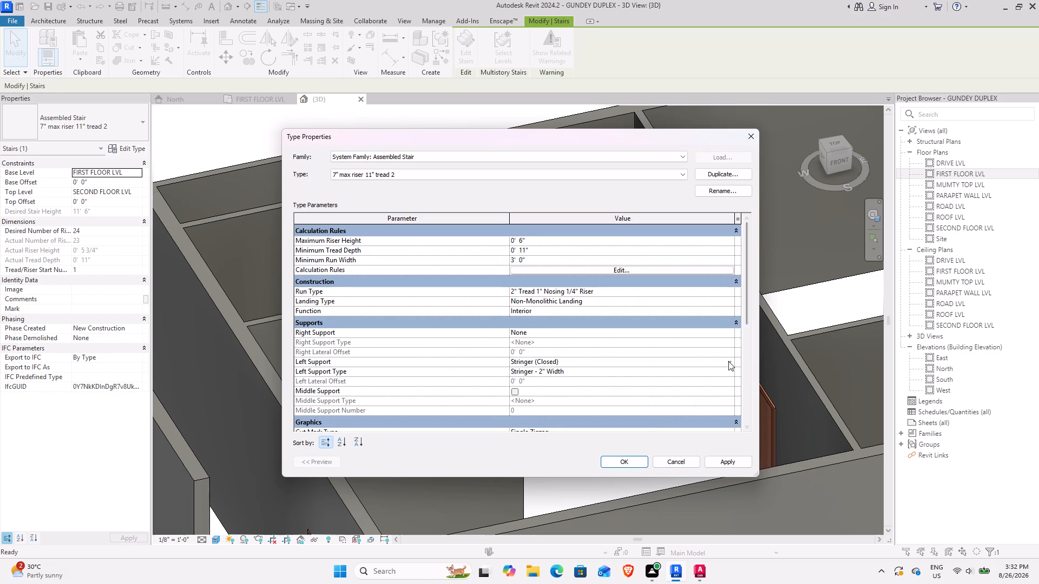
left_click(728, 361)
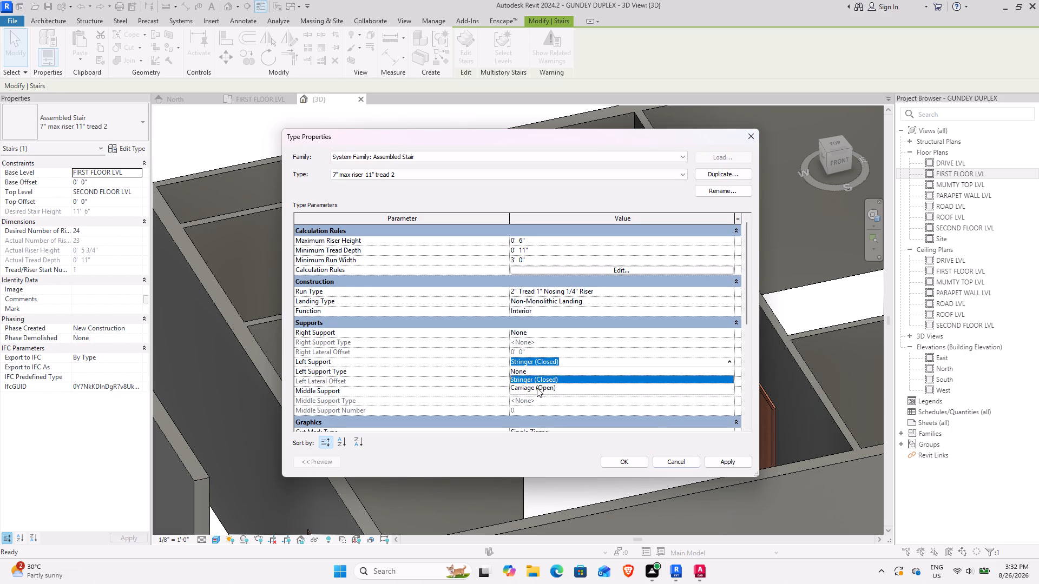
left_click(535, 369)
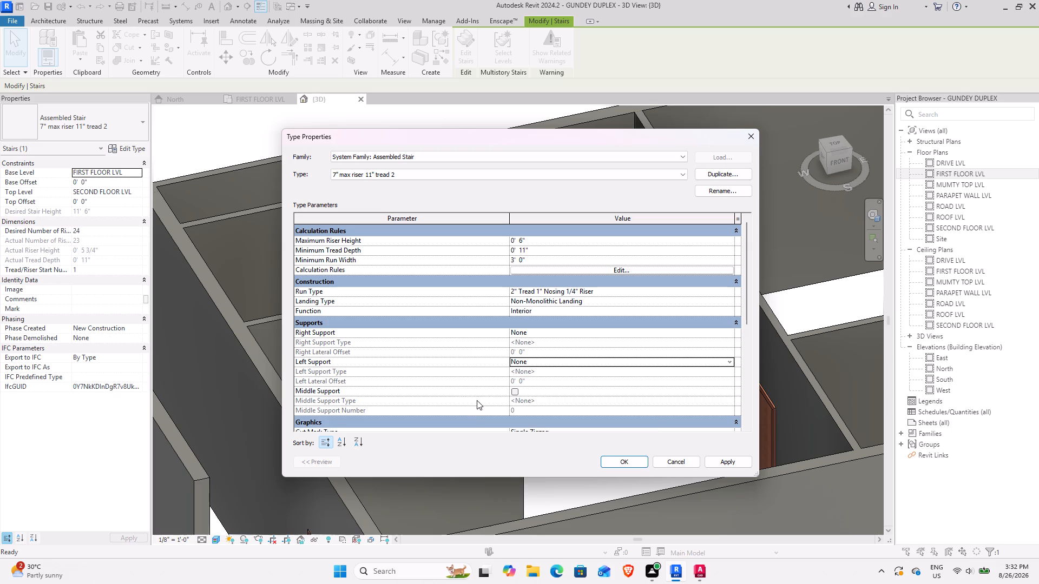
Enable the stair type's middle support and review the Carriage - 2" Width type properties without changing them.
left_click(514, 391)
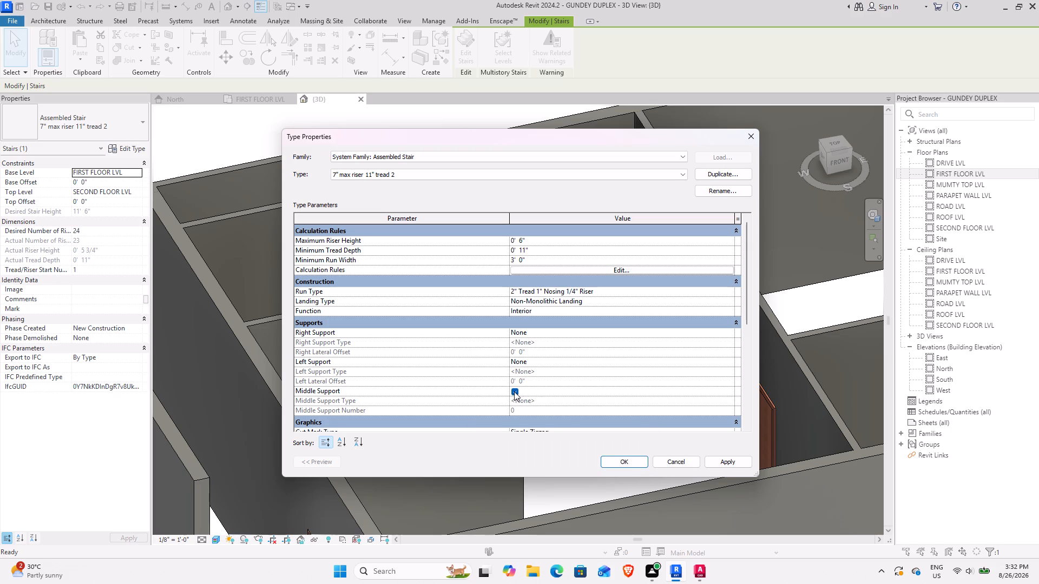
left_click(732, 401)
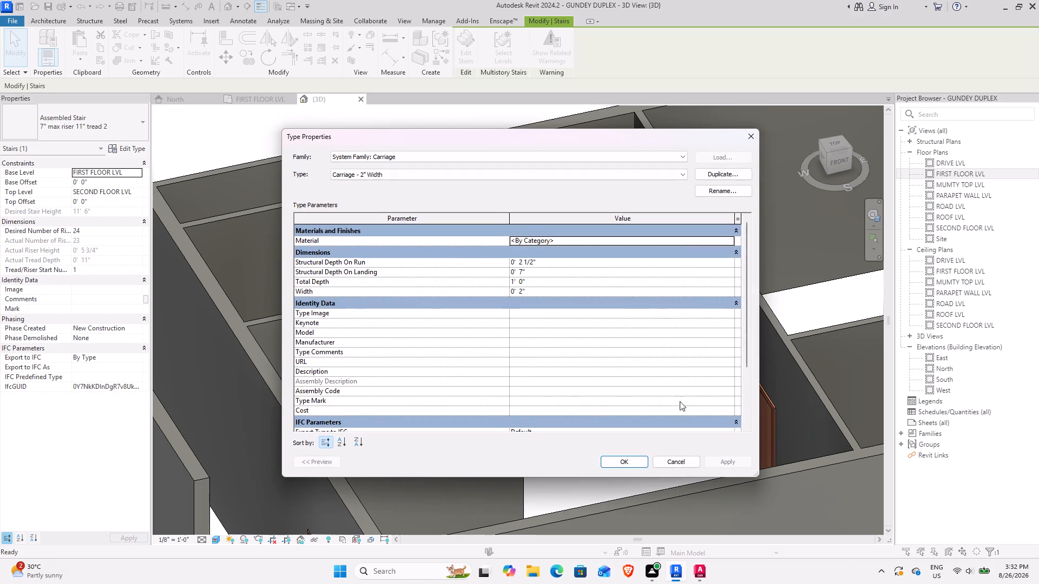
left_click(677, 467)
left_click(578, 403)
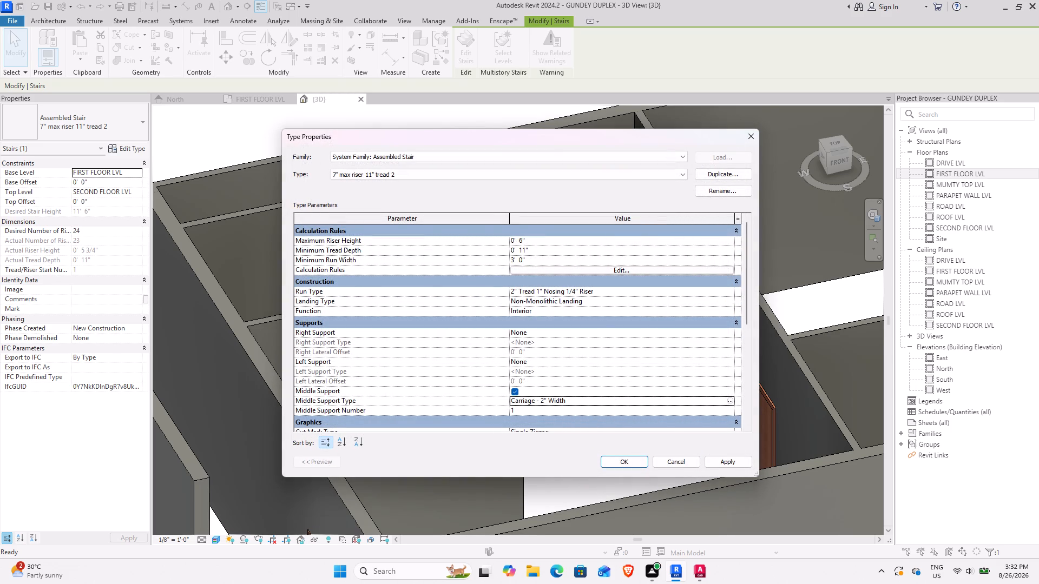
left_click(578, 403)
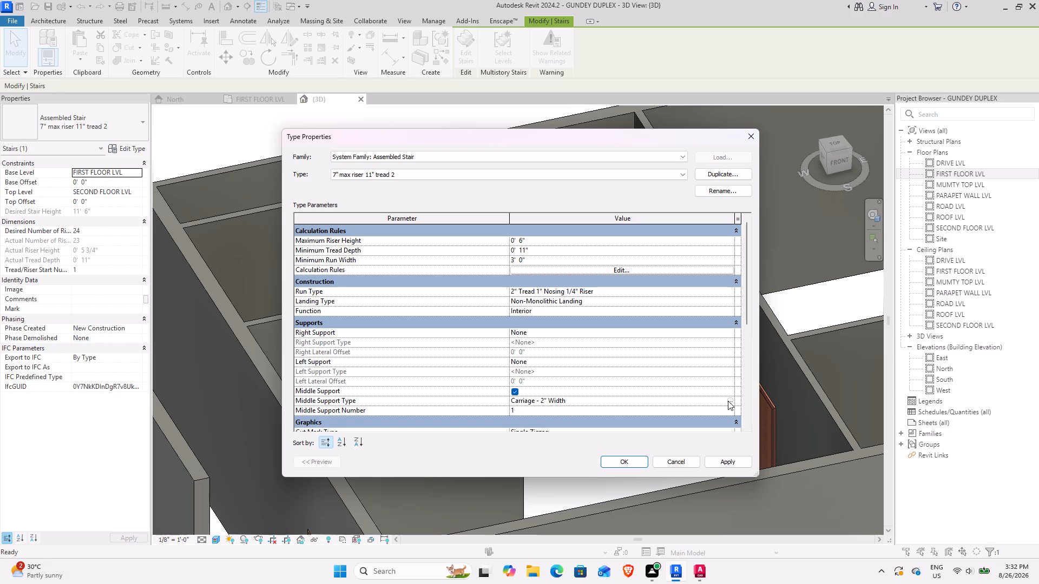
left_click(728, 401)
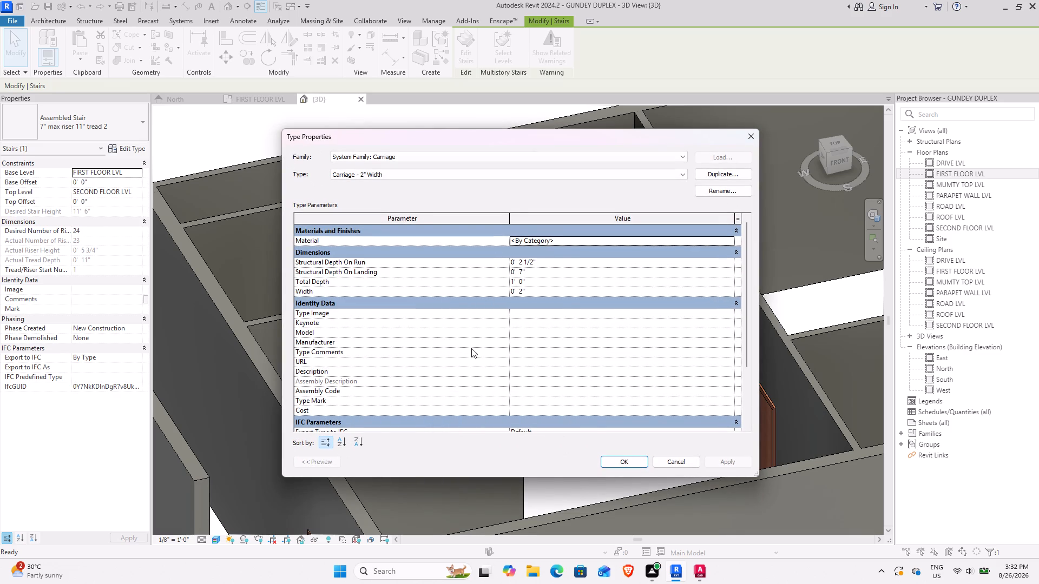
scroll(471, 348, "down", 2)
scroll(469, 354, "up", 2)
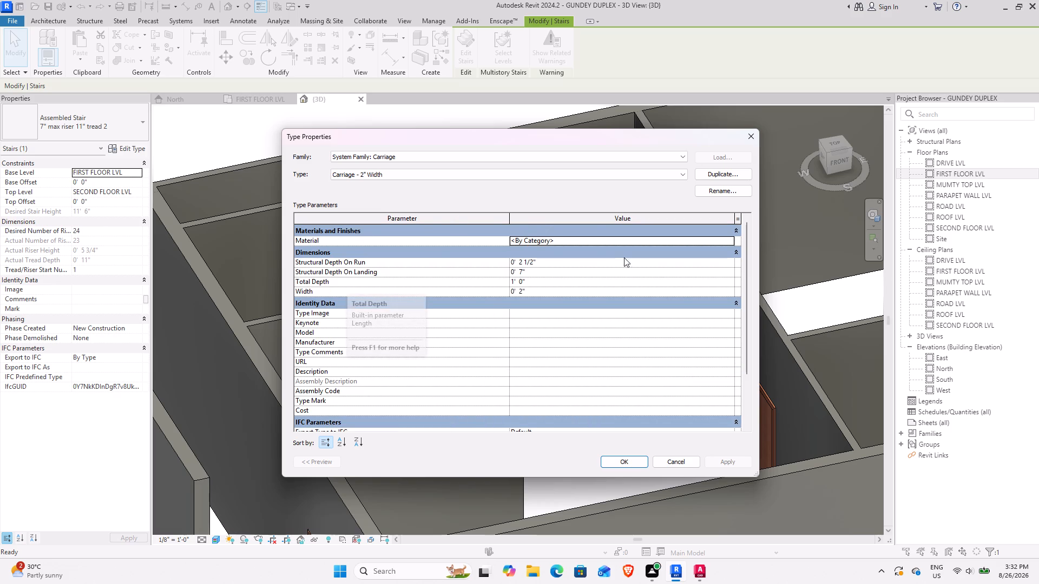
left_click(678, 462)
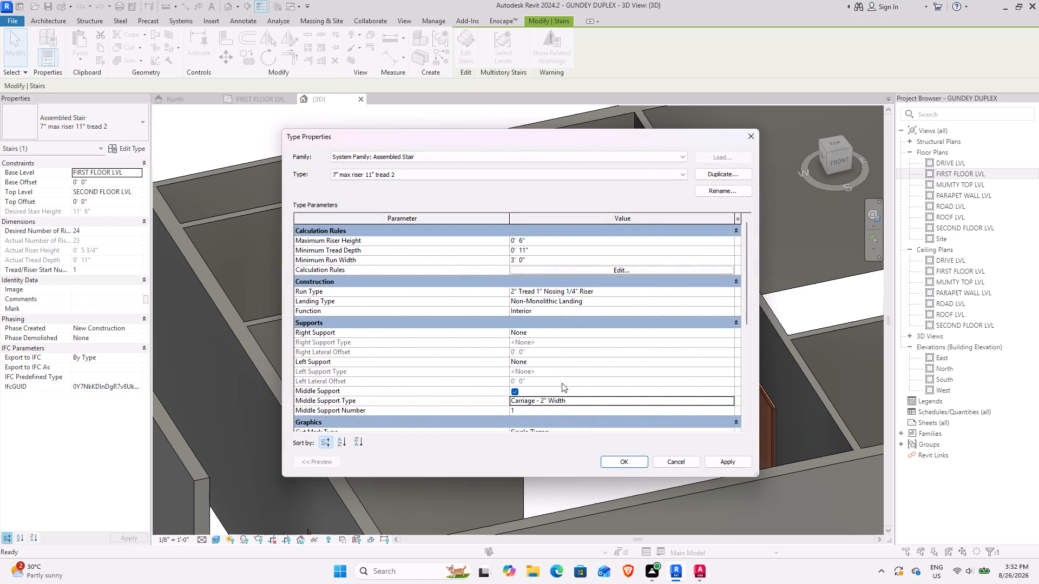
Set the stair type's middle support number to 2 and apply the type changes.
scroll(560, 377, "down", 2)
scroll(489, 361, "up", 1)
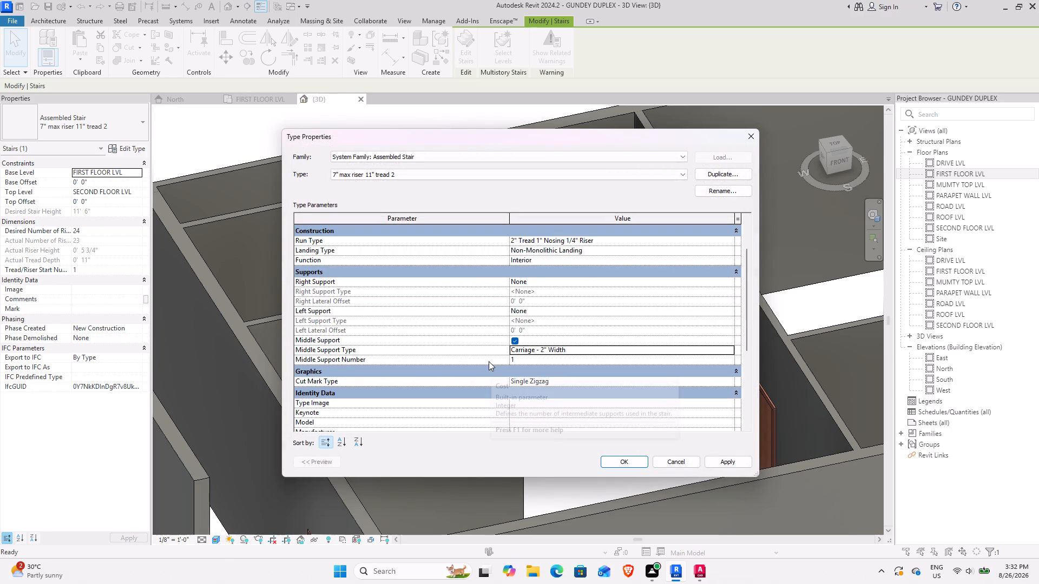
left_click(533, 359)
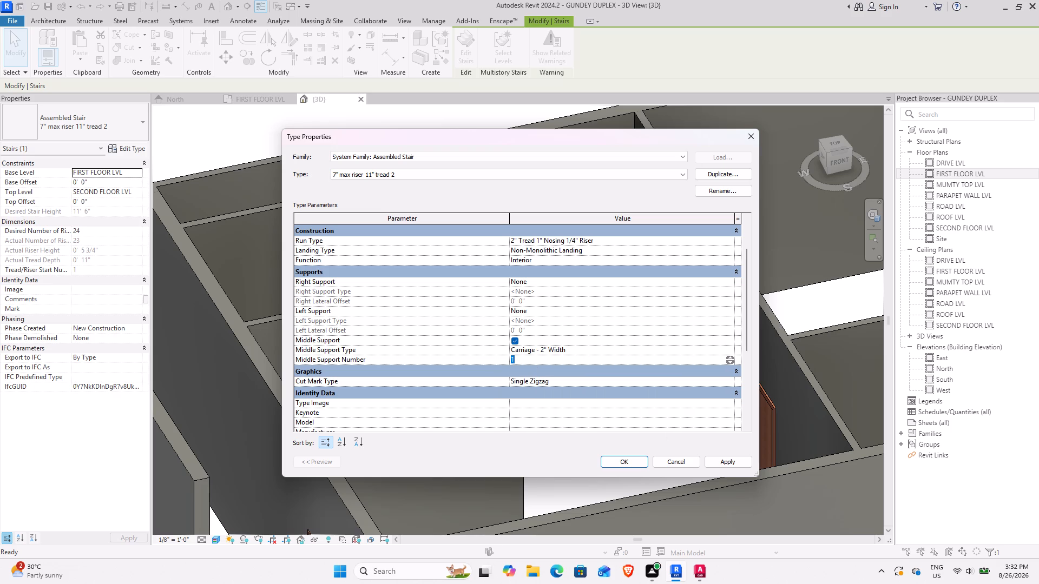
key("2")
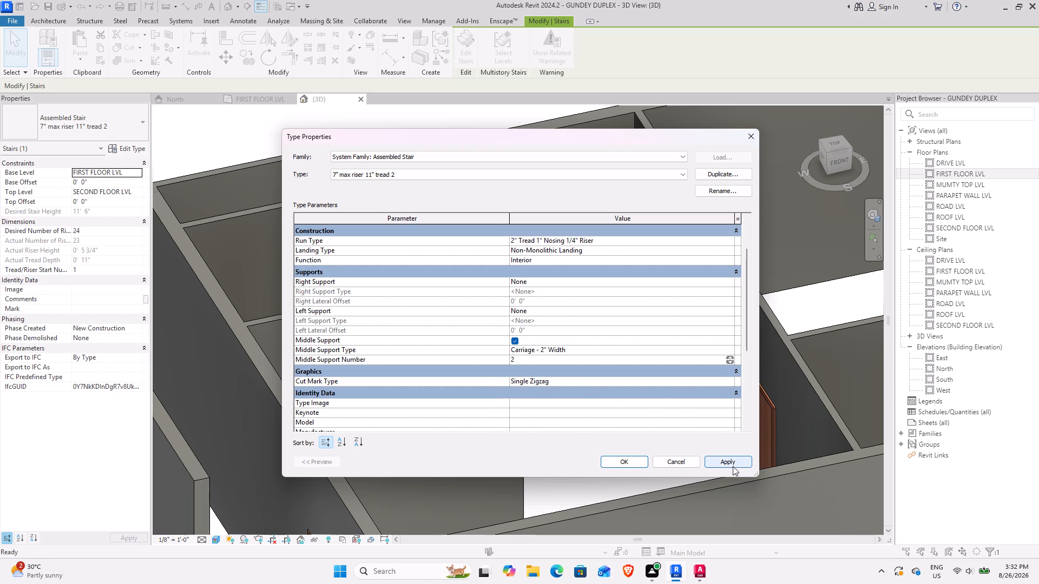
left_click(733, 466)
left_click(629, 467)
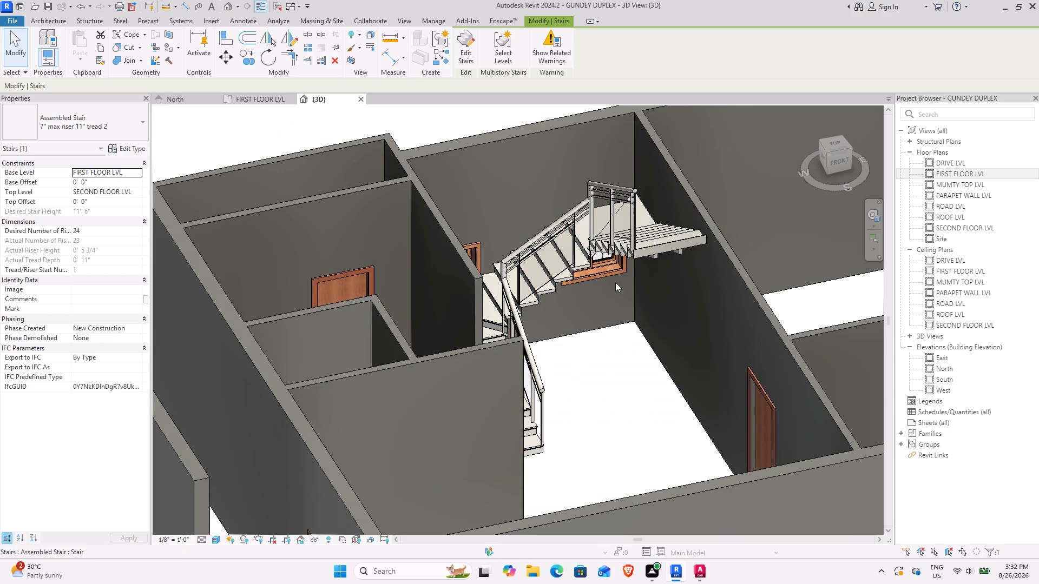
Open the U-shaped stair for editing and set its run type's Tread Thickness to 1".
left_click(660, 247)
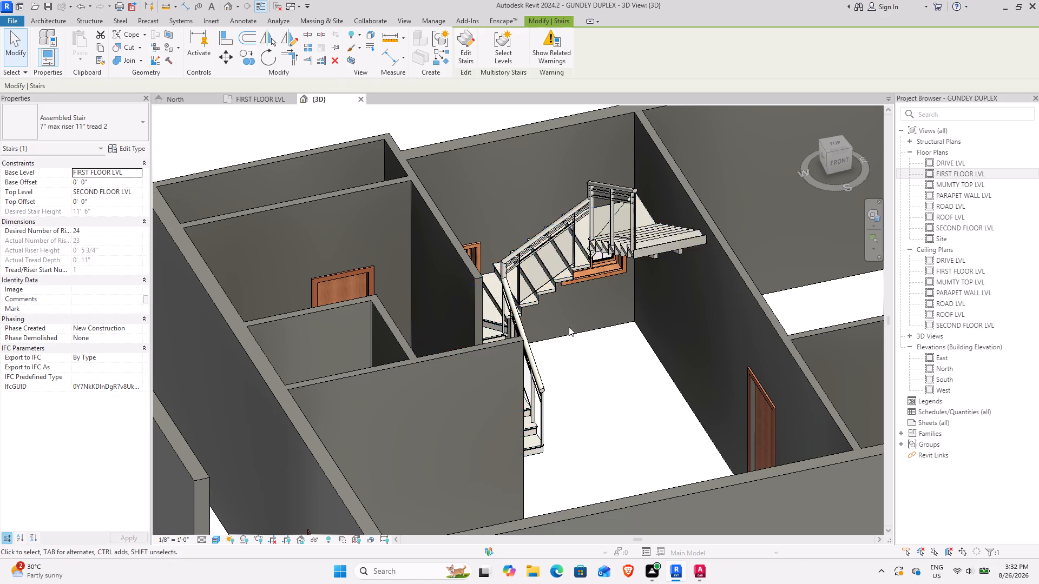
scroll(547, 268, "up", 11)
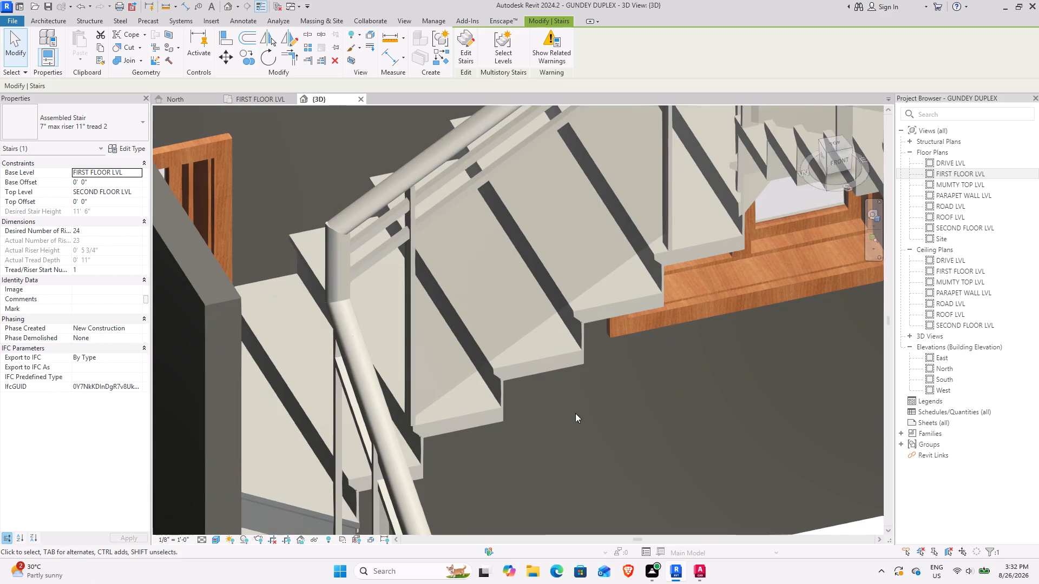
scroll(606, 453, "down", 4)
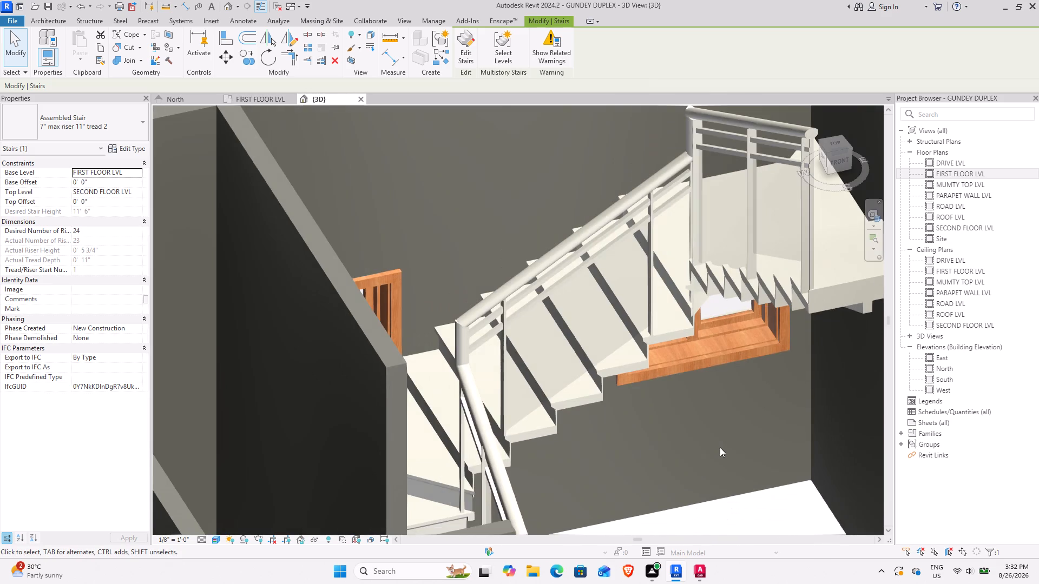
middle_click_drag(718, 447, 594, 436)
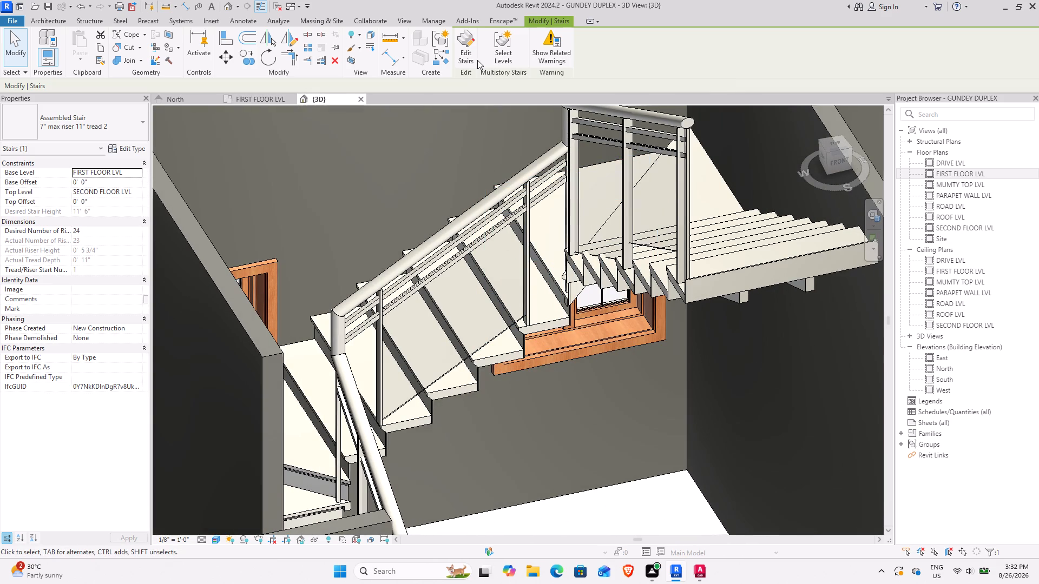
left_click(469, 49)
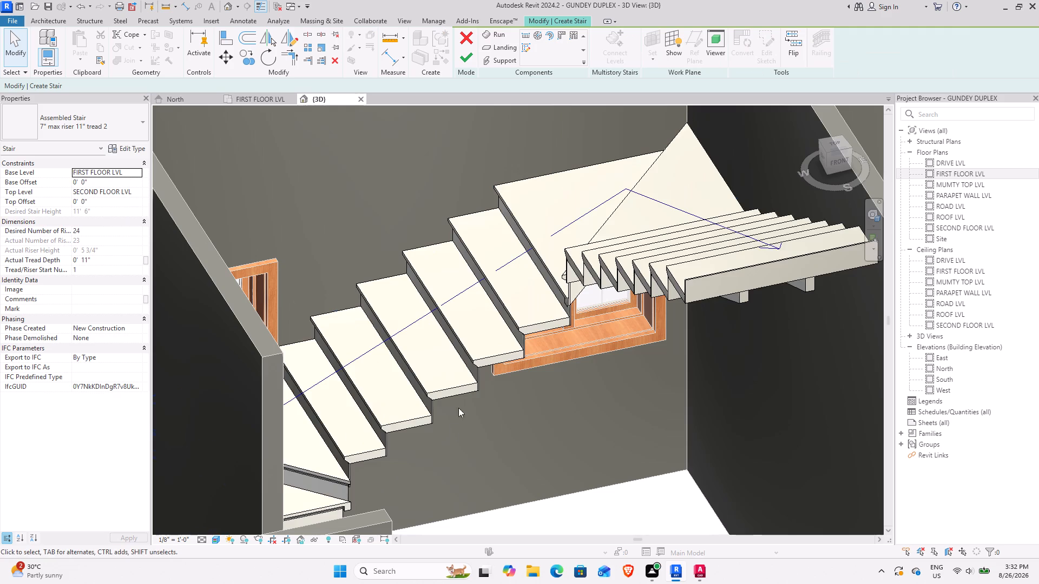
left_click(445, 390)
left_click(122, 145)
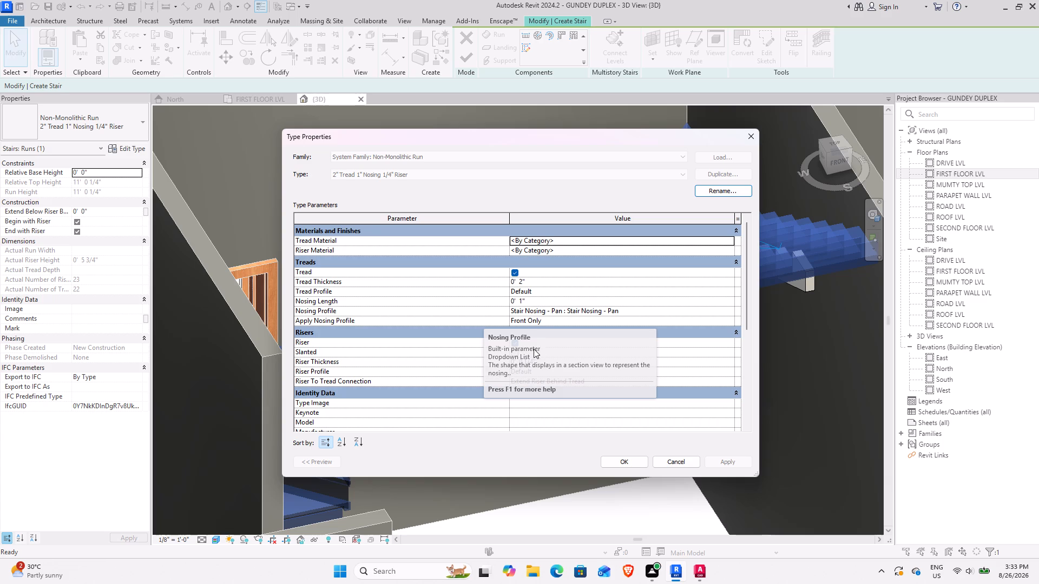
left_click(557, 281)
type("1\"")
key("Return")
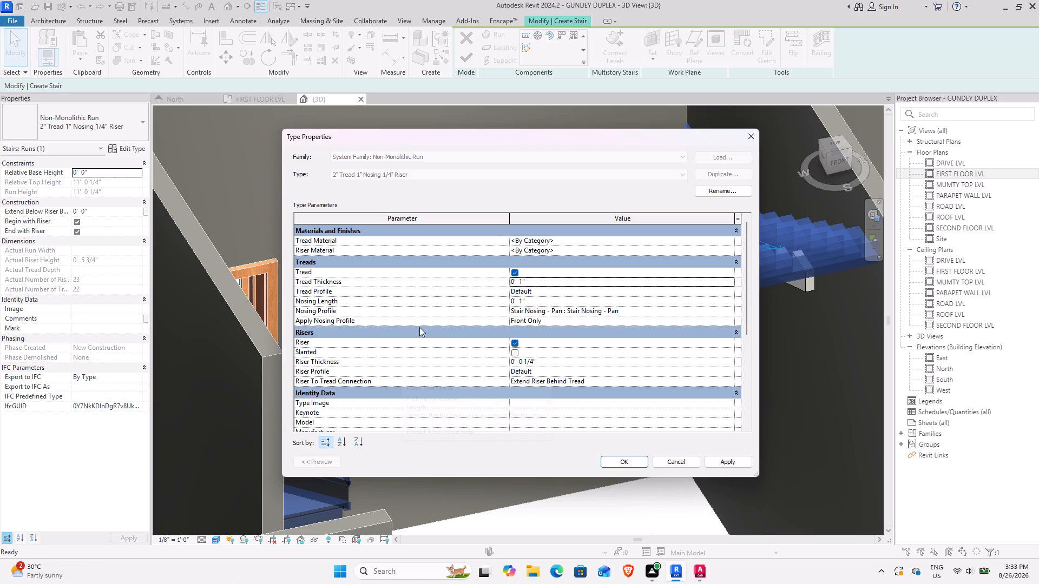
Turn off risers in the 2" Tread 1" Nosing 1/4" Riser run type, apply, and finish editing the stair.
left_click(515, 339)
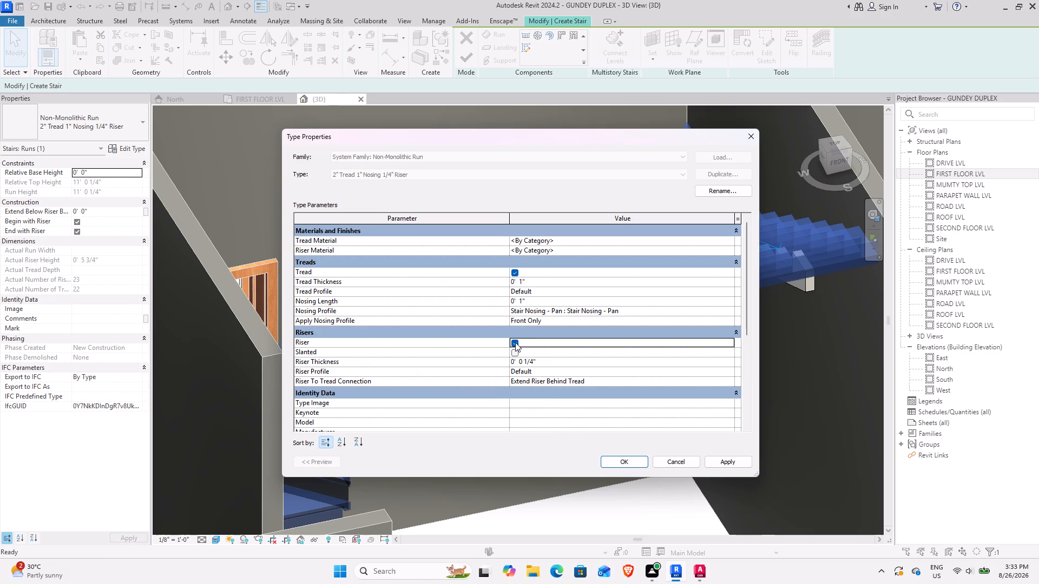
left_click(515, 342)
scroll(459, 419, "down", 2)
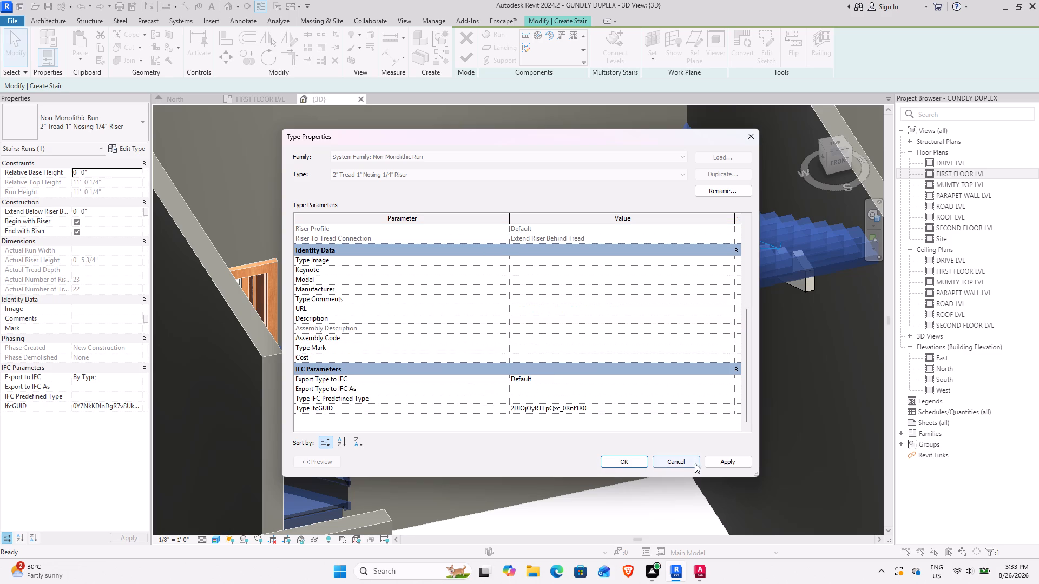
left_click(715, 462)
left_click(626, 462)
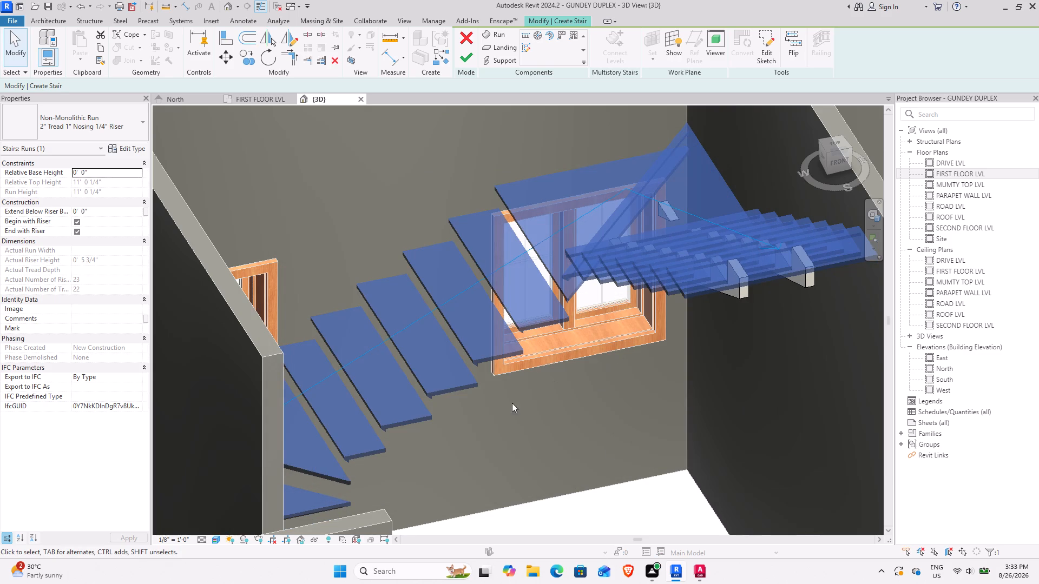
left_click(562, 454)
scroll(528, 429, "down", 2)
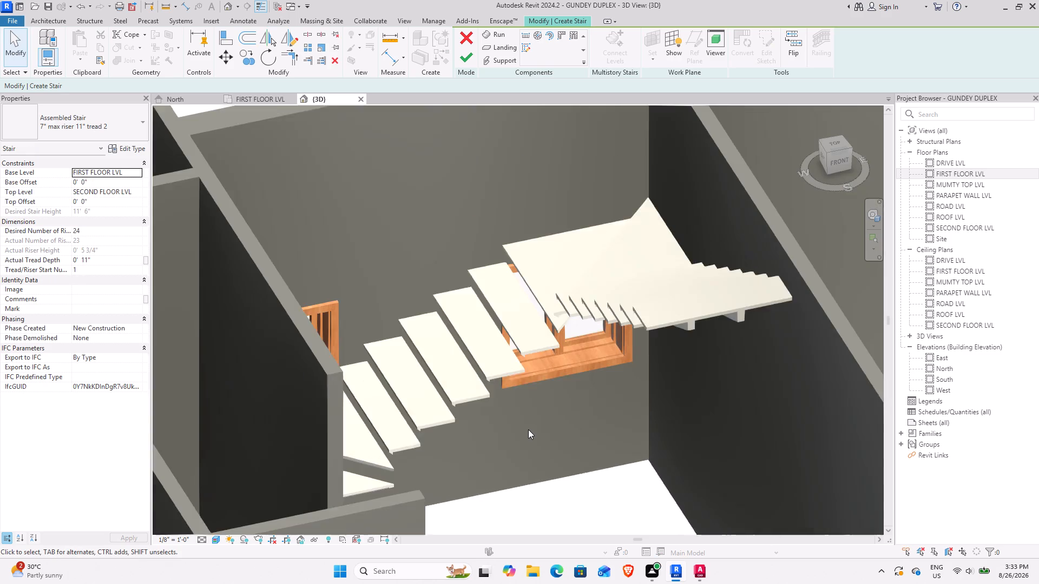
scroll(528, 429, "down", 1)
middle_click_drag(547, 483, 534, 480, "shift")
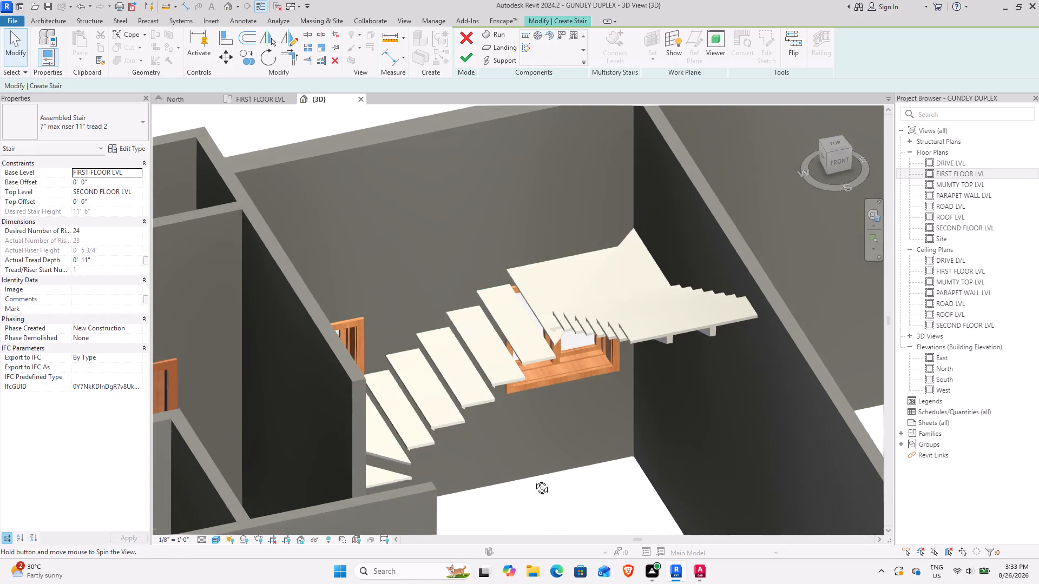
middle_click_drag(534, 480, 541, 413, "shift")
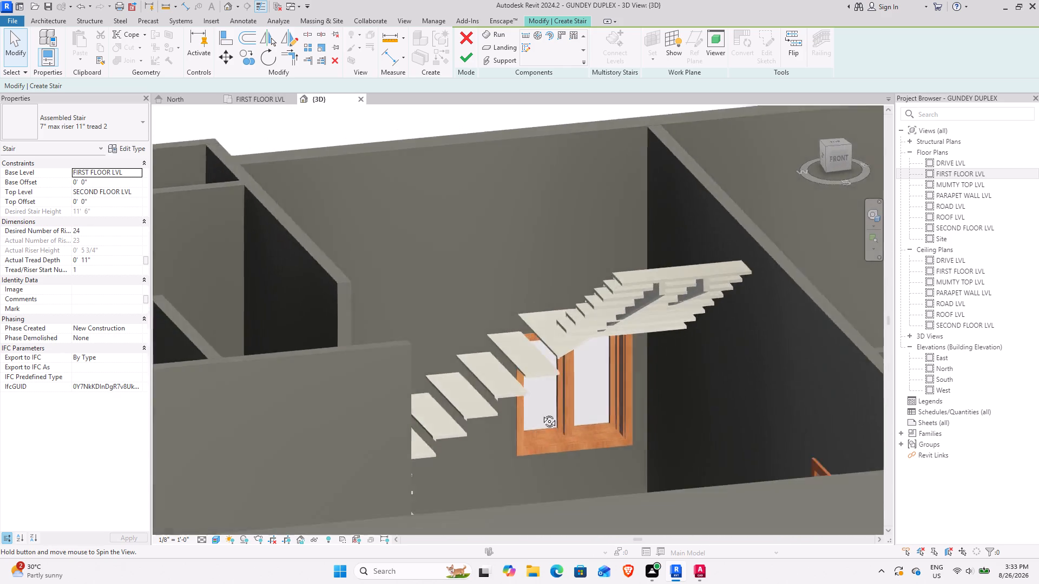
middle_click_drag(541, 413, 538, 433, "shift")
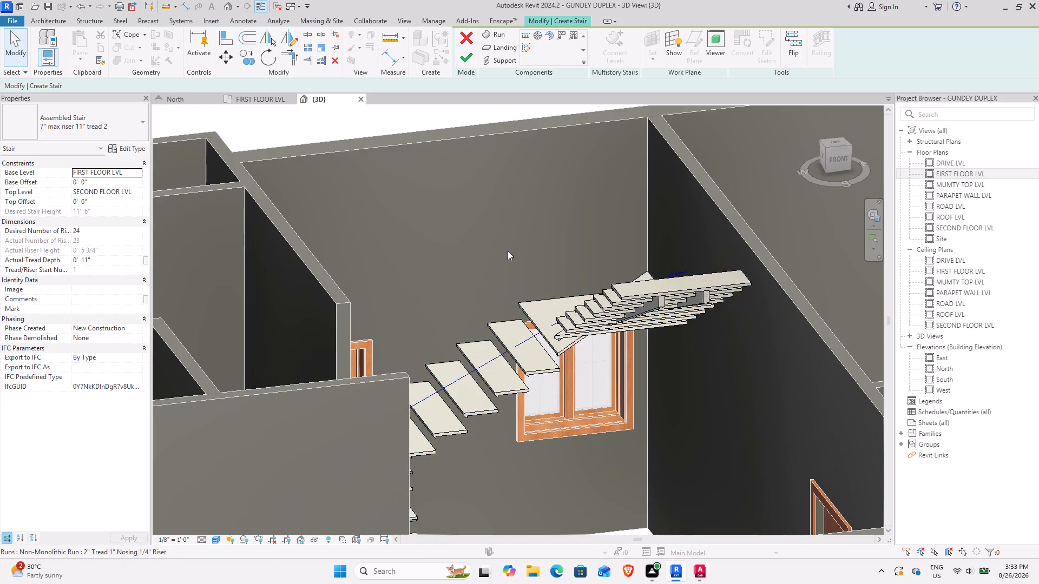
left_click(458, 50)
Examine the open-riser stair's treads, railing and middle supports from several angles in 3D.
middle_click_drag(606, 503, 595, 492, "shift")
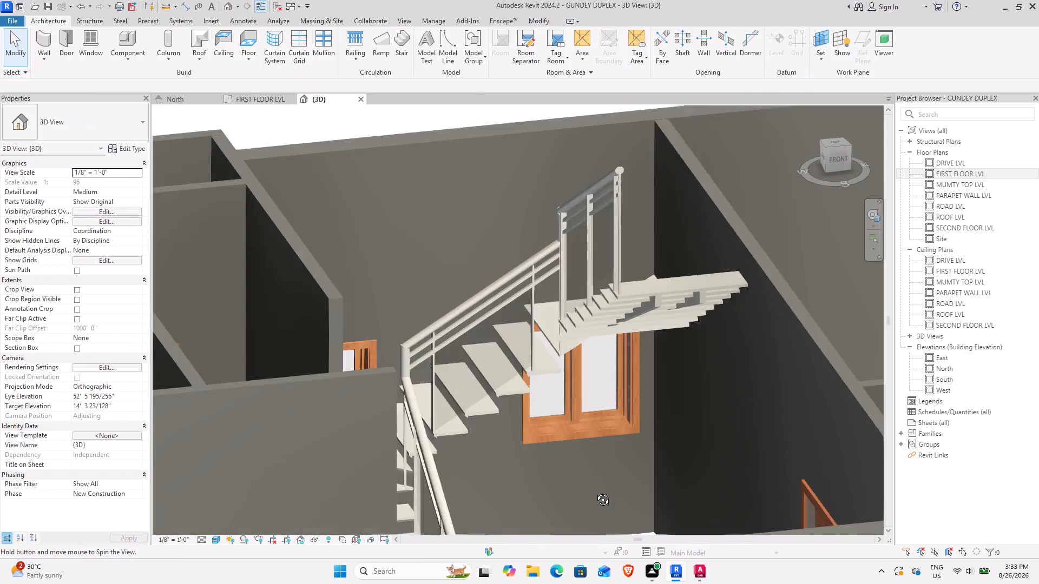
middle_click_drag(595, 492, 675, 434, "shift")
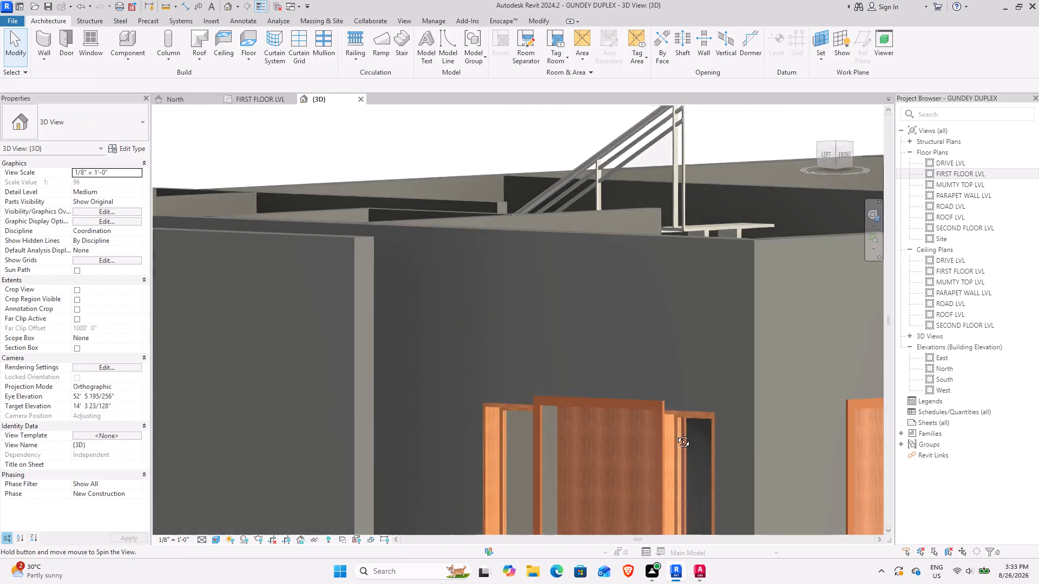
middle_click_drag(675, 434, 621, 499, "shift")
middle_click_drag(618, 497, 537, 464, "shift")
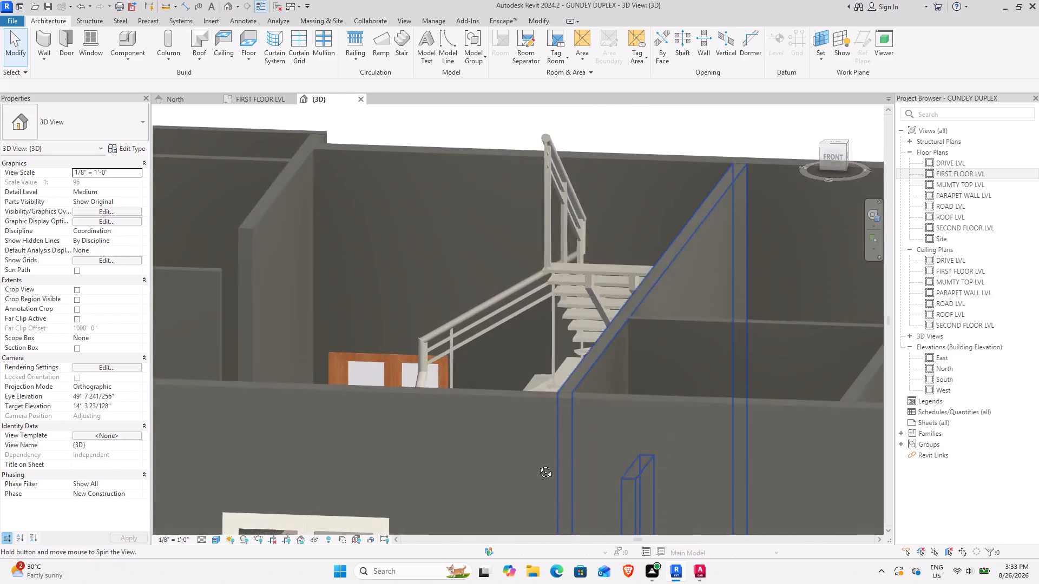
middle_click_drag(537, 464, 724, 562, "shift")
middle_click_drag(517, 455, 694, 442, "shift")
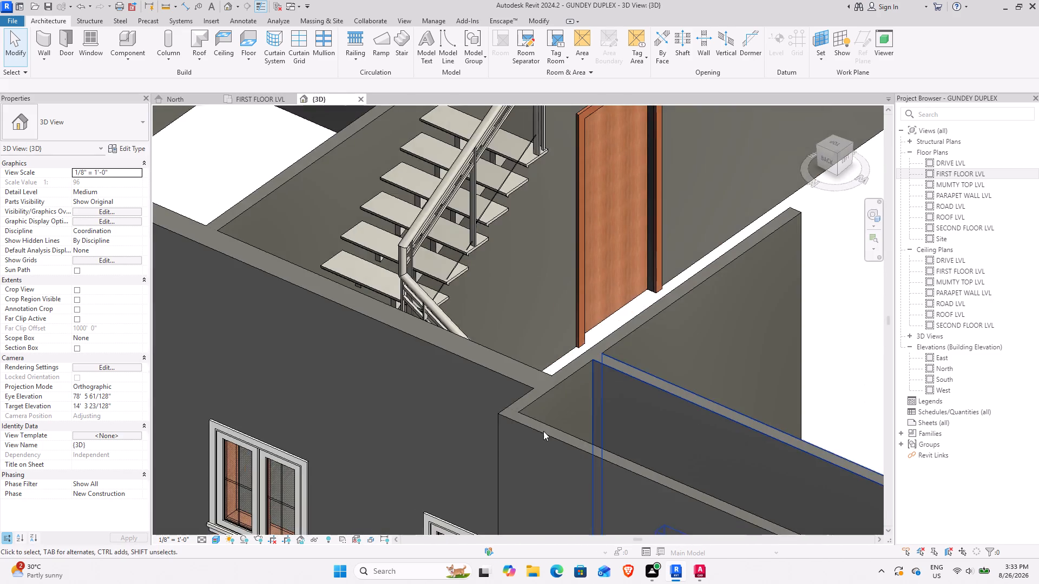
middle_click_drag(543, 431, 451, 565, "shift")
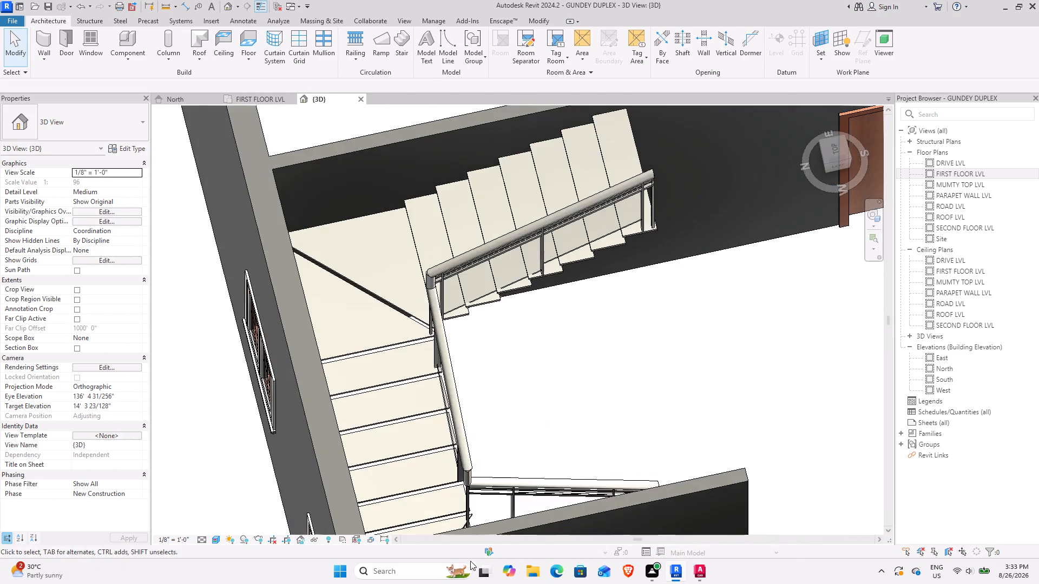
middle_click_drag(574, 468, 251, 361)
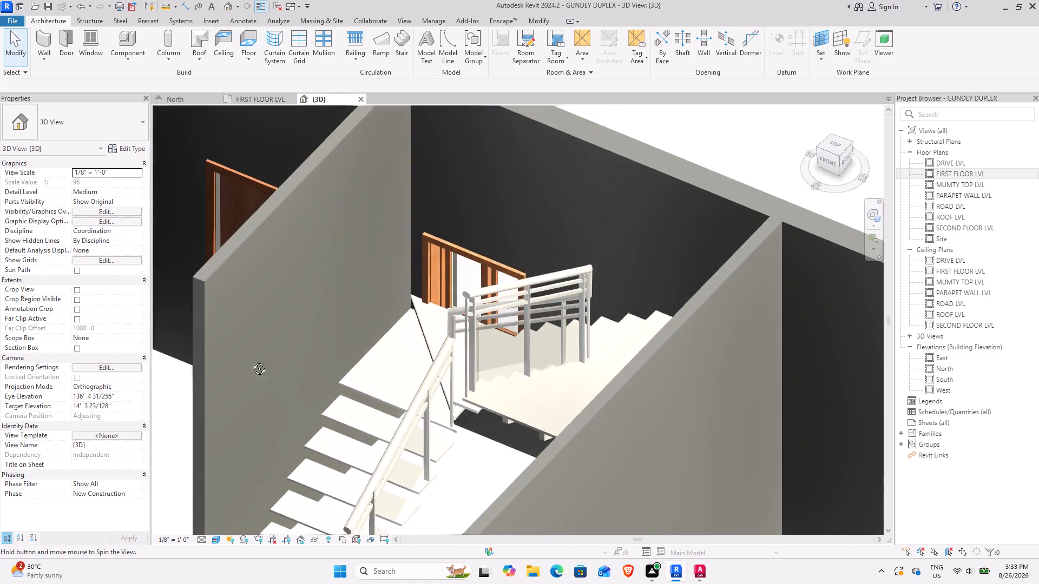
middle_click_drag(251, 361, 251, 348)
middle_click_drag(271, 383, 292, 457, "shift")
middle_click_drag(406, 519, 482, 377)
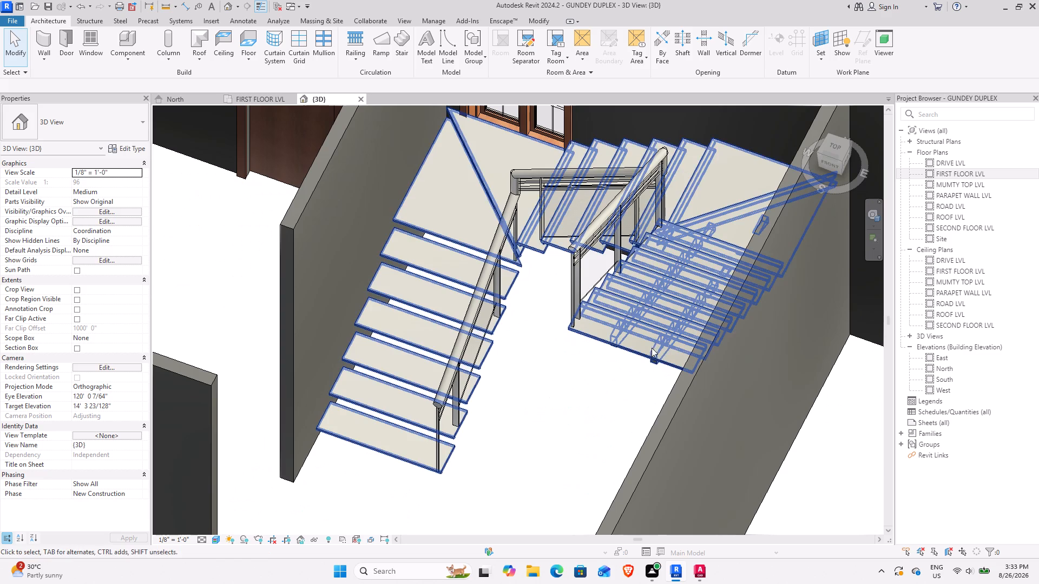
Set the Middle Support Number of stair type 7" max riser 11" tread 2 to 1 and apply it.
left_click(653, 343)
left_click(138, 146)
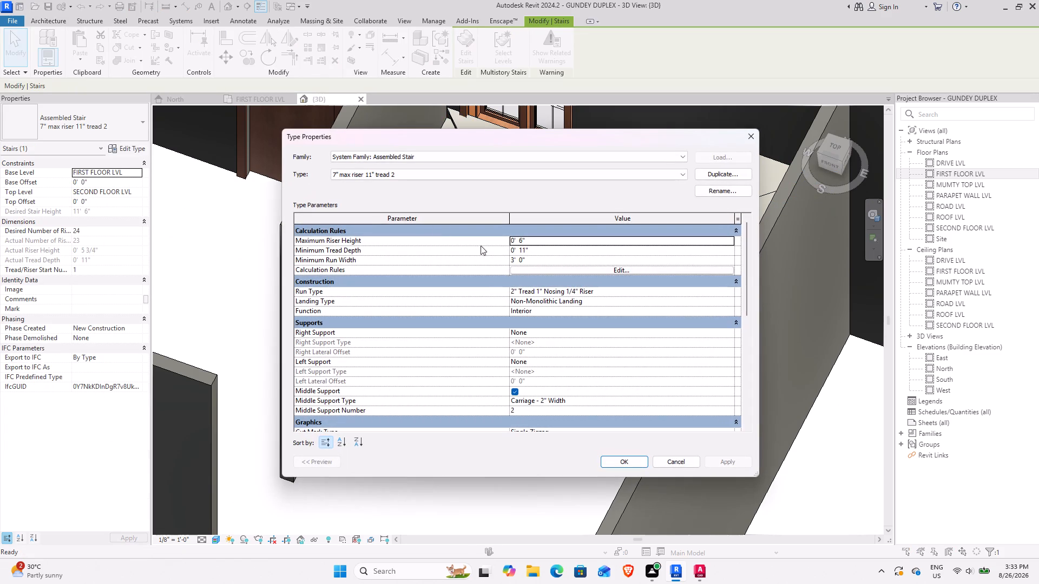
left_click(527, 409)
key("1")
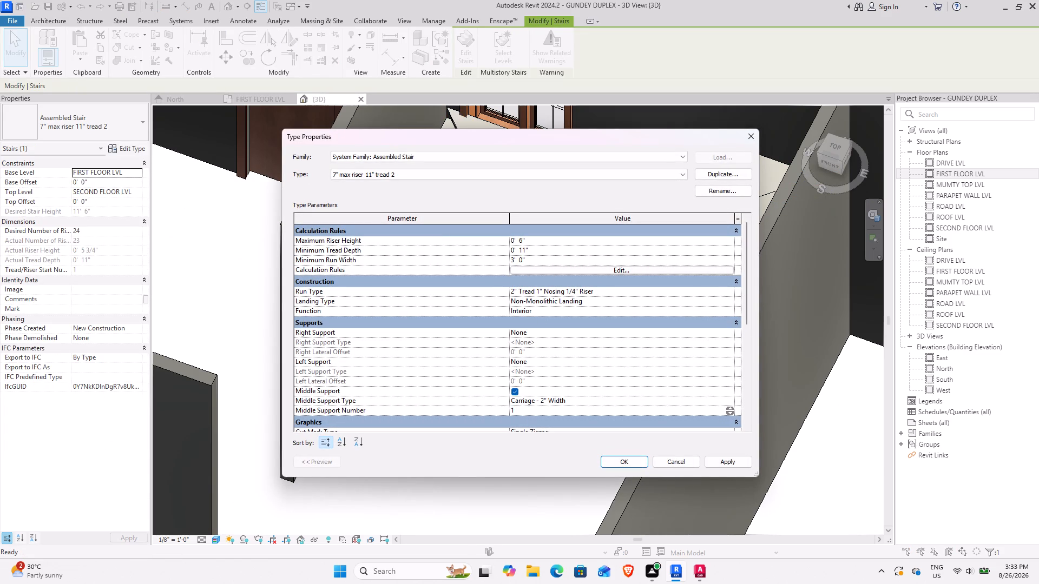
left_click(736, 466)
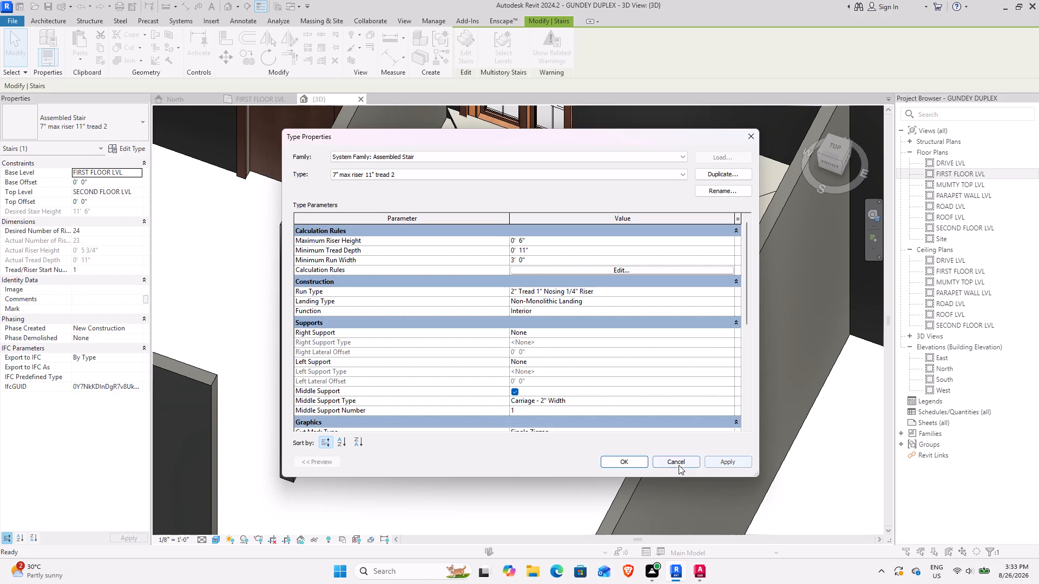
left_click(630, 462)
left_click(496, 490)
Inspect the stair's middle support, landings and open treads from above, below and the sides in 3D.
middle_click_drag(496, 490, 592, 307, "shift")
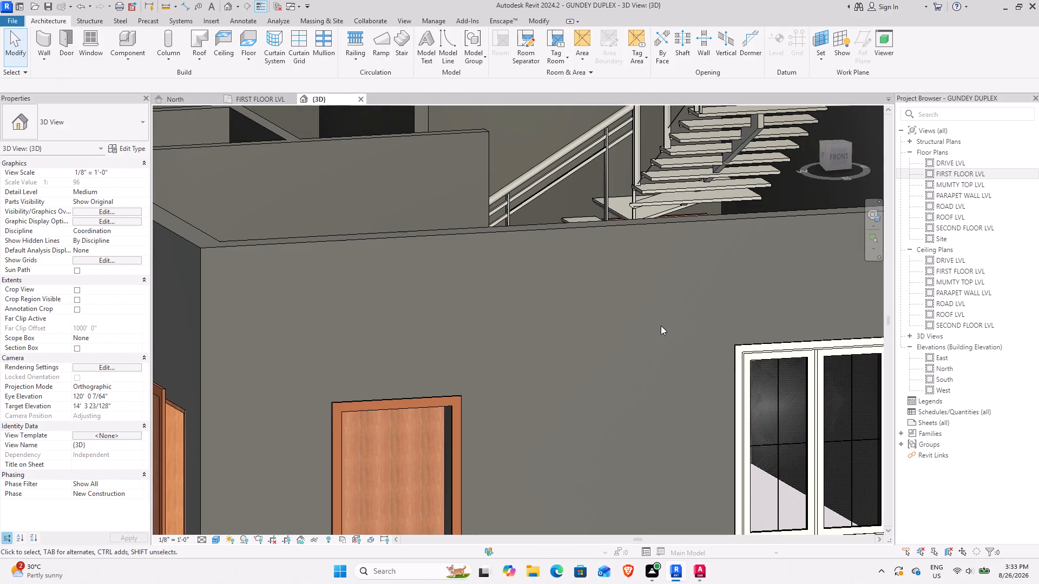
middle_click_drag(661, 326, 584, 502)
middle_click_drag(563, 508, 567, 493, "shift")
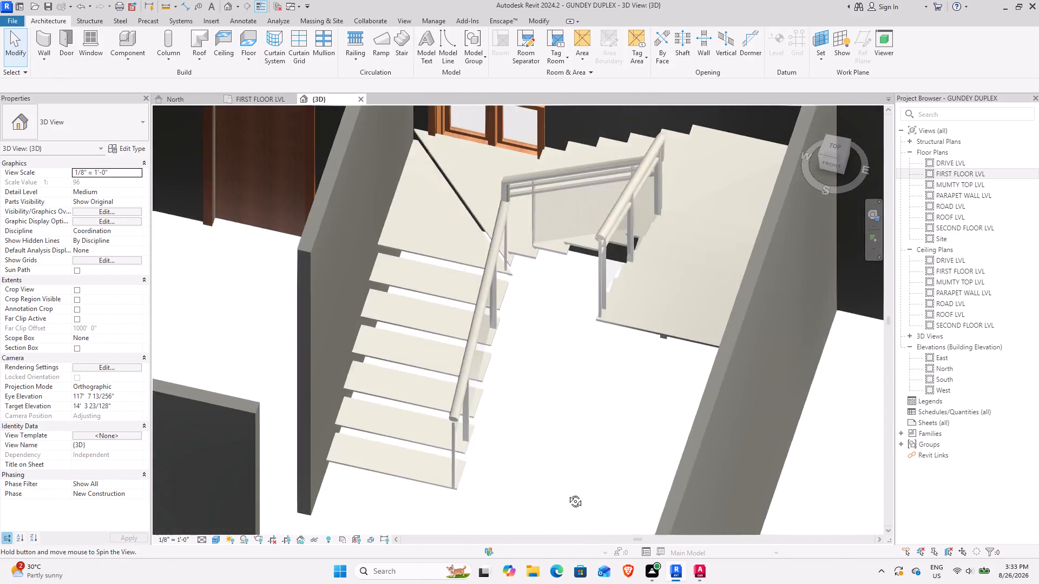
middle_click_drag(567, 493, 596, 368, "shift")
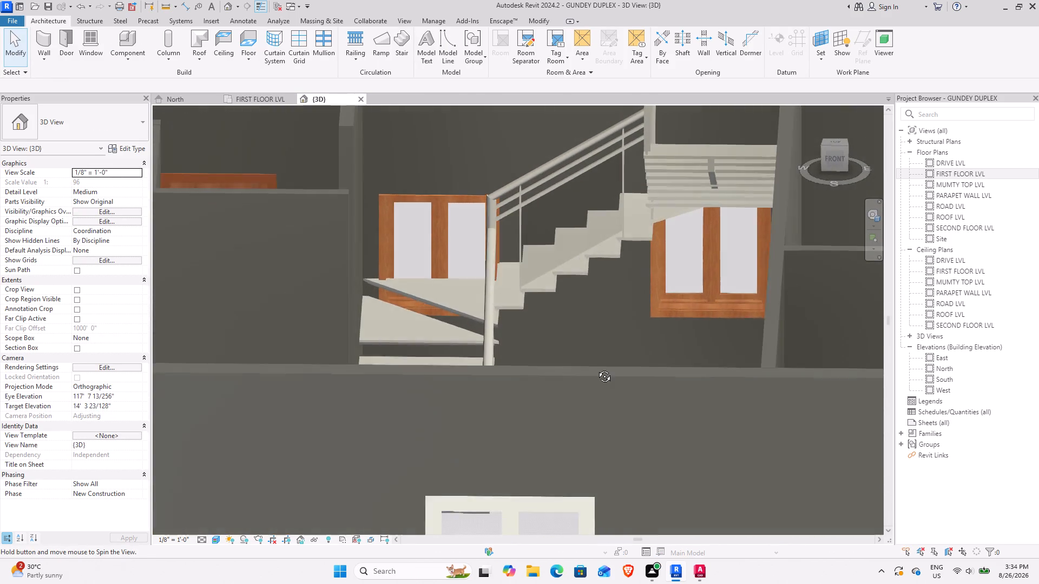
middle_click_drag(596, 368, 584, 505, "shift")
middle_click_drag(513, 506, 530, 483, "shift")
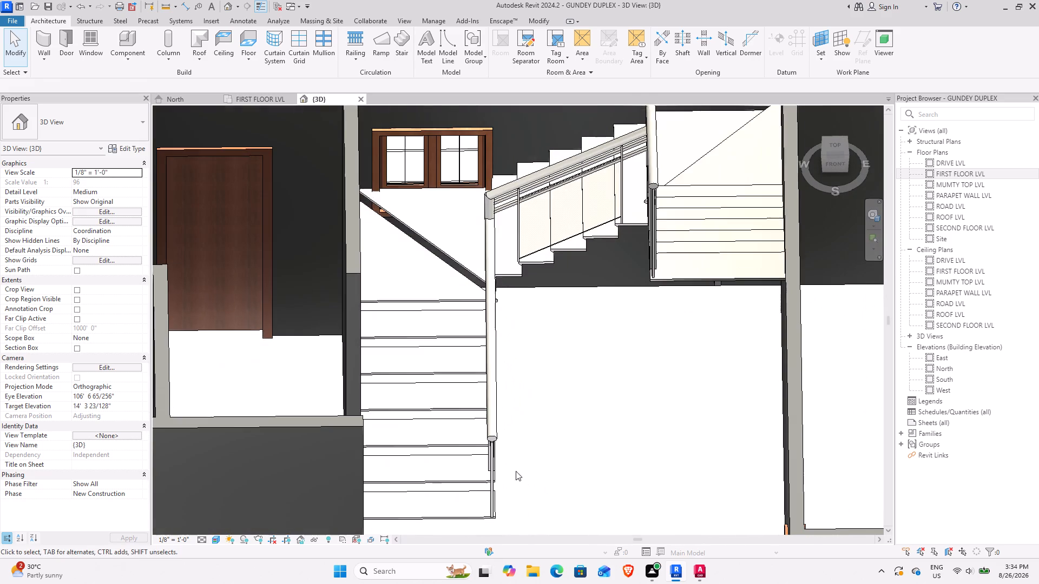
left_click(715, 278)
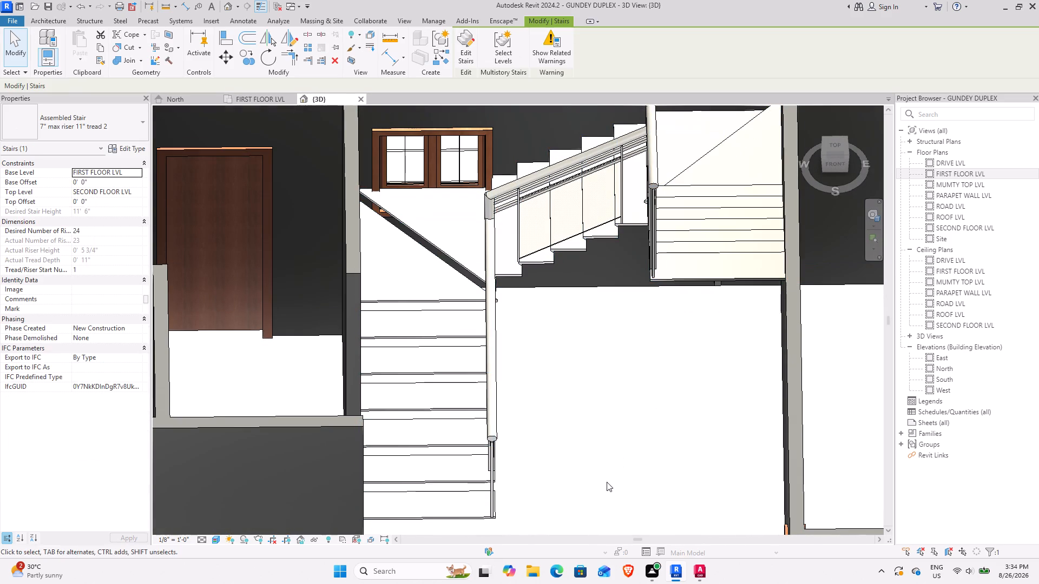
middle_click_drag(607, 482, 663, 333, "shift")
middle_click(661, 334, "shift")
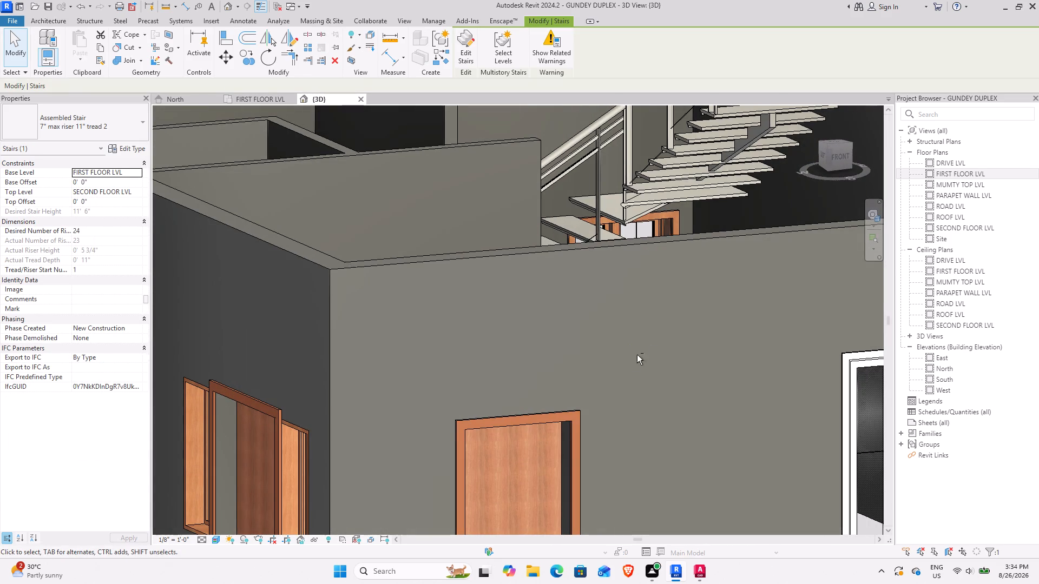
middle_click_drag(630, 358, 628, 408, "shift")
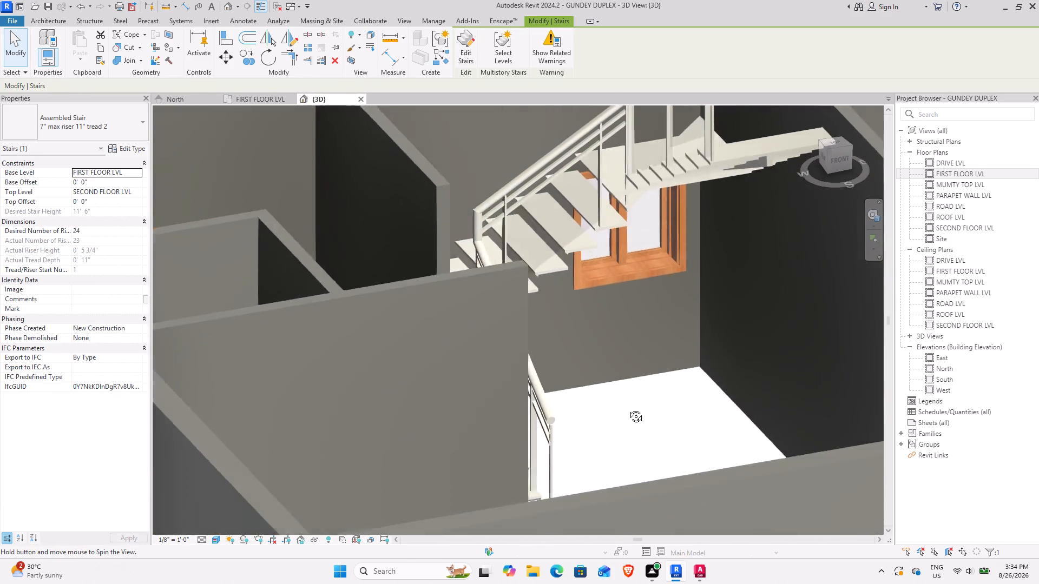
middle_click_drag(628, 408, 681, 376, "shift")
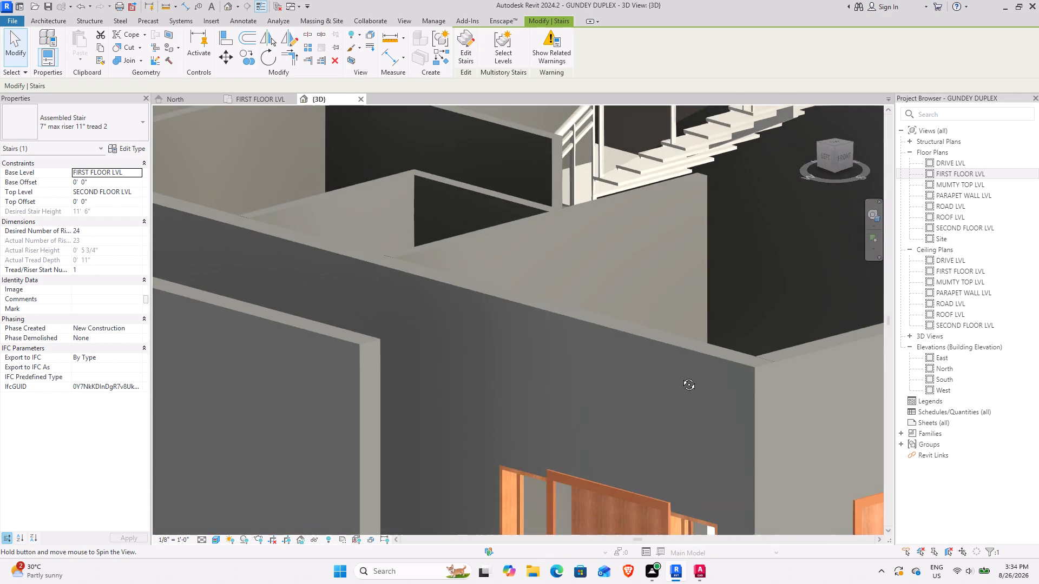
middle_click_drag(681, 376, 525, 491, "shift")
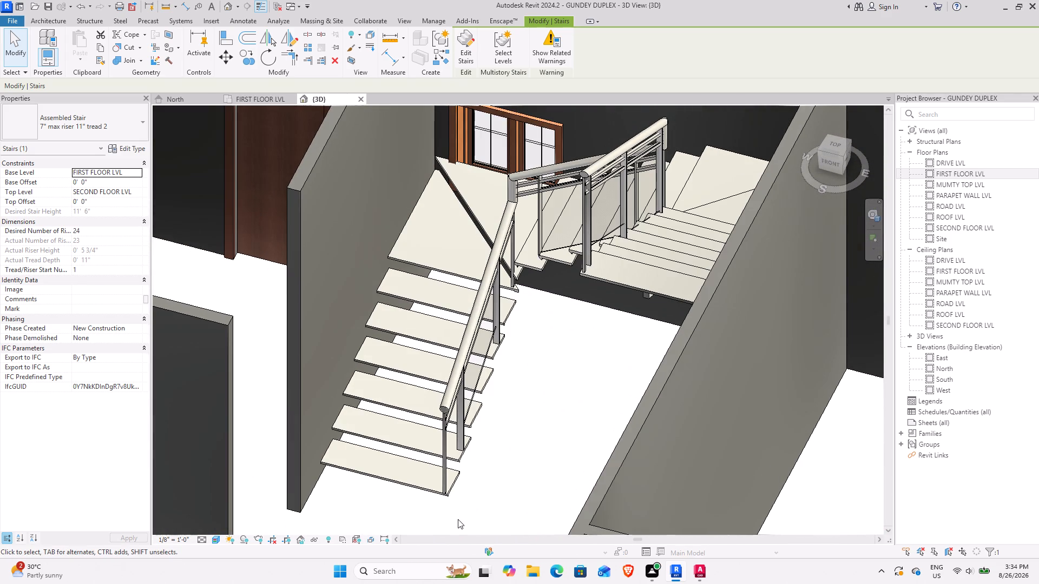
middle_click_drag(458, 519, 505, 494, "shift")
middle_click_drag(510, 493, 567, 428, "shift")
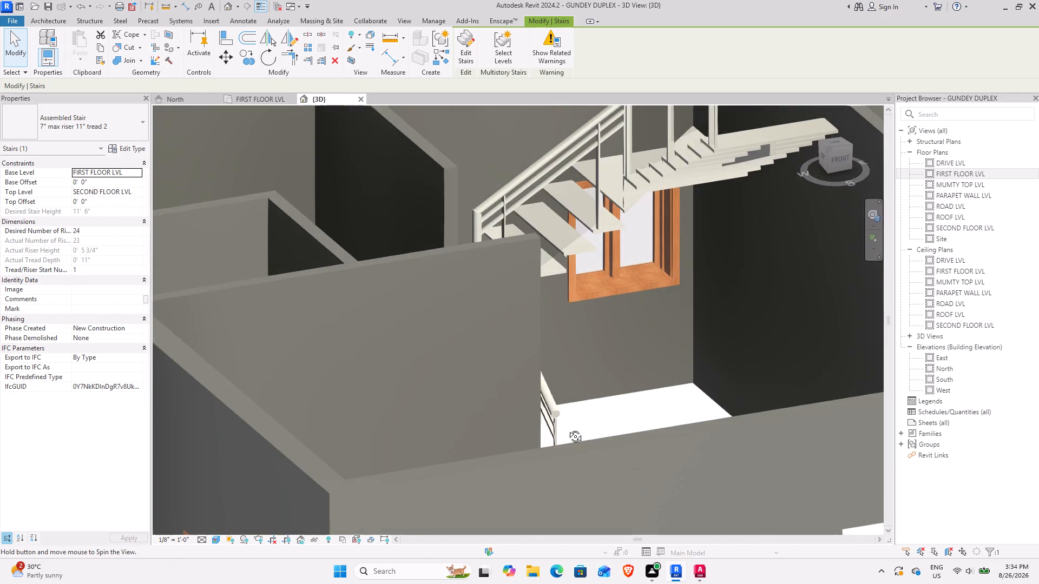
middle_click_drag(567, 428, 498, 477, "shift")
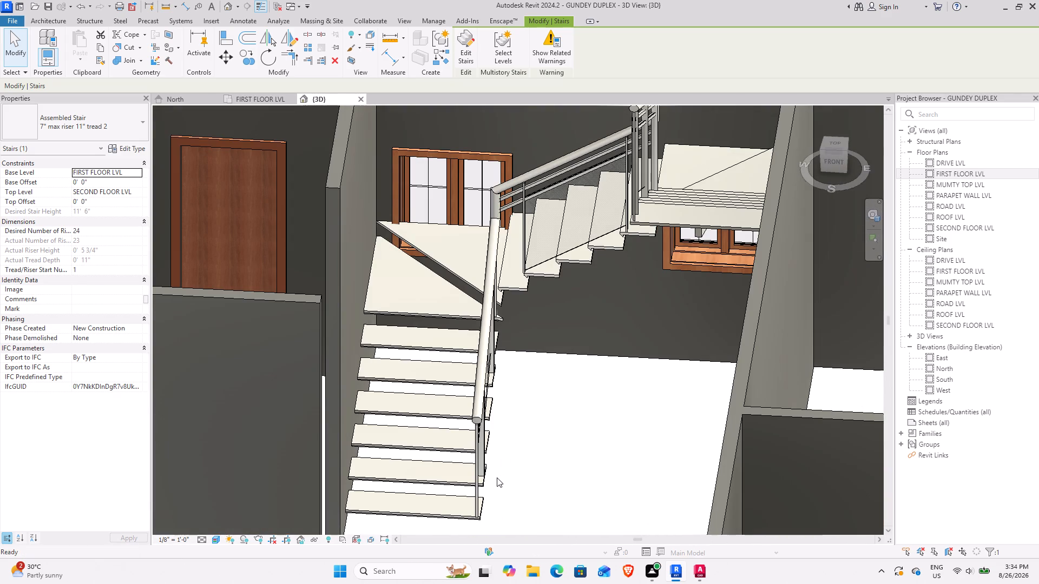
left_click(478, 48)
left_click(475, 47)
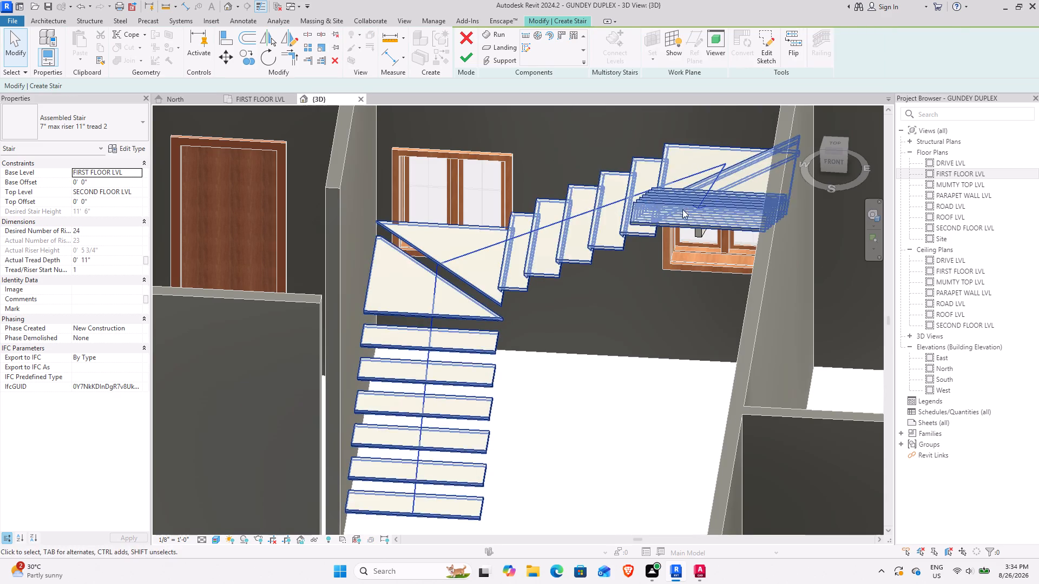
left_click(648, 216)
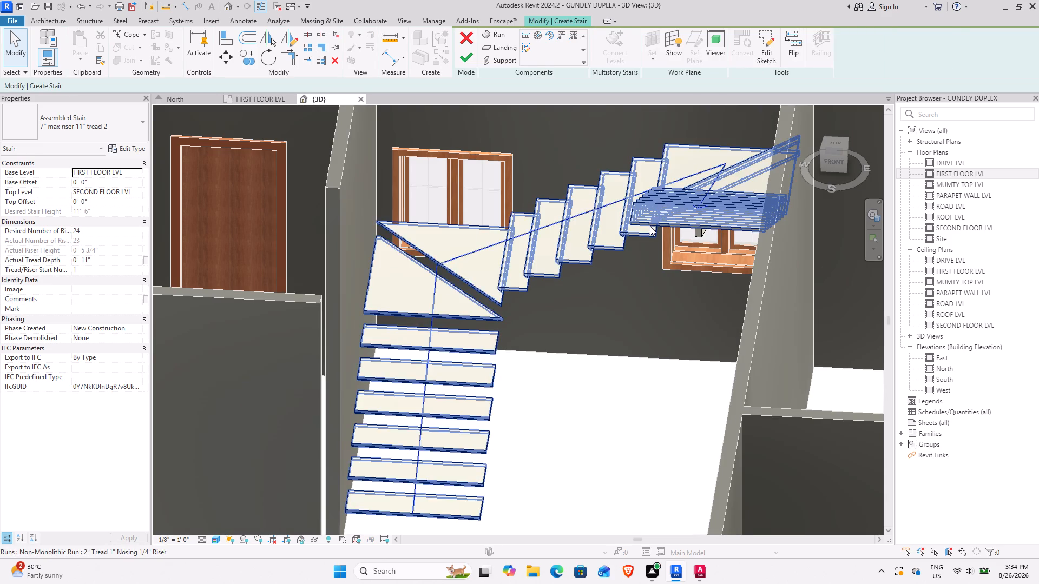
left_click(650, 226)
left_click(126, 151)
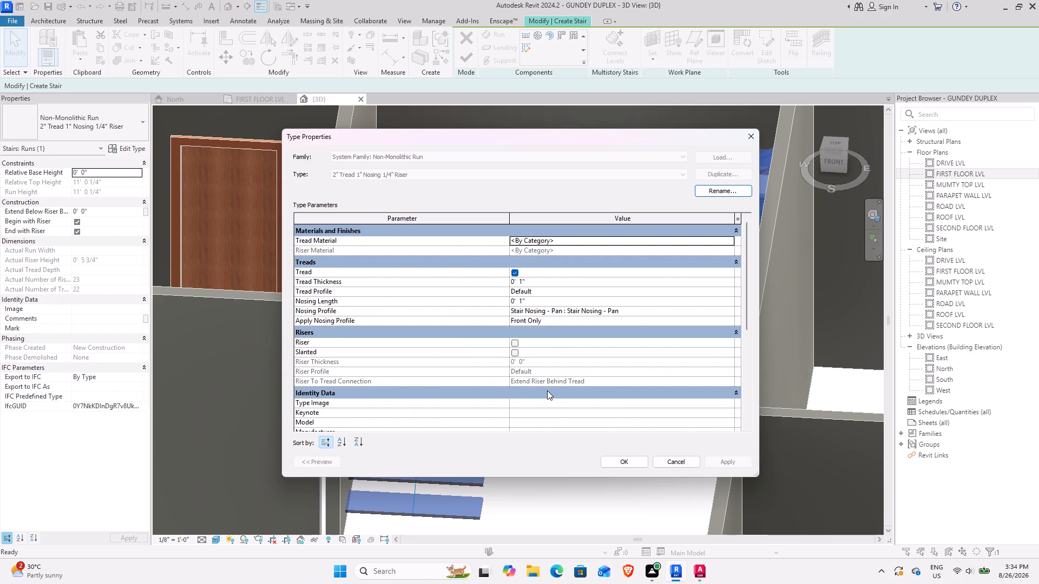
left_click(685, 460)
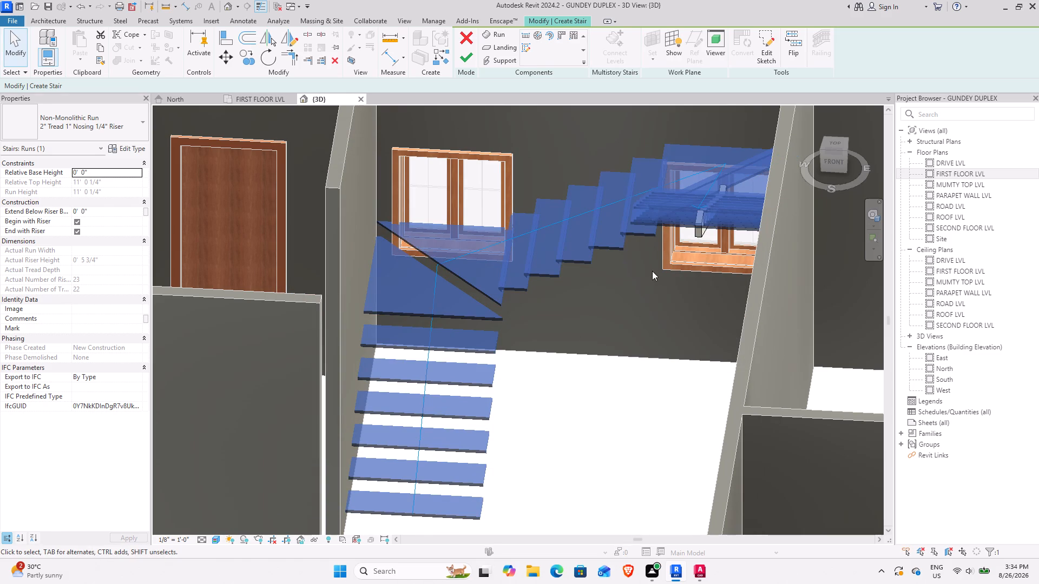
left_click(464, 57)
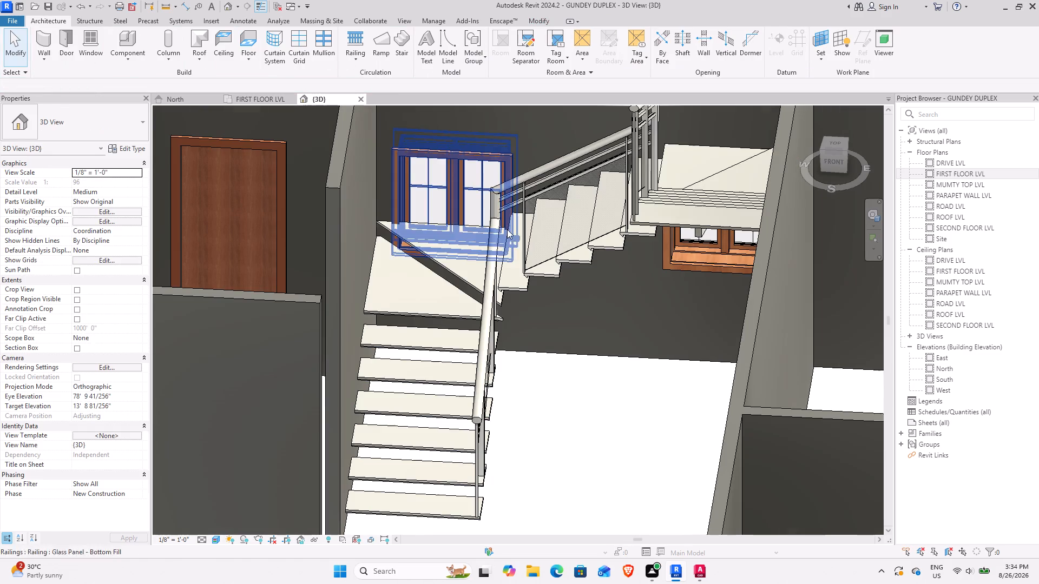
In the stair's middle support type Carriage - 2" Width, set Width to 3" and Total Depth to 1' 6".
left_click(538, 274)
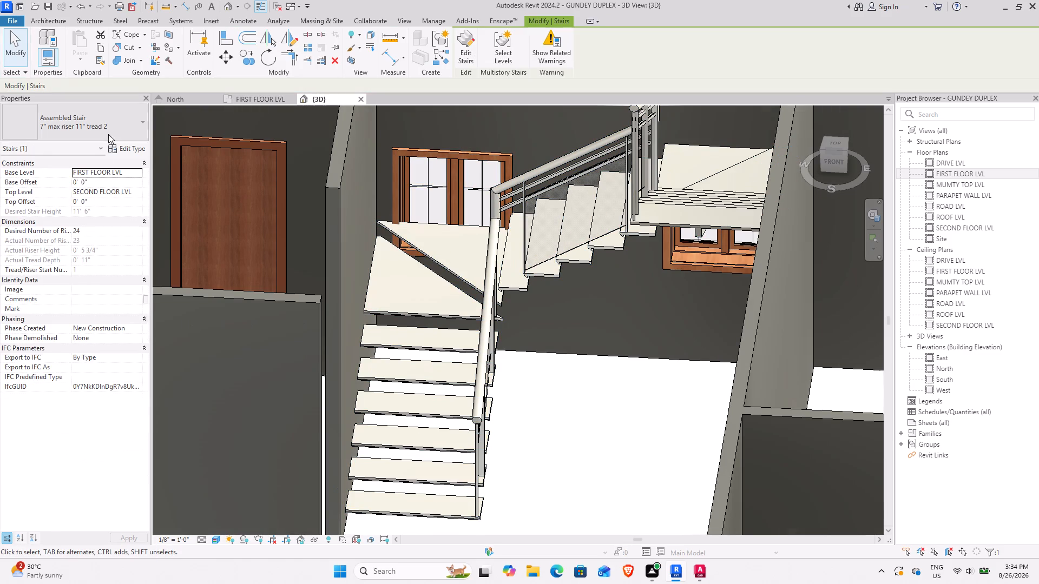
left_click(133, 151)
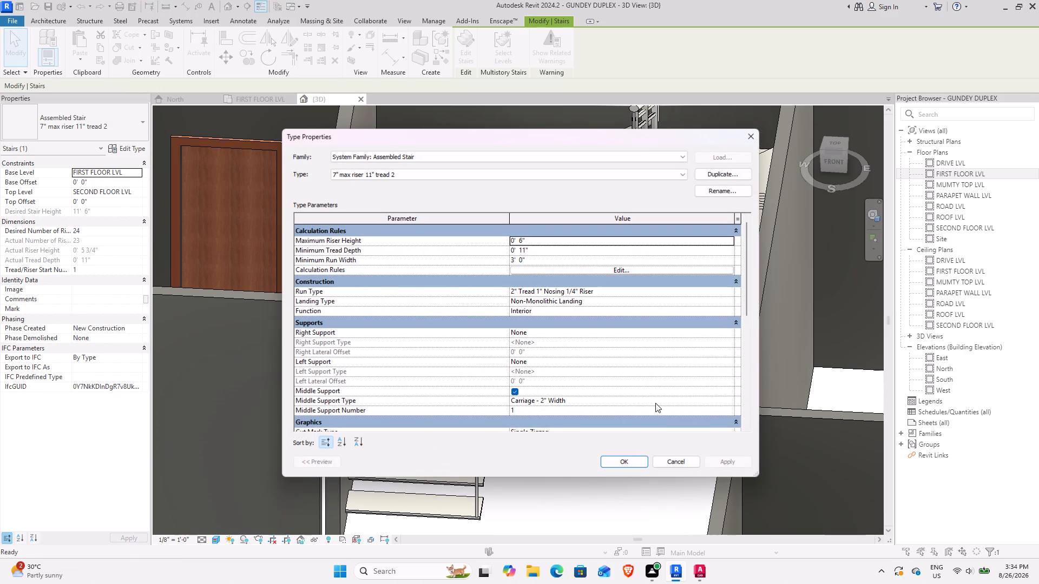
left_click(705, 401)
left_click(731, 399)
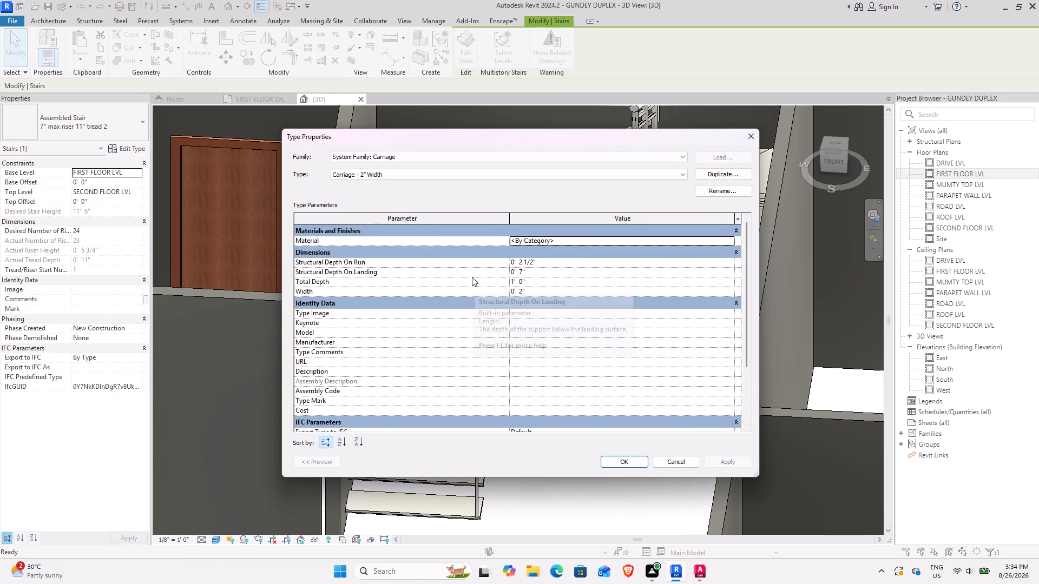
left_click(538, 293)
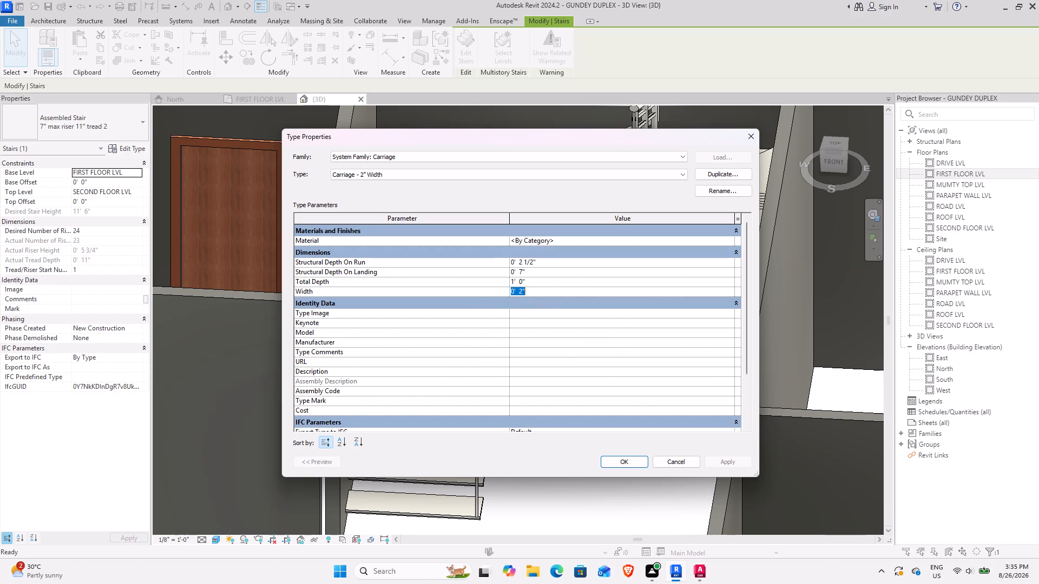
type("3\"")
key("Return")
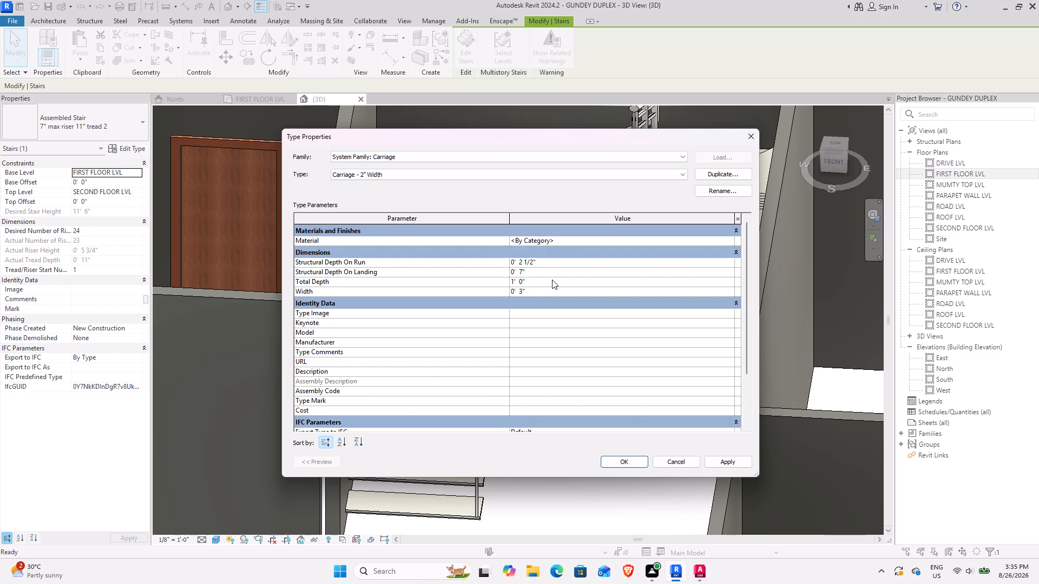
left_click(552, 280)
type("1.5'")
key("Return")
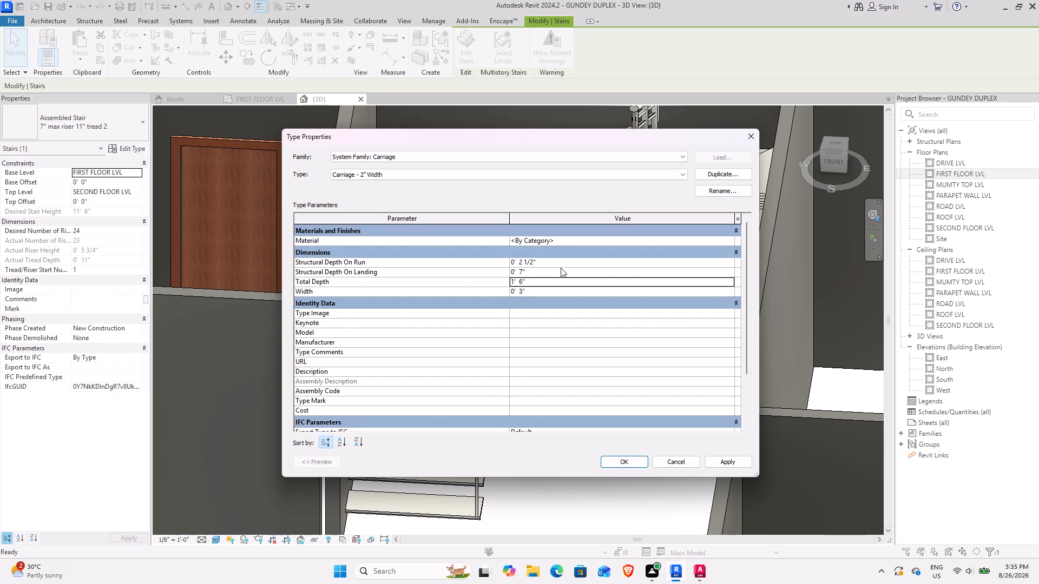
Set the carriage's Structural Depth On Landing to 1' 0" and Structural Depth On Run to 6", and apply the changes to the stair.
left_click(557, 270)
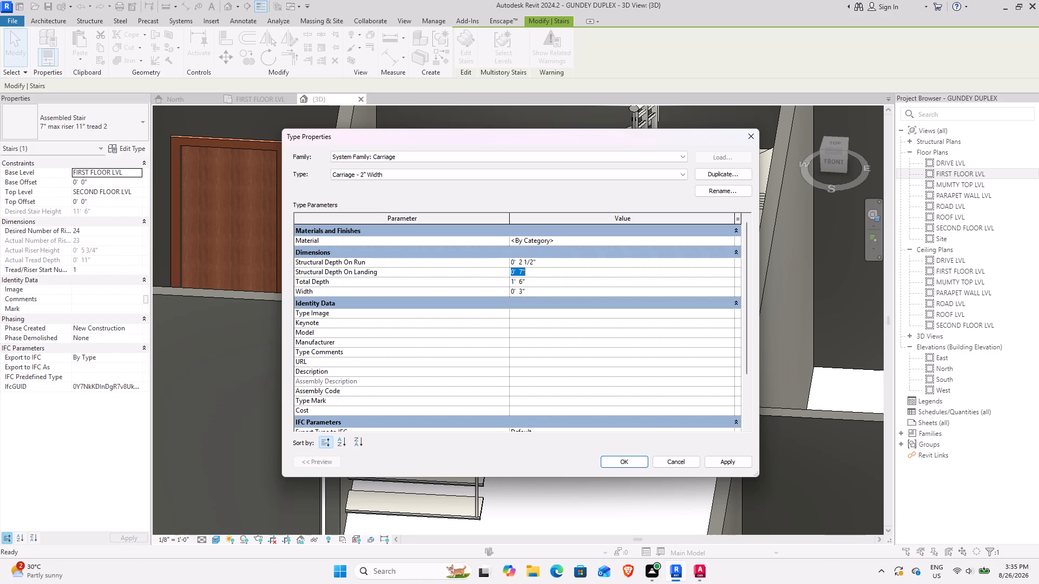
type("1'")
key("Return")
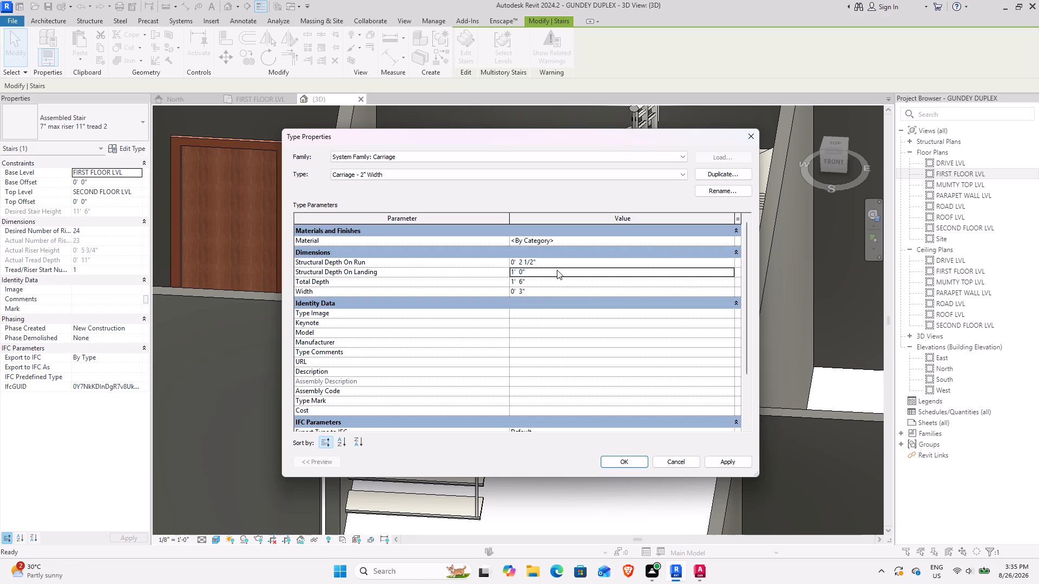
left_click(578, 262)
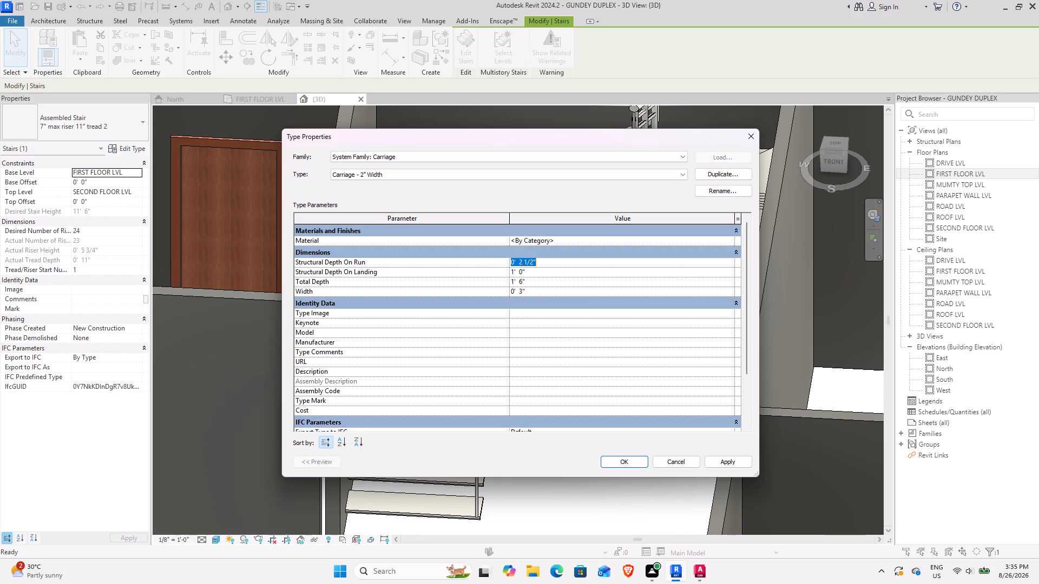
type("6\"")
key("Return")
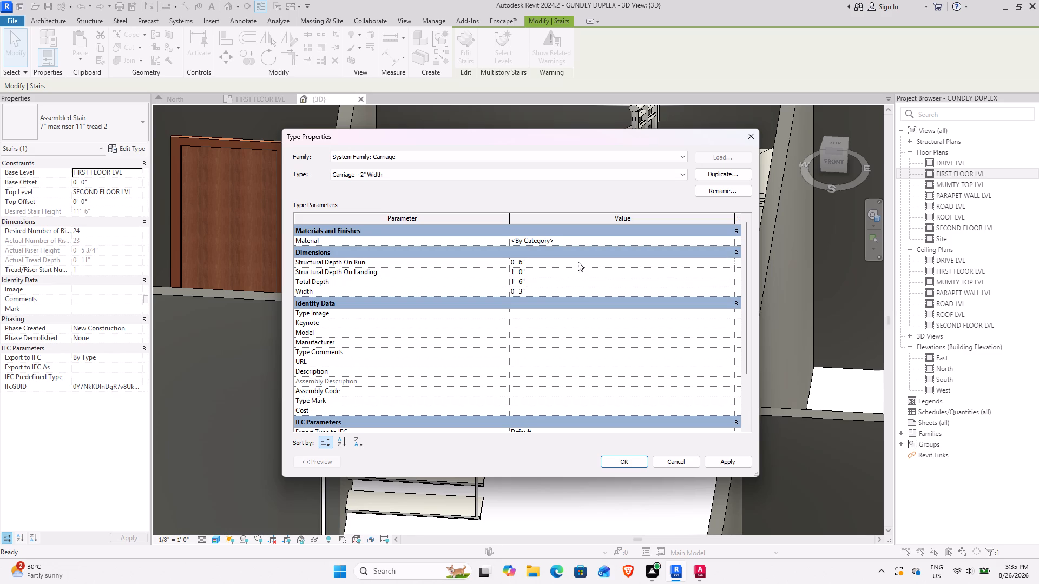
left_click(729, 456)
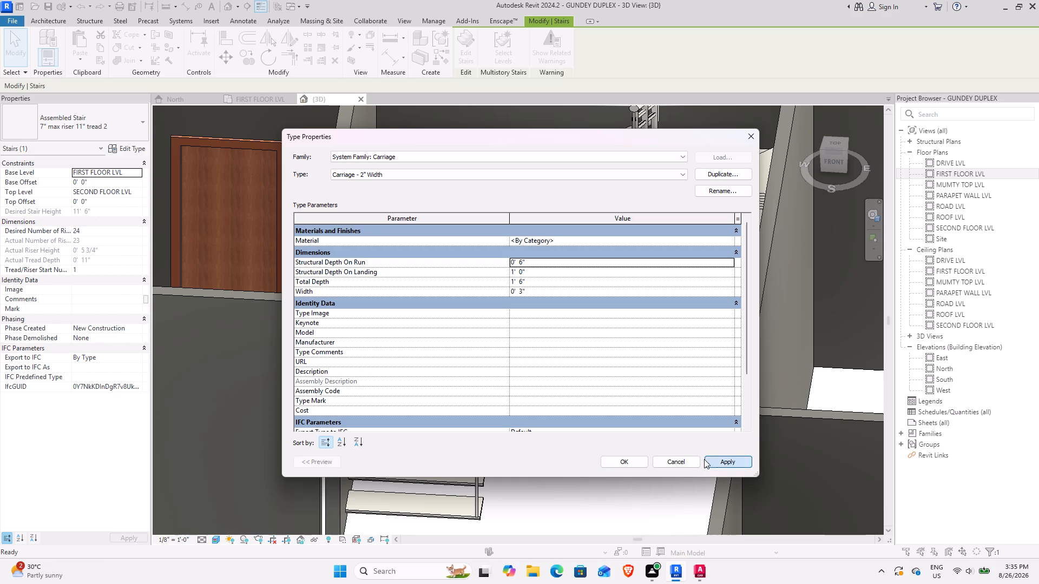
left_click(642, 458)
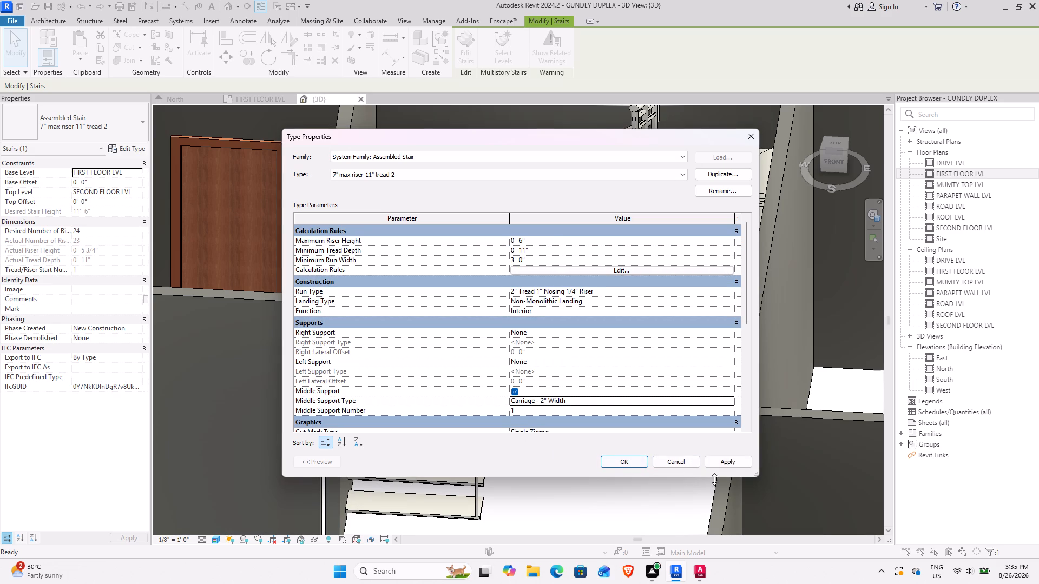
left_click(730, 468)
left_click(620, 463)
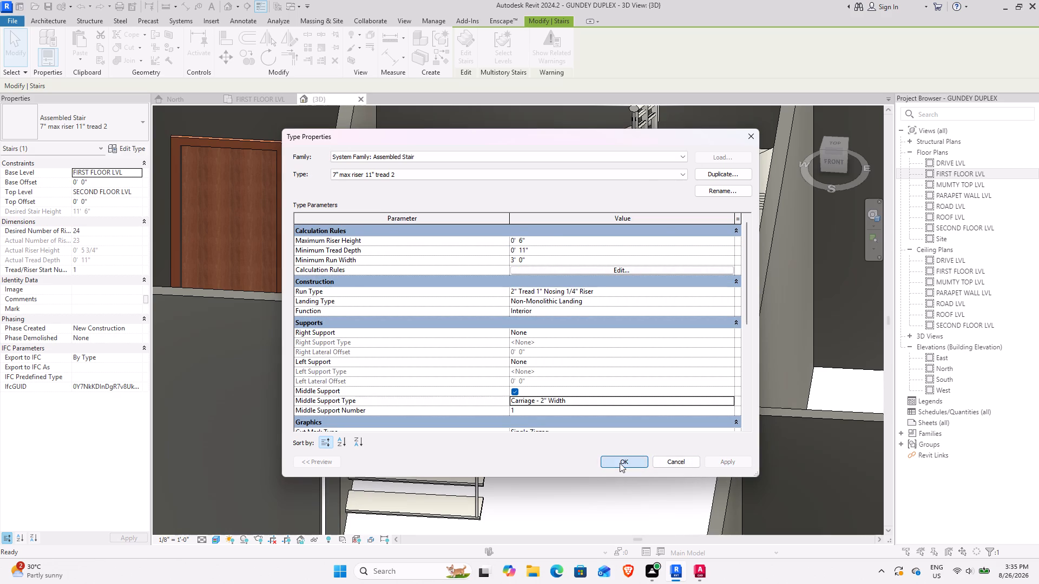
Inspect the stair's enlarged middle carriage, open treads and corner landings from above, below and the sides in 3D.
scroll(556, 383, "down", 2)
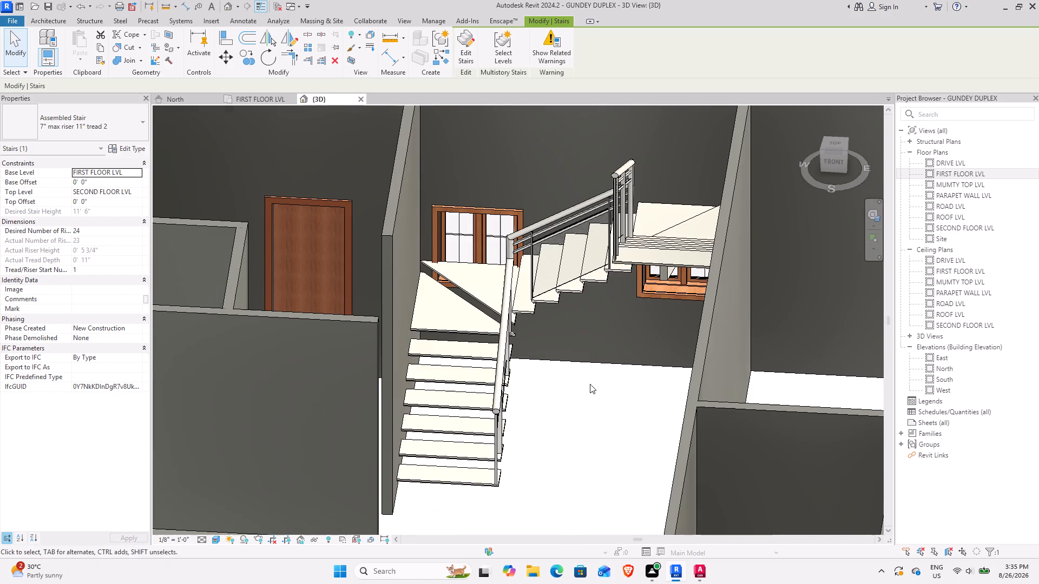
middle_click_drag(576, 384, 594, 308, "shift")
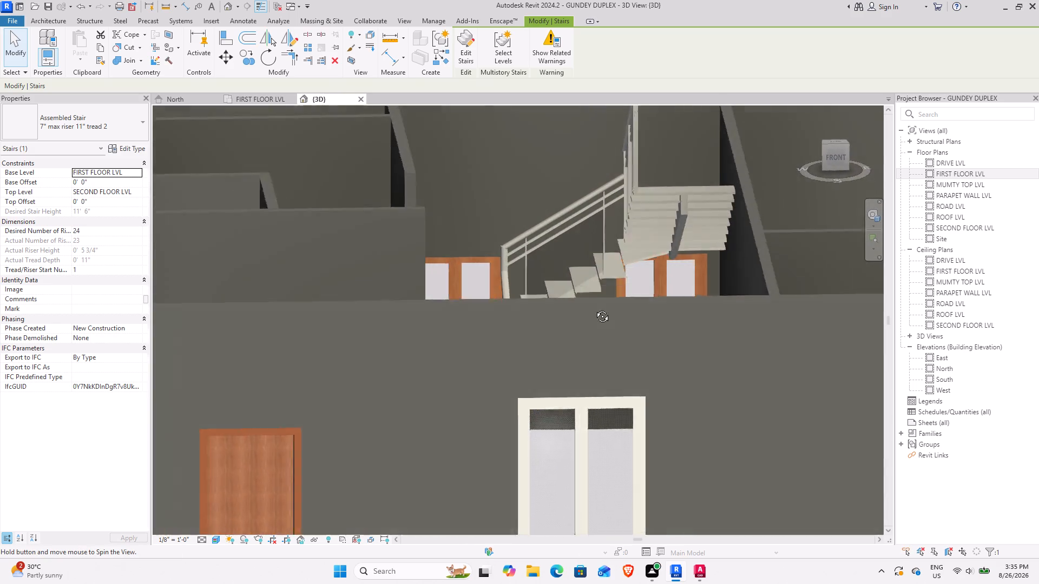
middle_click_drag(594, 308, 732, 448, "shift")
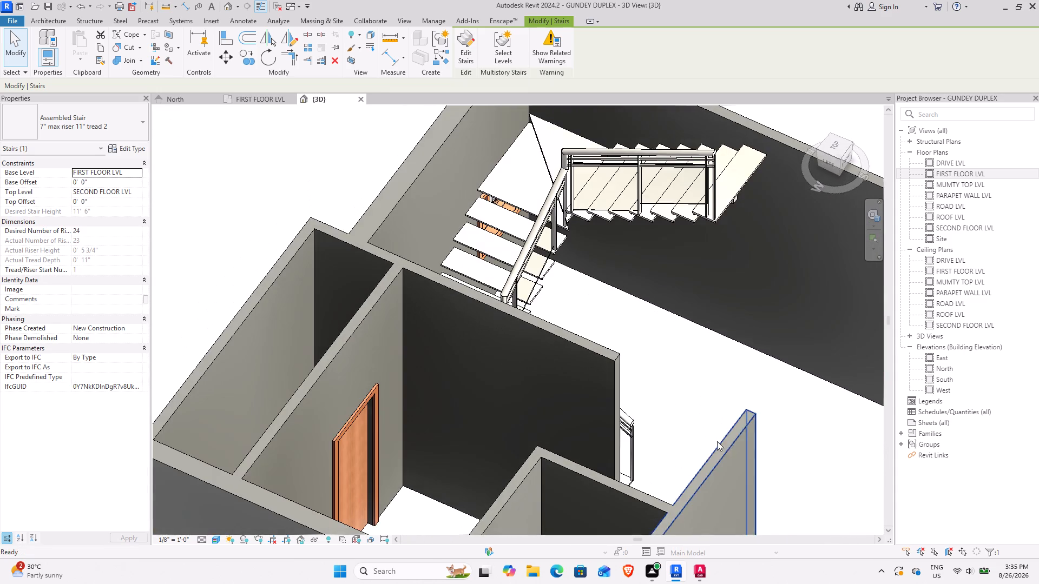
middle_click_drag(711, 433, 510, 438, "shift")
middle_click_drag(505, 435, 478, 362)
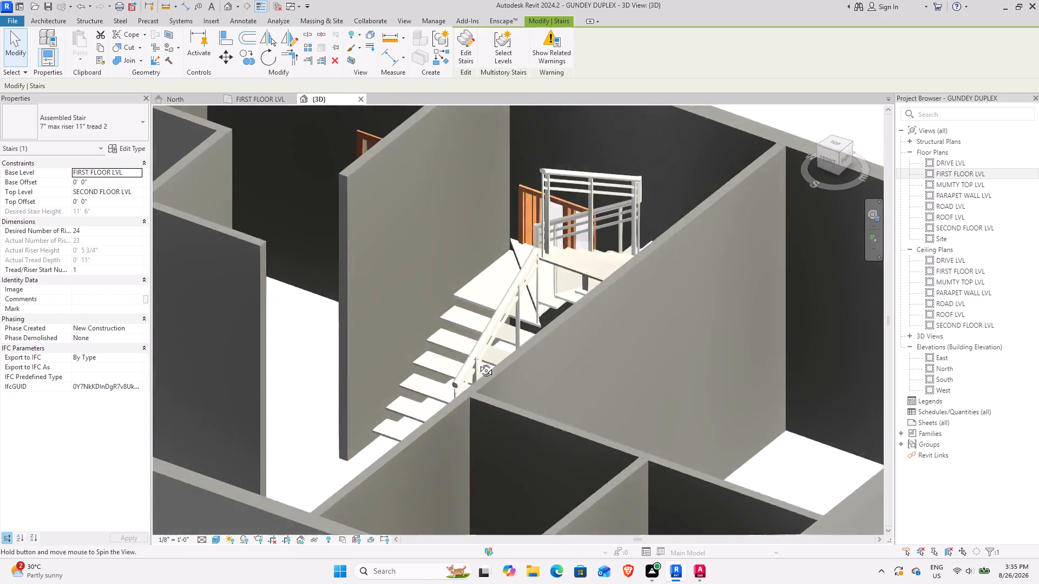
middle_click_drag(478, 362, 571, 333)
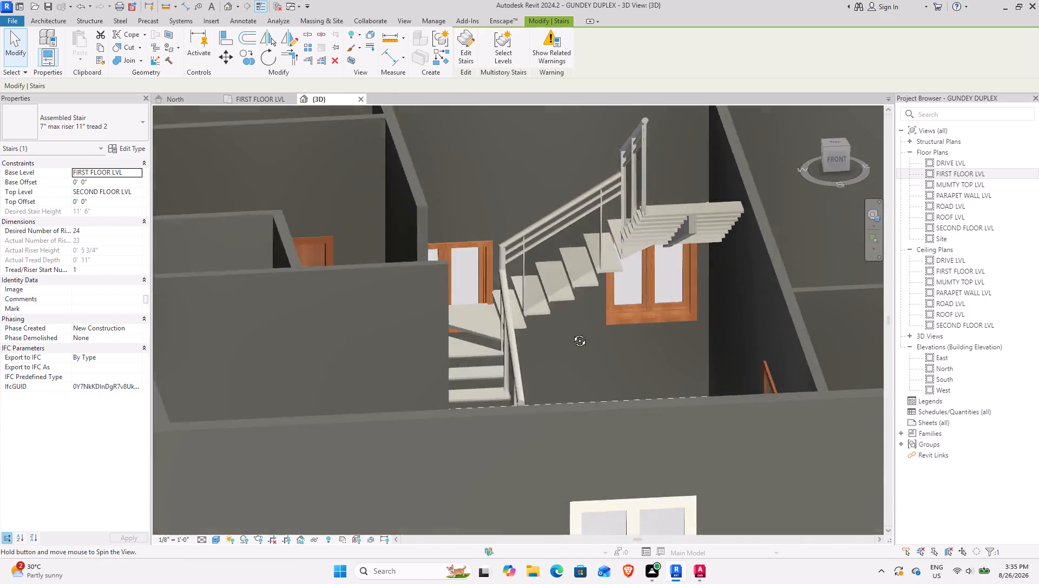
middle_click_drag(571, 333, 562, 402)
scroll(558, 402, "down", 2)
middle_click_drag(554, 409, 711, 431, "shift")
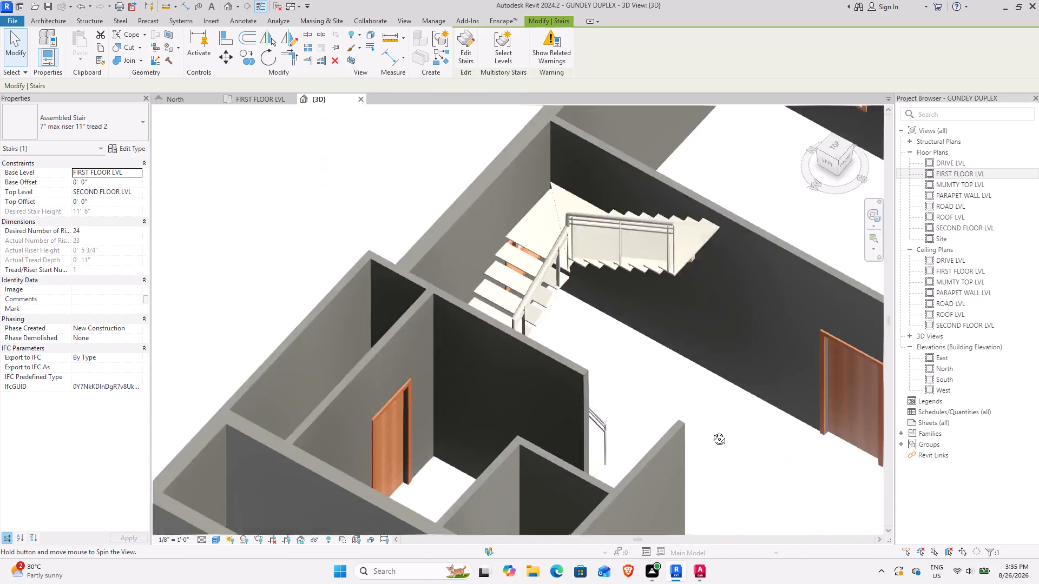
middle_click_drag(711, 431, 782, 372, "shift")
middle_click_drag(574, 360, 538, 364, "shift")
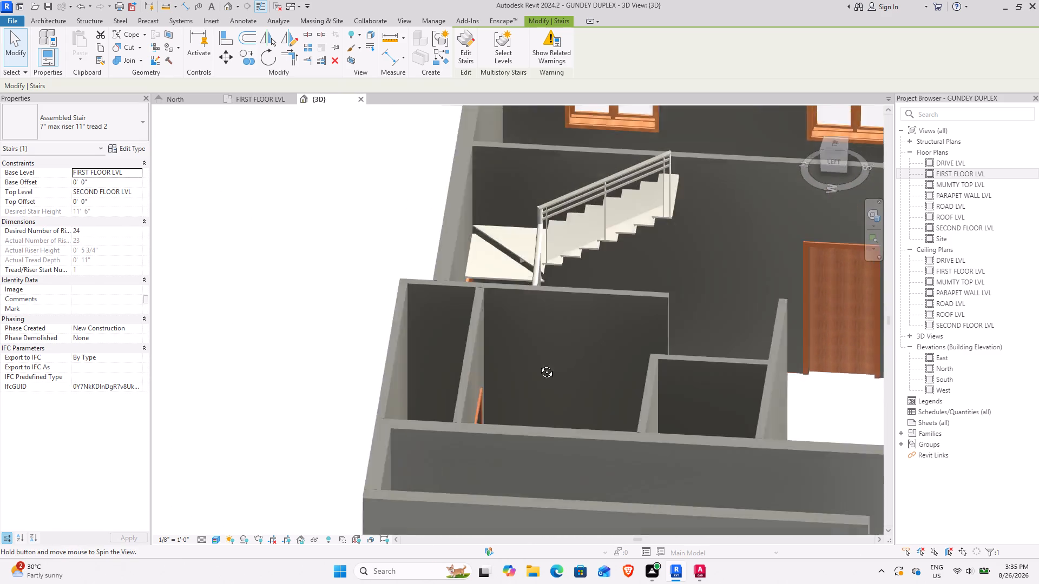
middle_click_drag(538, 364, 416, 351, "shift")
middle_click_drag(519, 349, 442, 301, "shift")
scroll(524, 367, "up", 5)
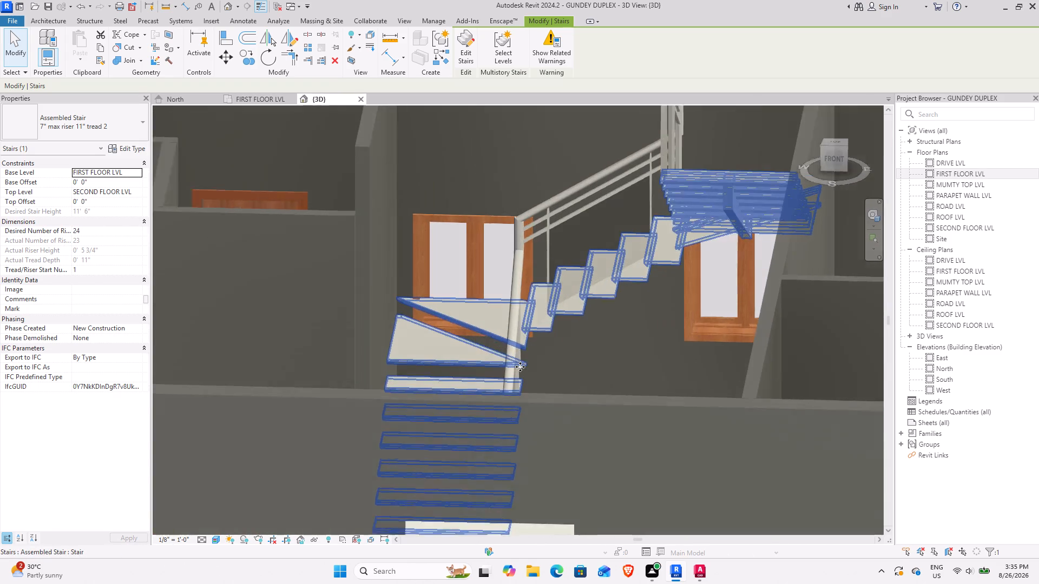
scroll(568, 363, "up", 1, "shift")
middle_click_drag(568, 363, 528, 423, "shift")
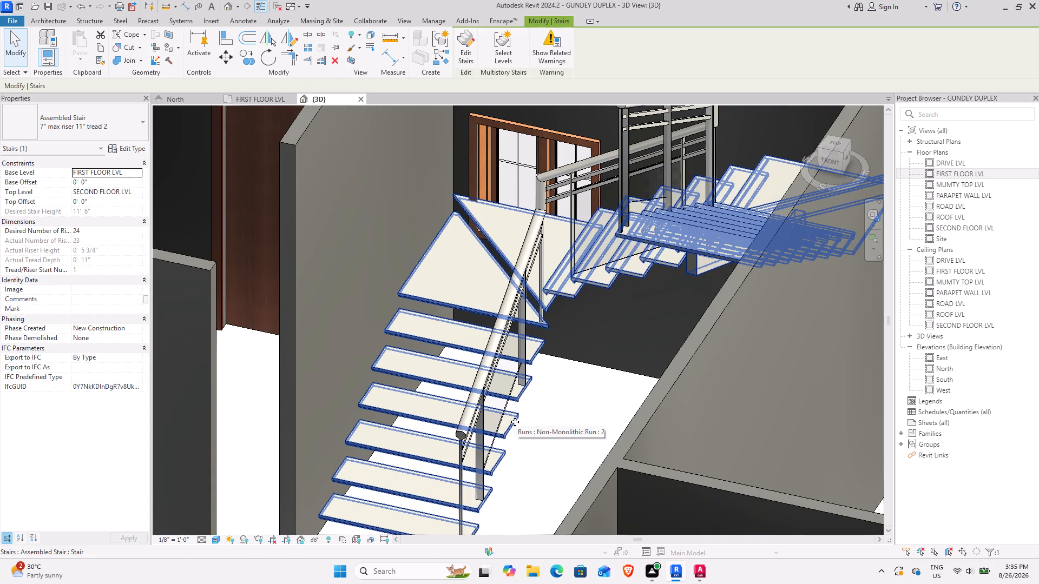
middle_click_drag(528, 410, 565, 316)
middle_click_drag(580, 307, 524, 327)
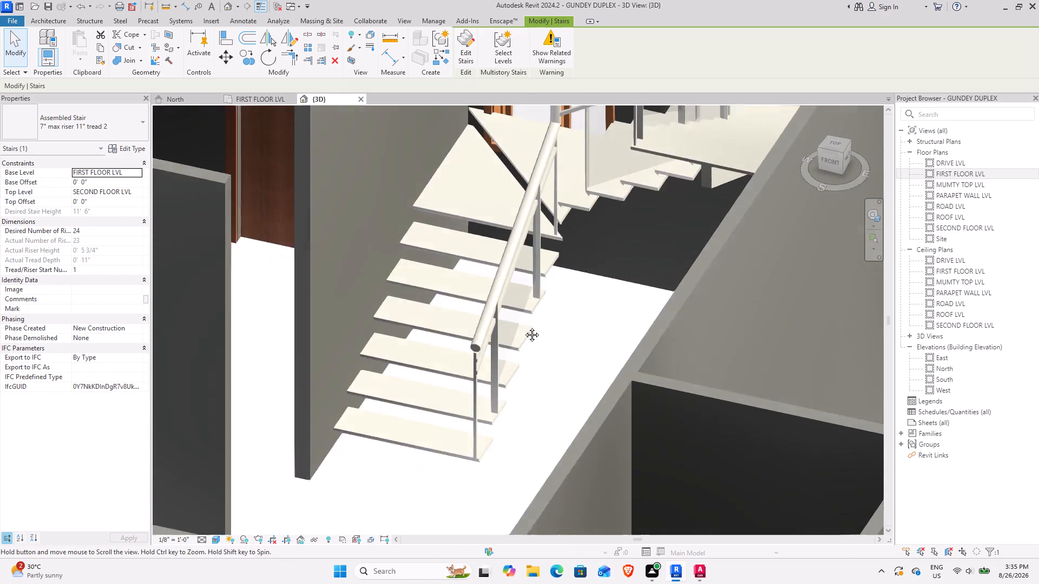
middle_click_drag(524, 327, 431, 359)
Set the Function of stair type 7" max riser 11" tread 2 to Exterior, apply it and deselect the stair.
left_click(585, 217)
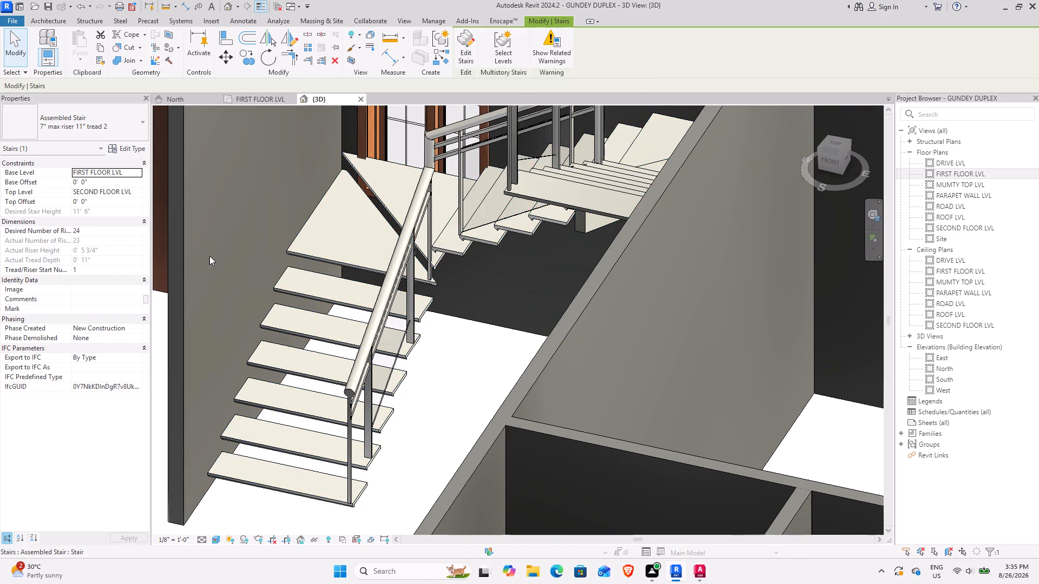
left_click(133, 148)
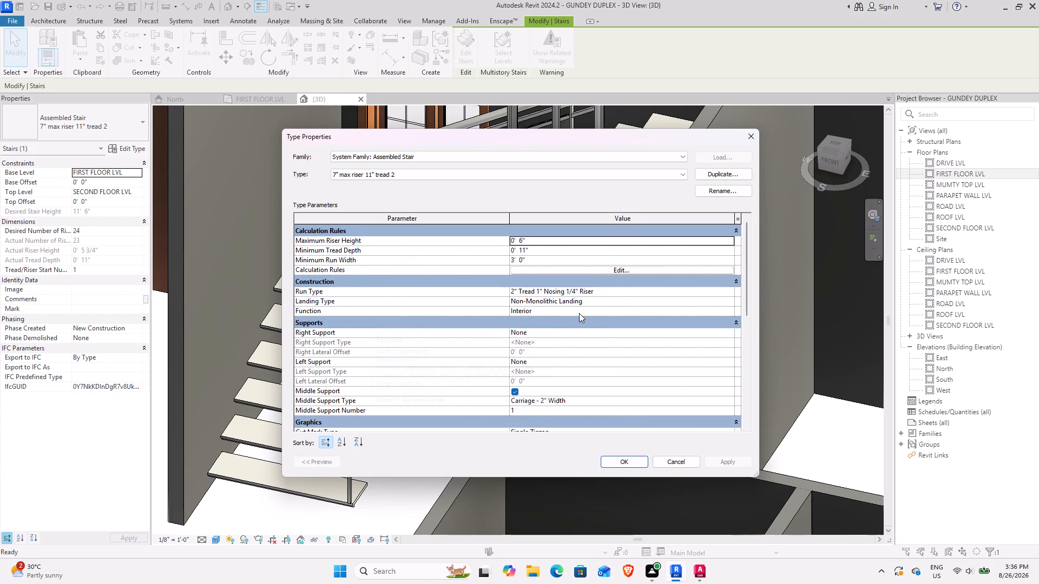
left_click(665, 310)
left_click(731, 310)
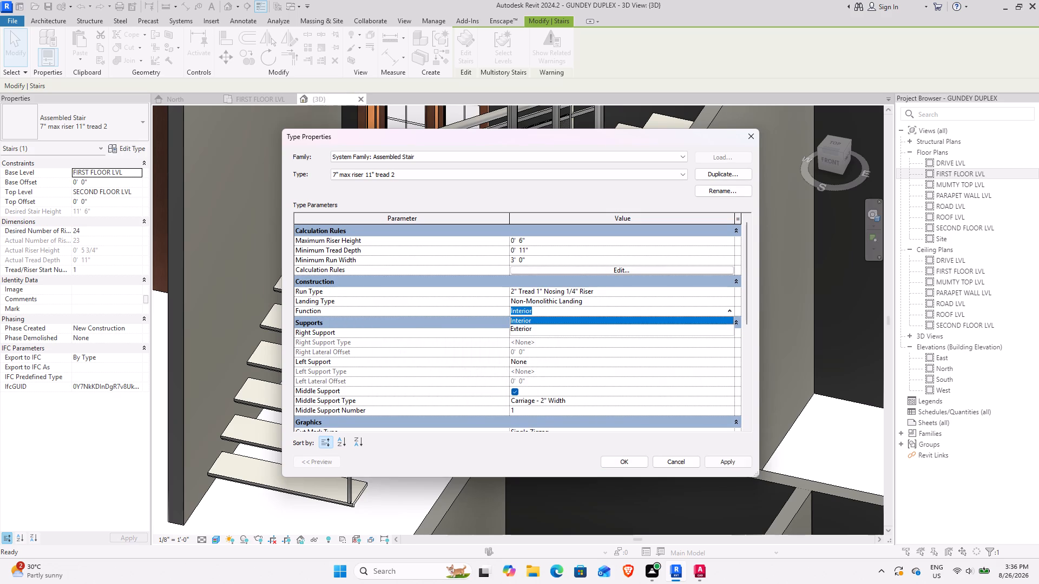
left_click(530, 332)
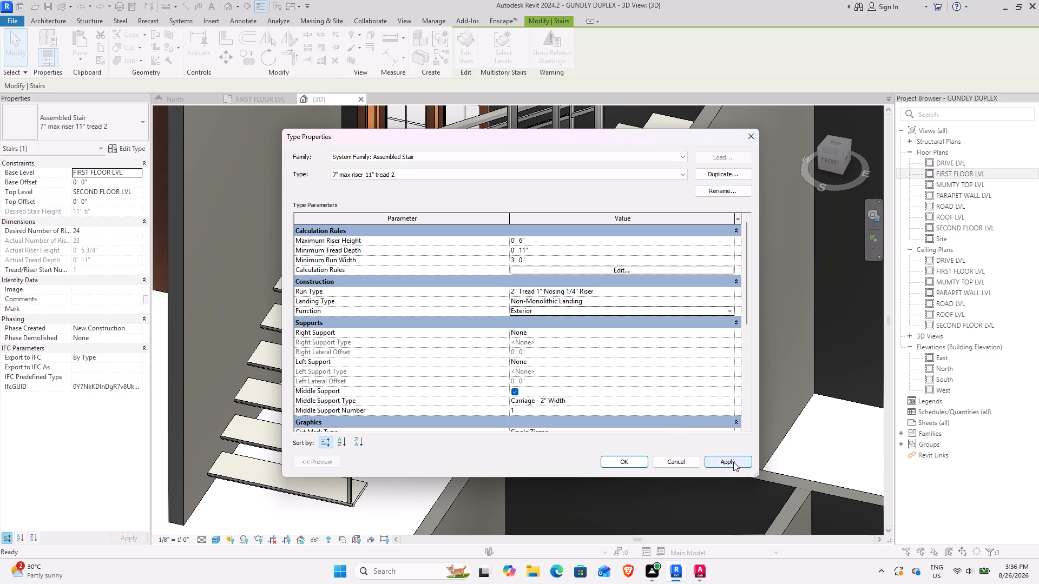
left_click(733, 462)
left_click(624, 458)
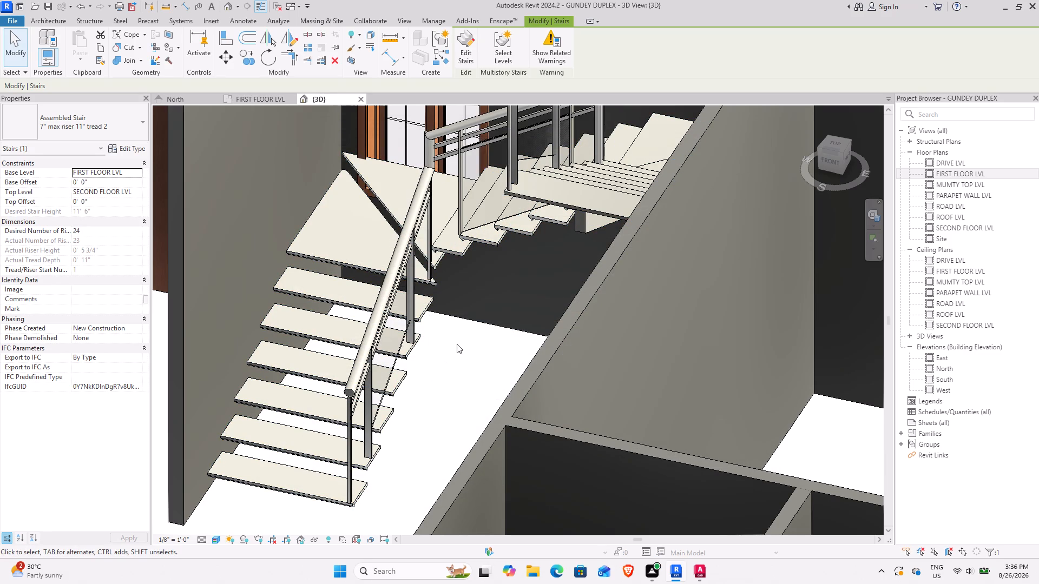
left_click(457, 343)
scroll(424, 250, "down", 4)
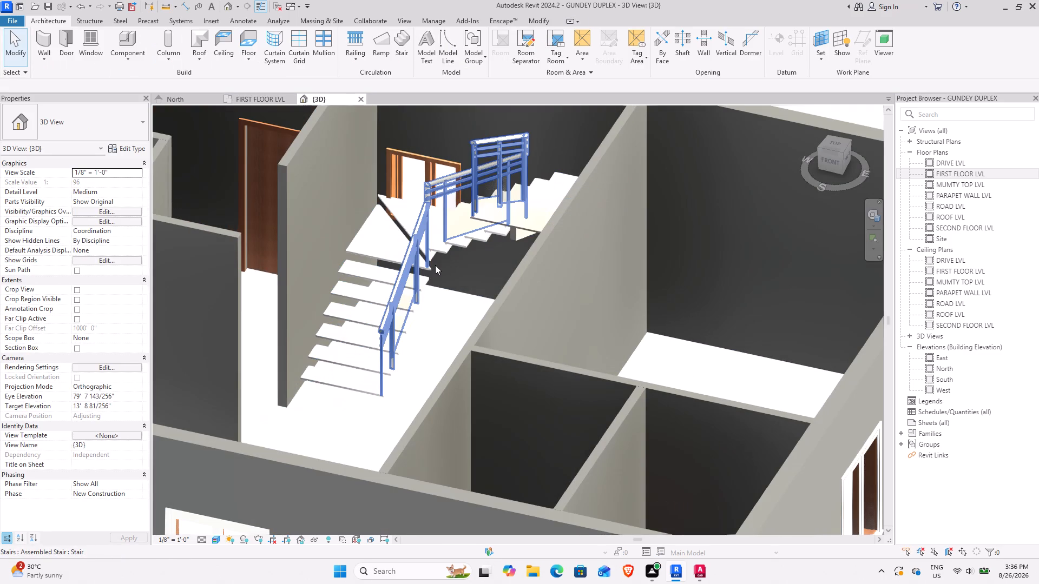
Examine the U-shaped stair, its open treads, railing and middle carriage from several angles in 3D.
middle_click_drag(437, 268, 539, 243, "shift")
middle_click_drag(489, 288, 470, 234, "shift")
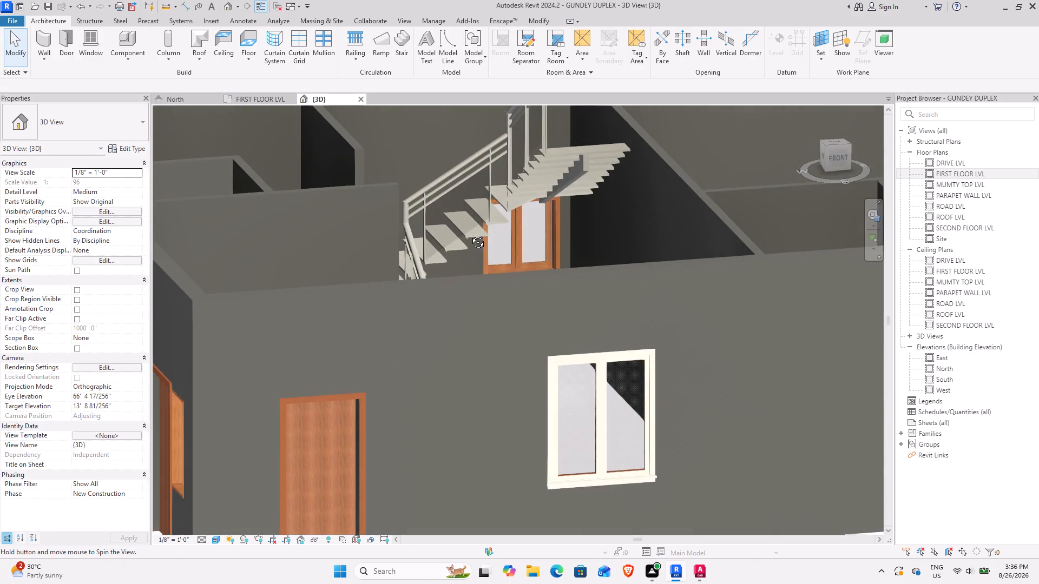
middle_click_drag(470, 234, 365, 327, "shift")
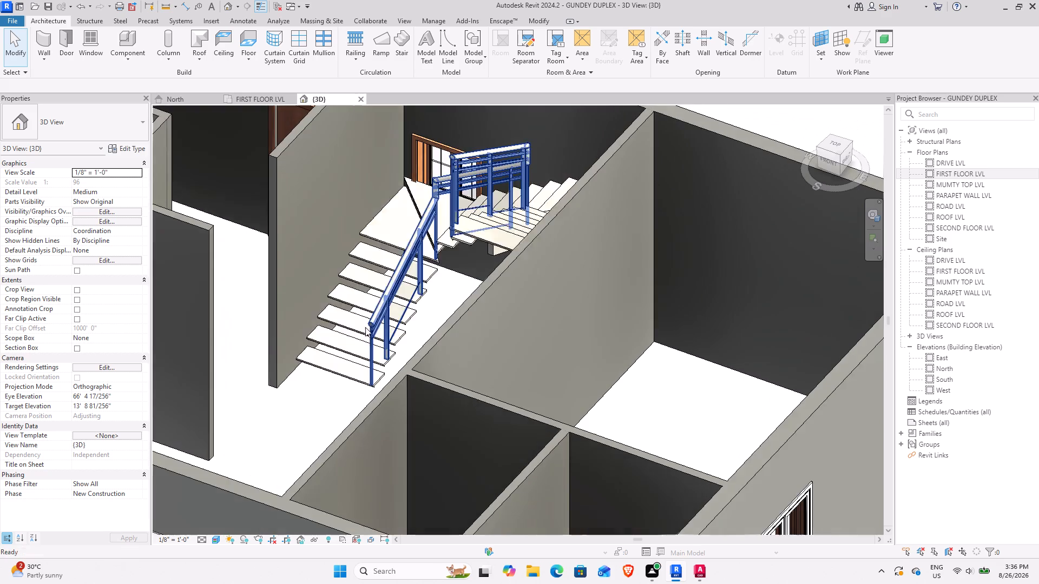
middle_click_drag(366, 334, 460, 300, "shift")
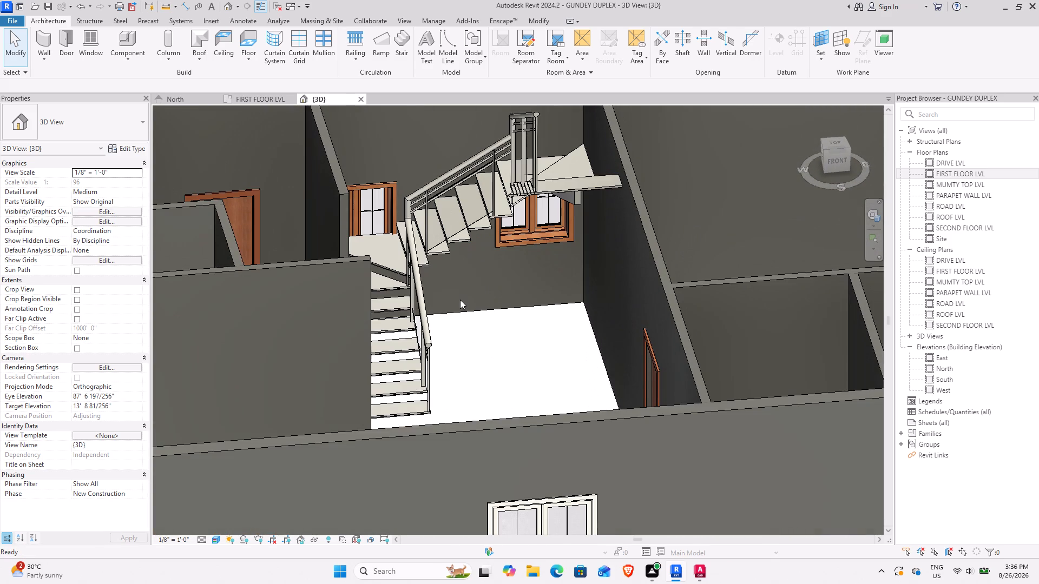
middle_click_drag(459, 300, 409, 302, "shift")
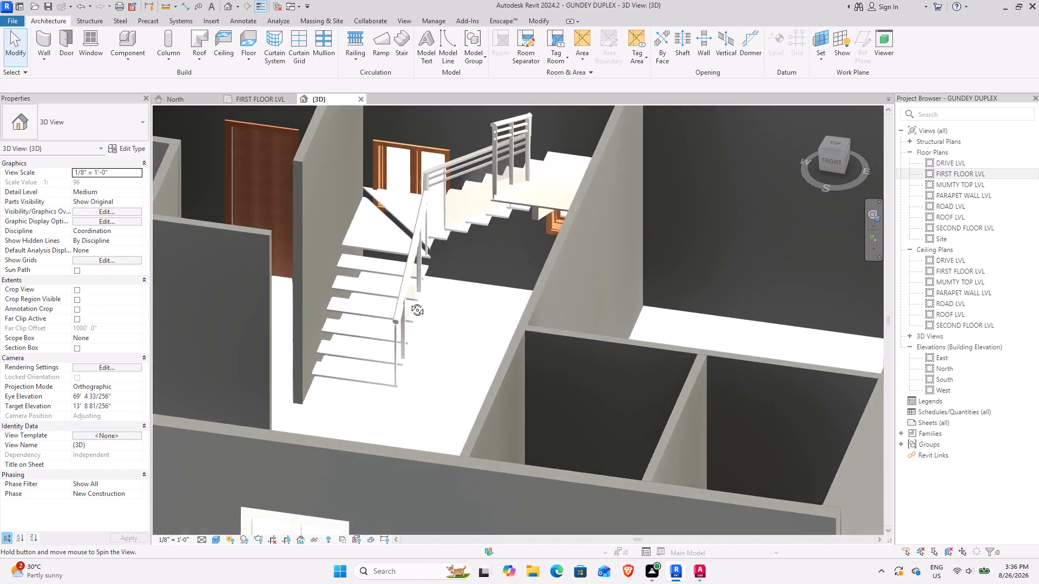
middle_click_drag(409, 302, 404, 345, "shift")
middle_click_drag(390, 347, 391, 289)
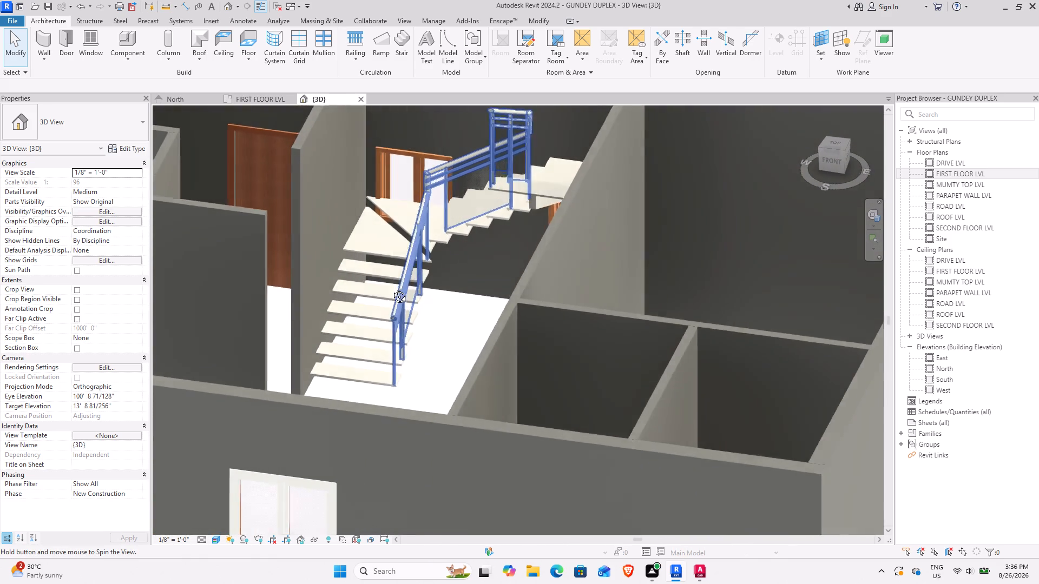
middle_click_drag(391, 289, 391, 318)
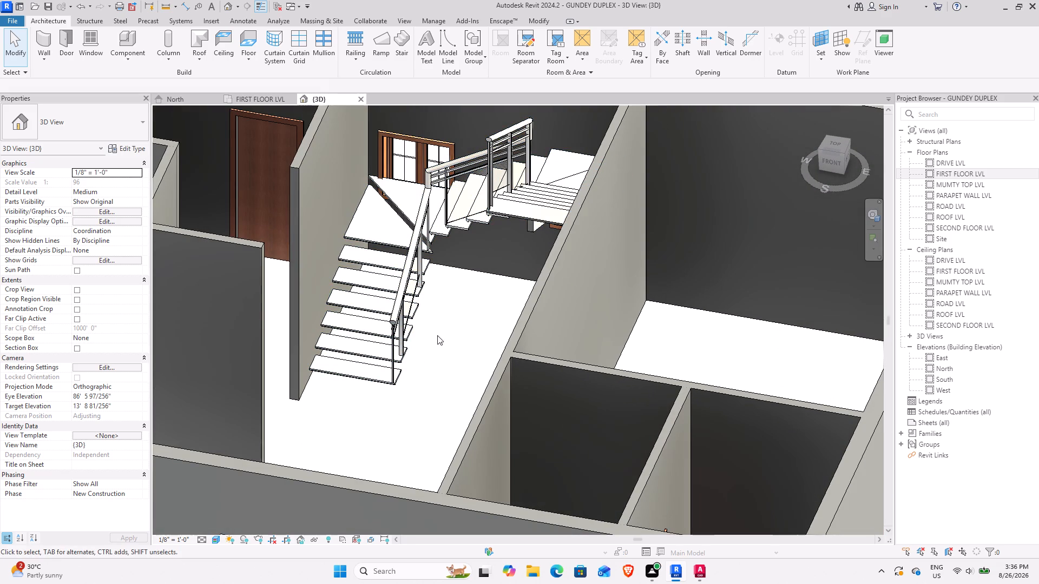
middle_click_drag(410, 399, 445, 358, "shift")
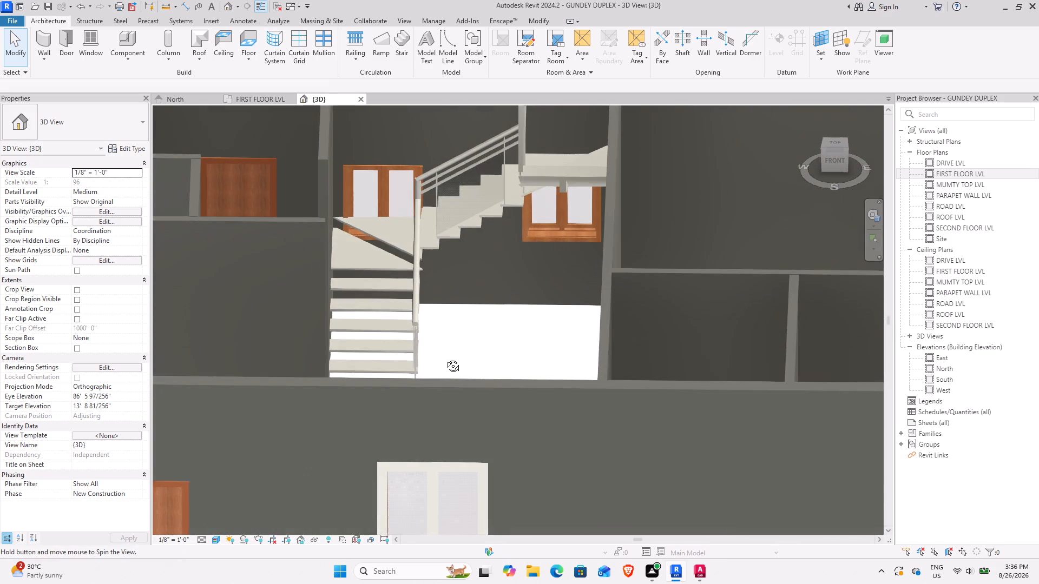
middle_click_drag(445, 358, 457, 393, "shift")
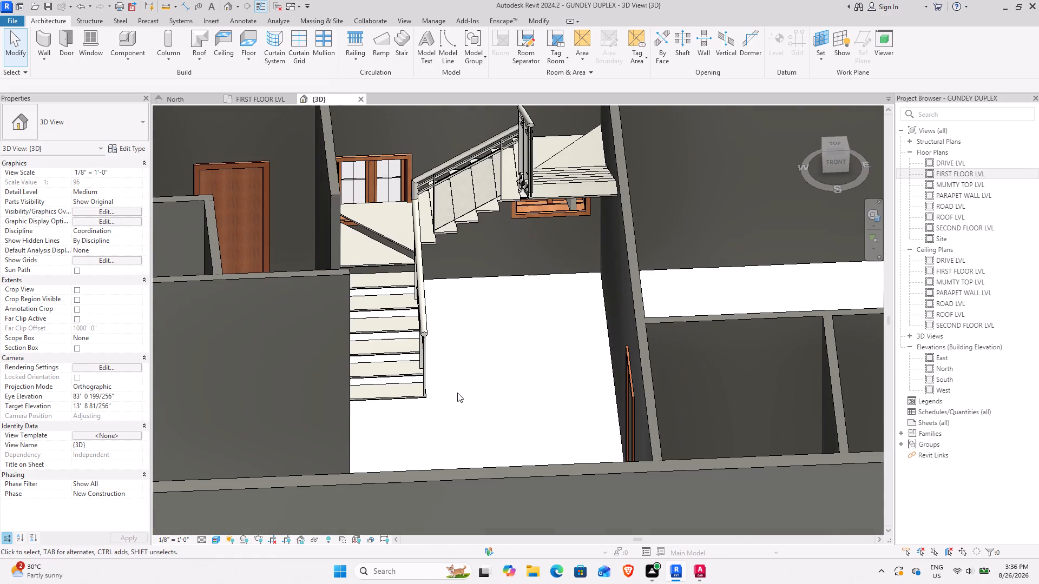
middle_click_drag(458, 393, 472, 389, "shift")
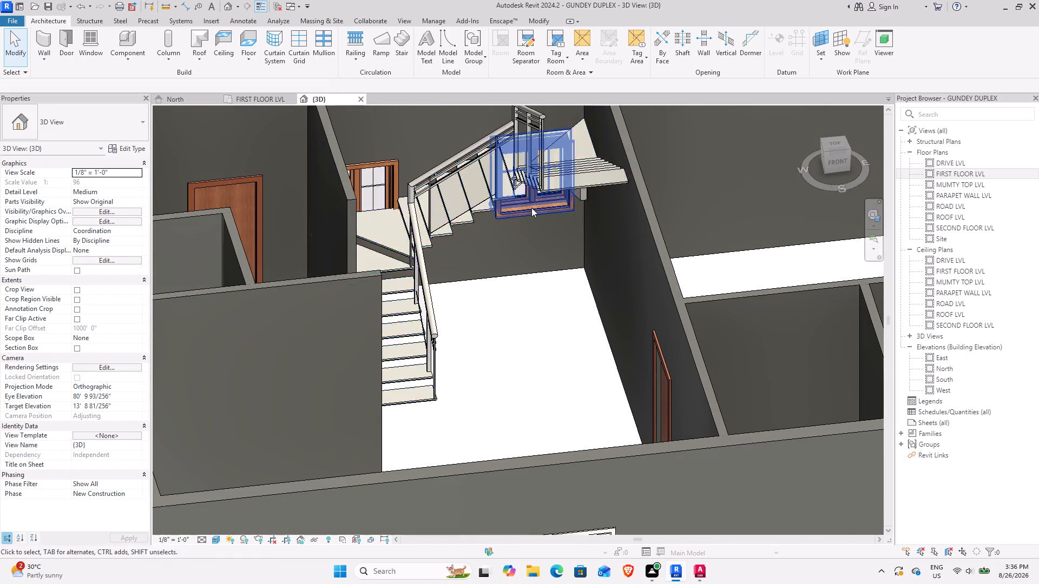
Edit the stair's run type 2" Tread 1" Nosing 1/4" Riser, setting Tread Thickness to 2", and finish the stair edit.
left_click(586, 196)
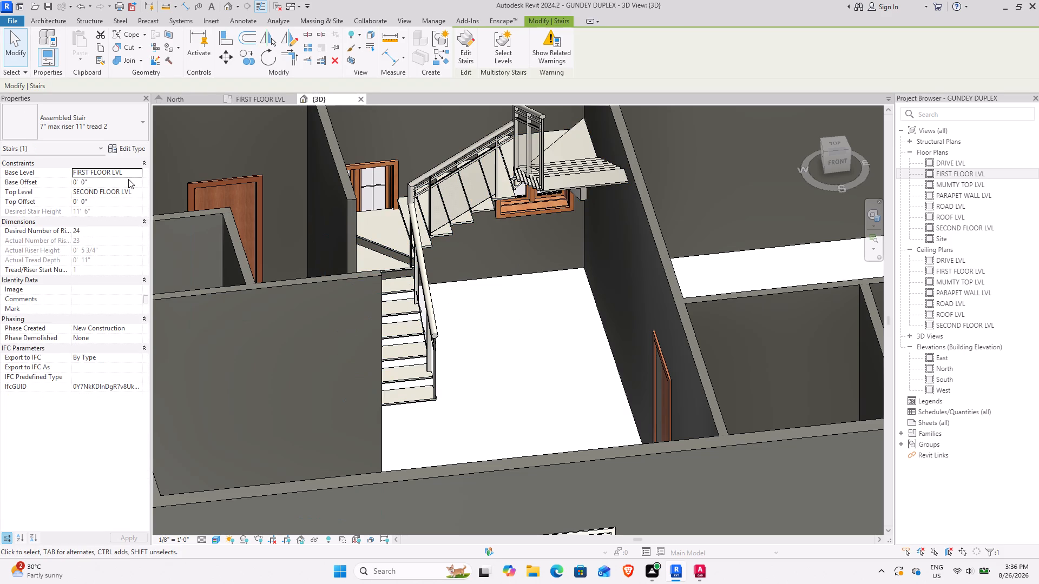
left_click(135, 146)
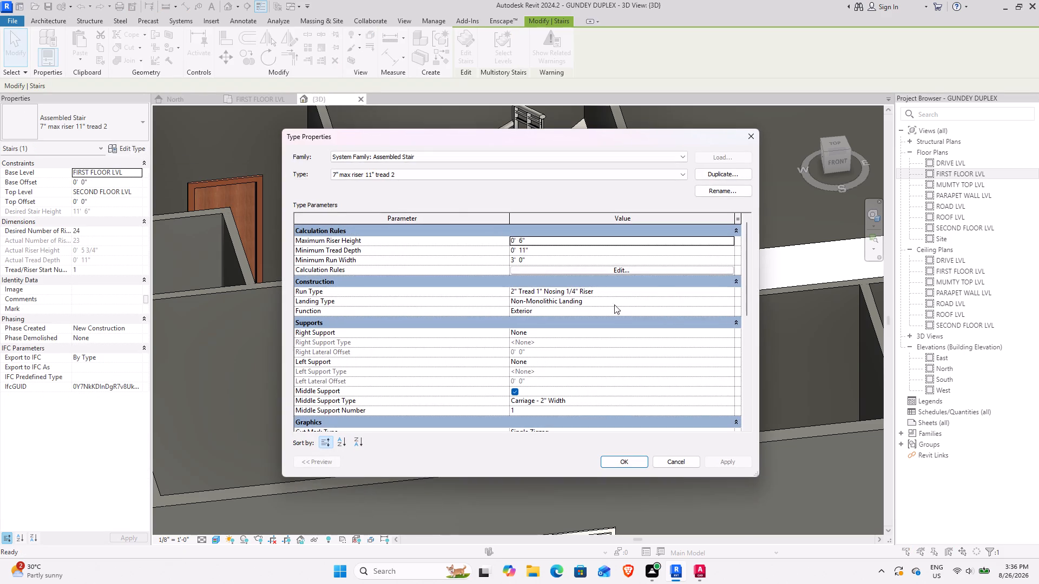
left_click(674, 457)
left_click(460, 50)
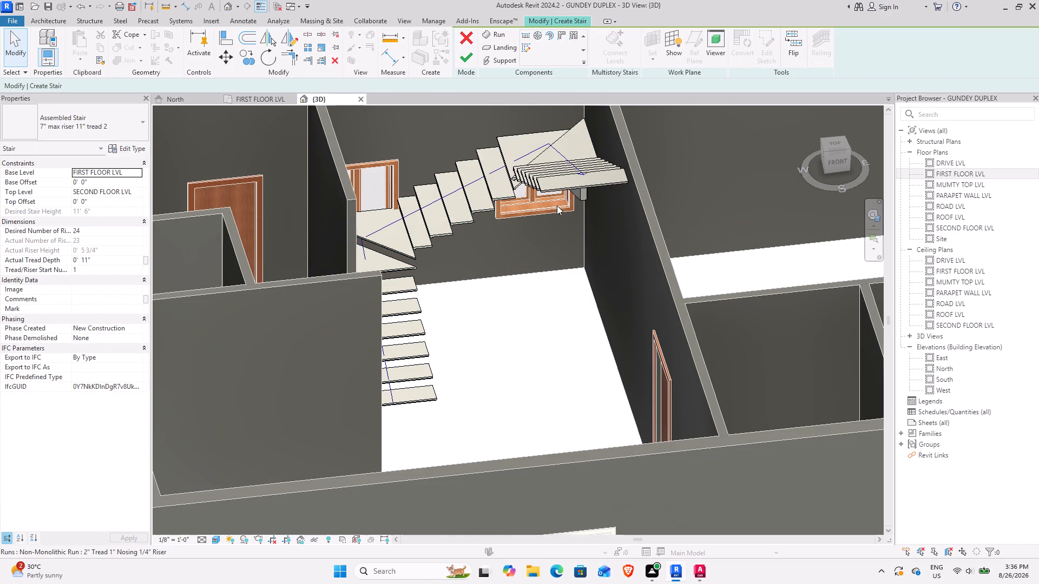
left_click(558, 177)
left_click(134, 147)
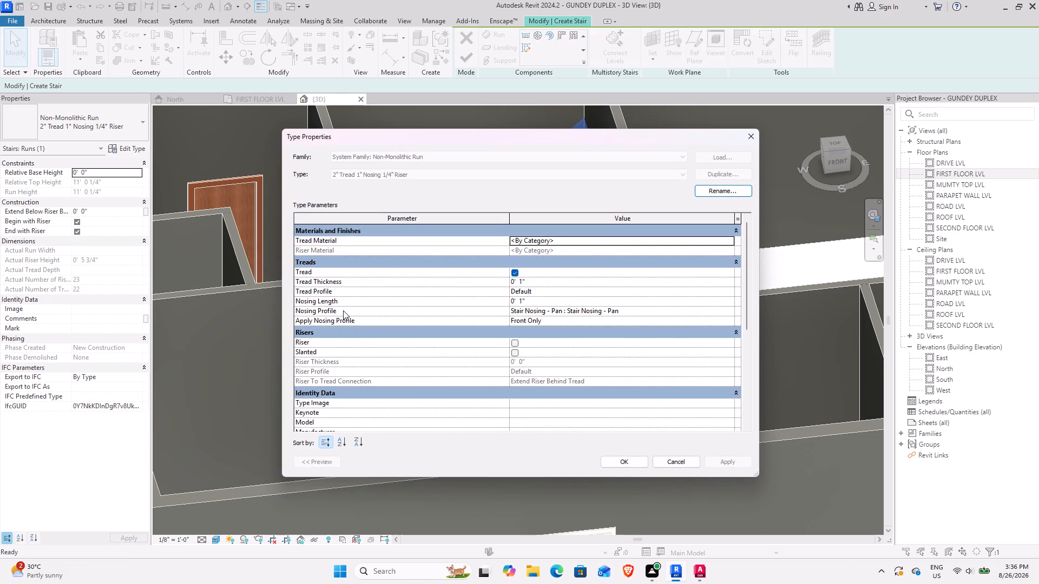
scroll(443, 318, "down", 3)
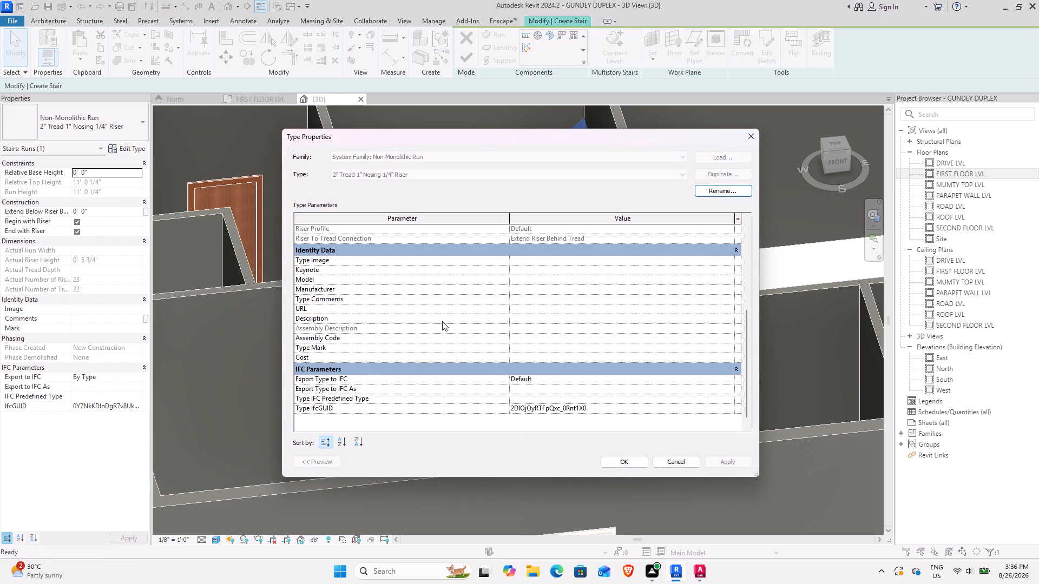
scroll(442, 321, "up", 2)
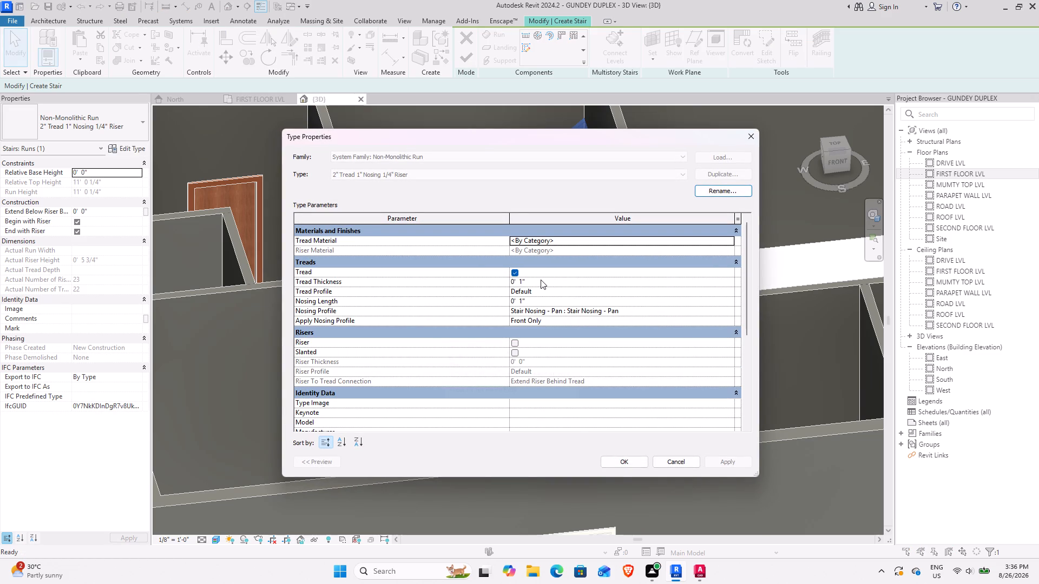
left_click(541, 280)
type("2'")
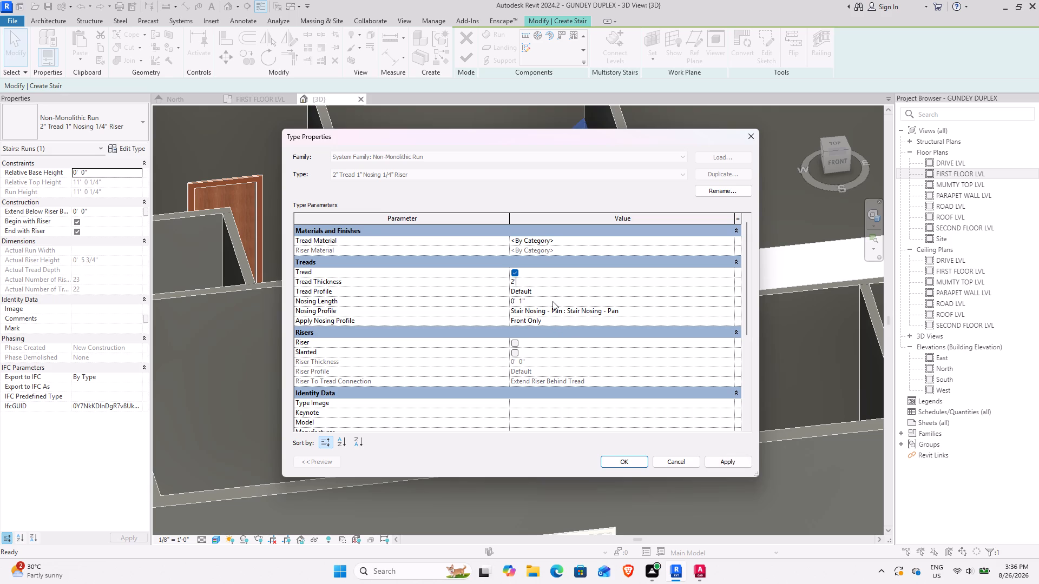
key("BackSpace")
key("shift+quotedbl")
key("Return")
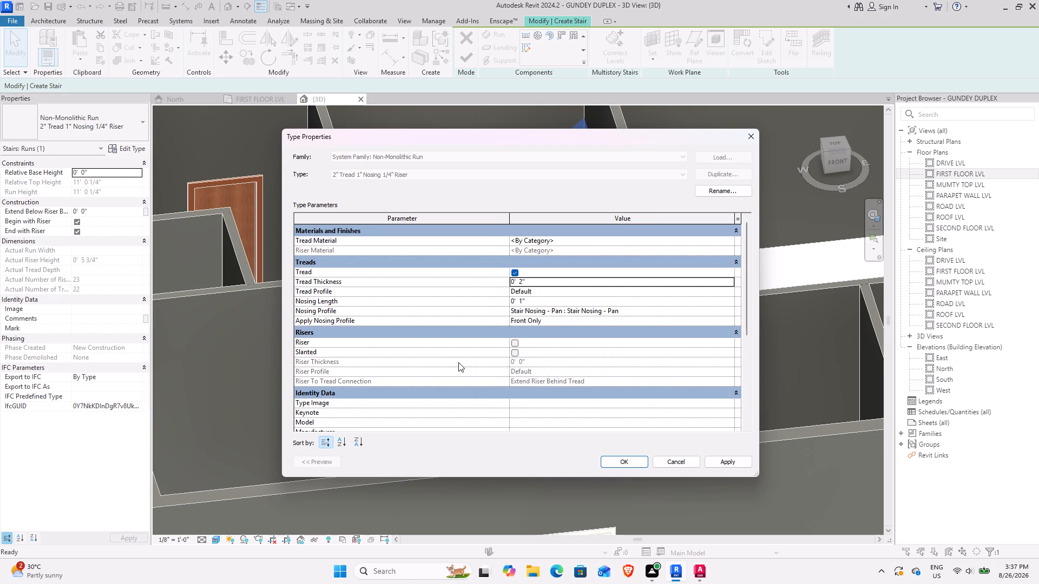
scroll(459, 363, "down", 1)
scroll(459, 364, "up", 1)
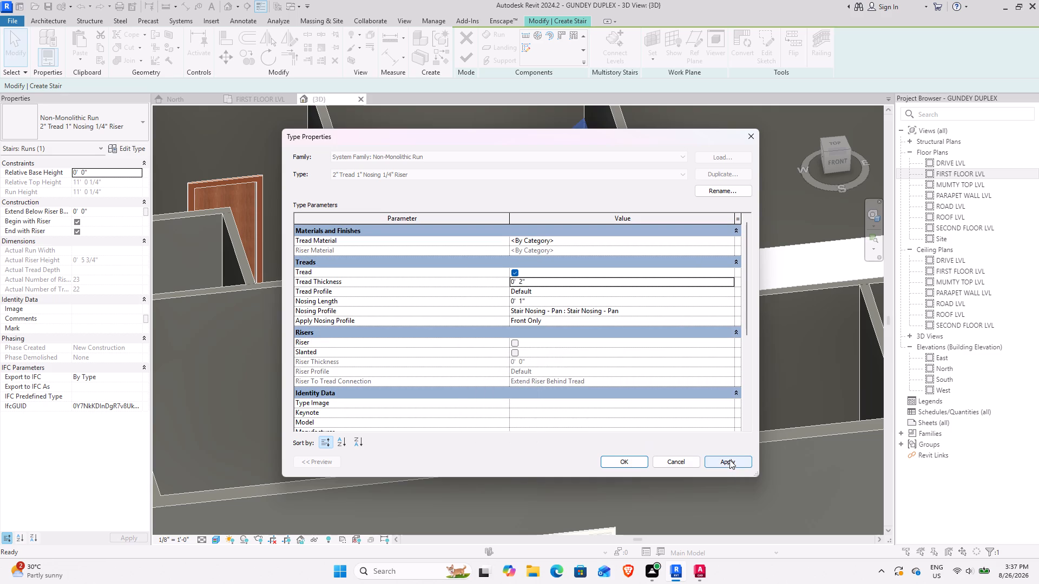
left_click(729, 460)
left_click(628, 462)
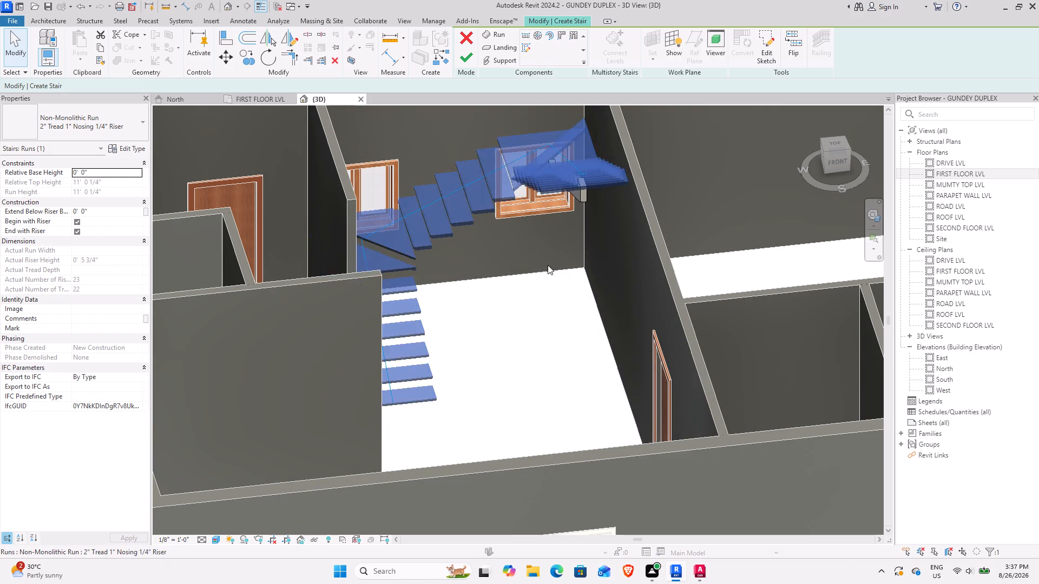
left_click(467, 56)
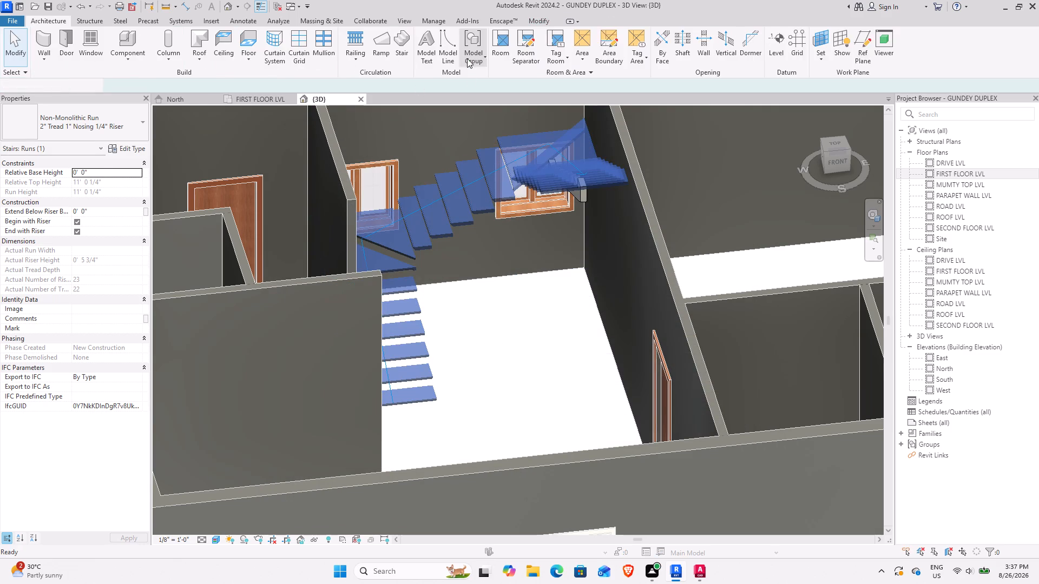
Turn off Middle Support in the stair type 7" max riser 11" tread 2 and apply the change.
left_click(575, 181)
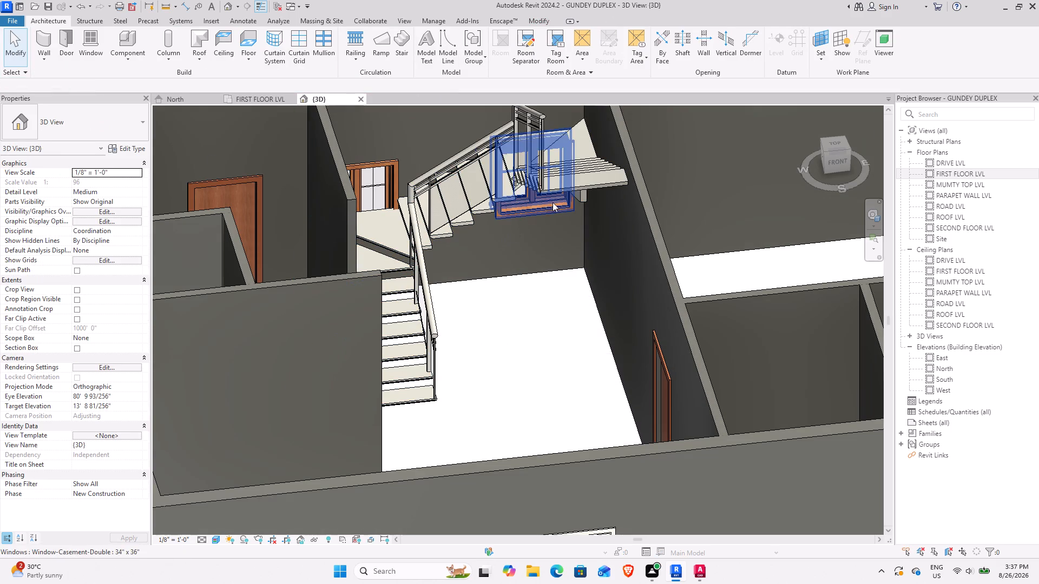
left_click(588, 185)
left_click(137, 148)
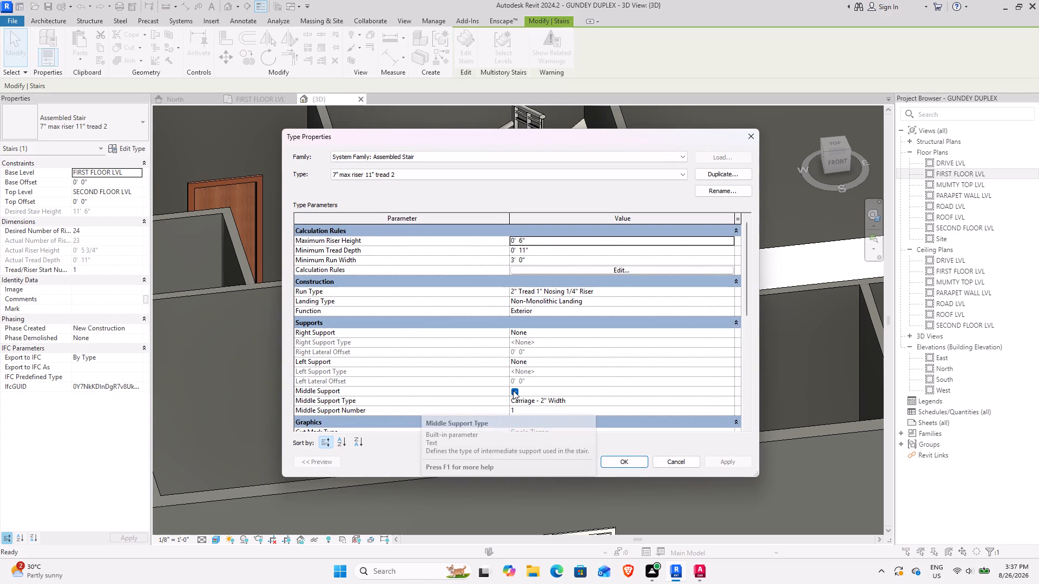
left_click(513, 390)
left_click(724, 462)
left_click(627, 460)
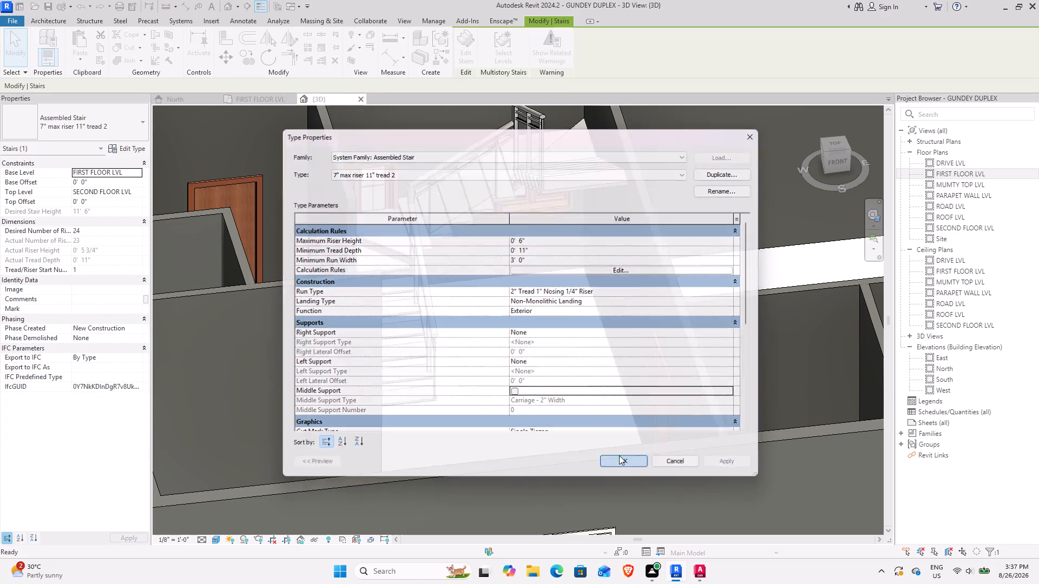
Examine the stair's thickened treads, corner winders and underside without the middle support from close up and several angles.
middle_click_drag(545, 316, 500, 321, "shift")
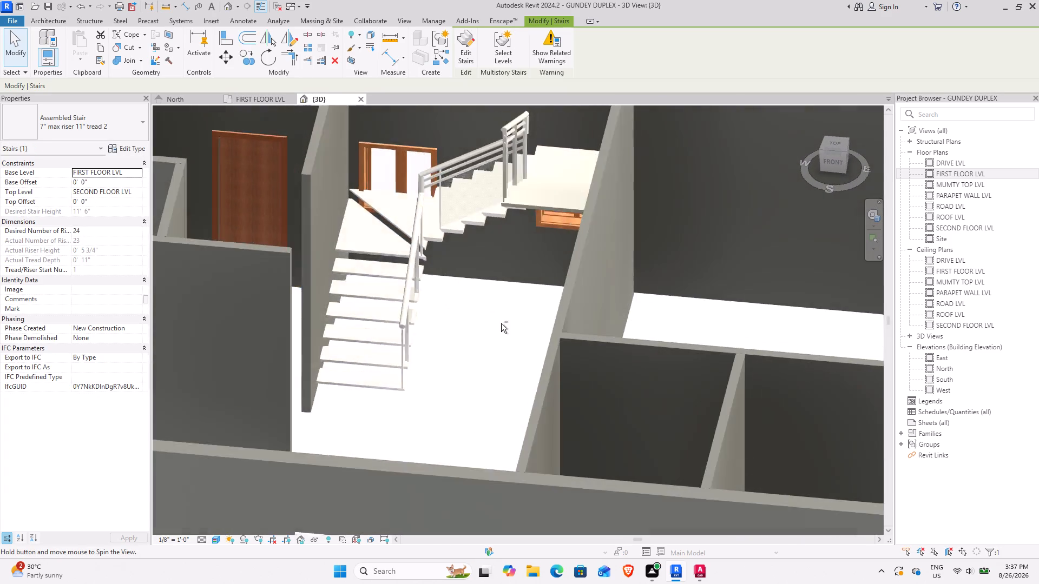
scroll(485, 325, "down", 1)
middle_click_drag(450, 332, 509, 352)
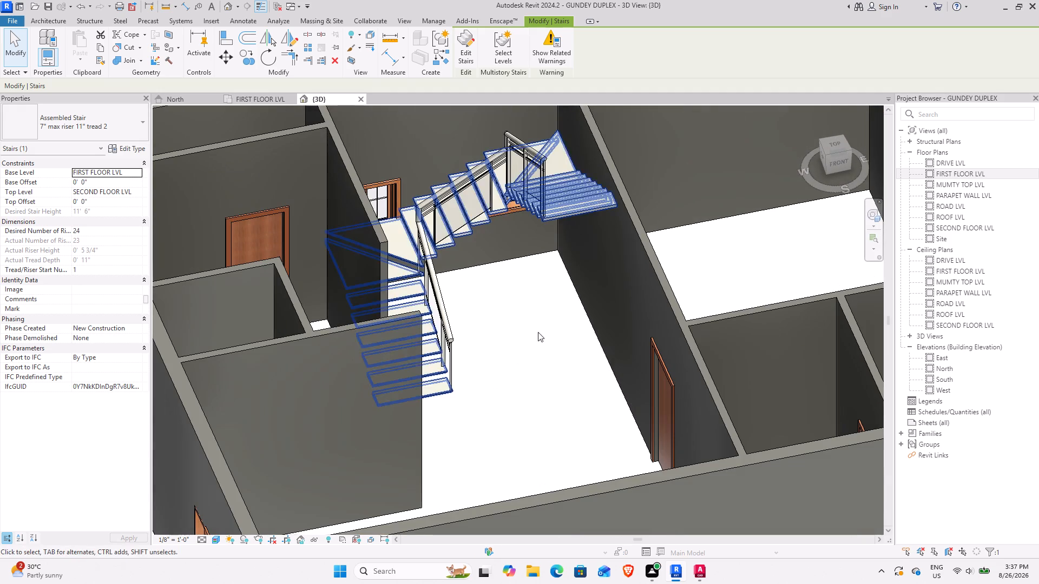
scroll(511, 327, "up", 3)
middle_click_drag(465, 348, 391, 369, "shift")
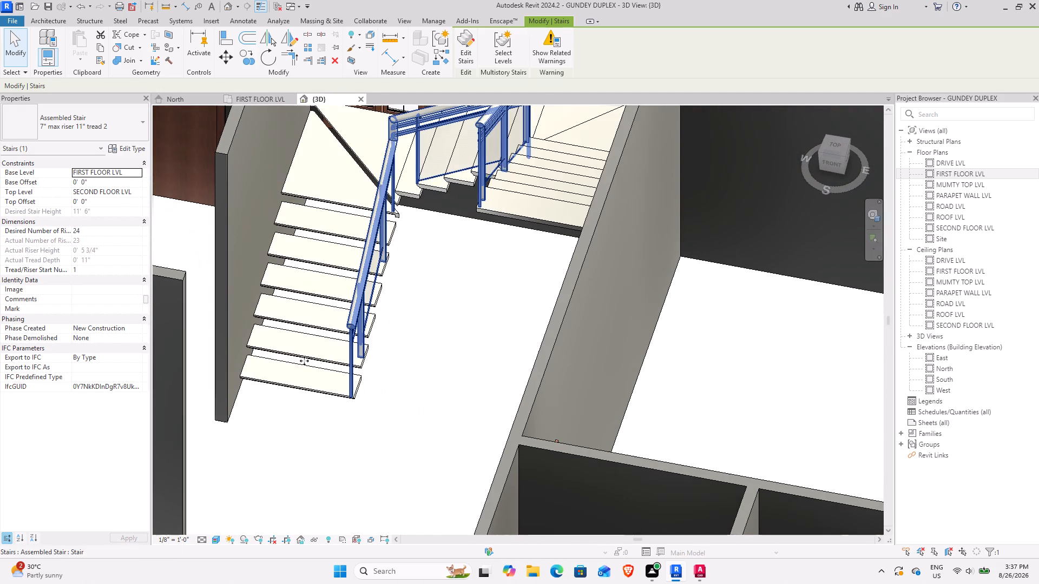
scroll(261, 317, "up", 6)
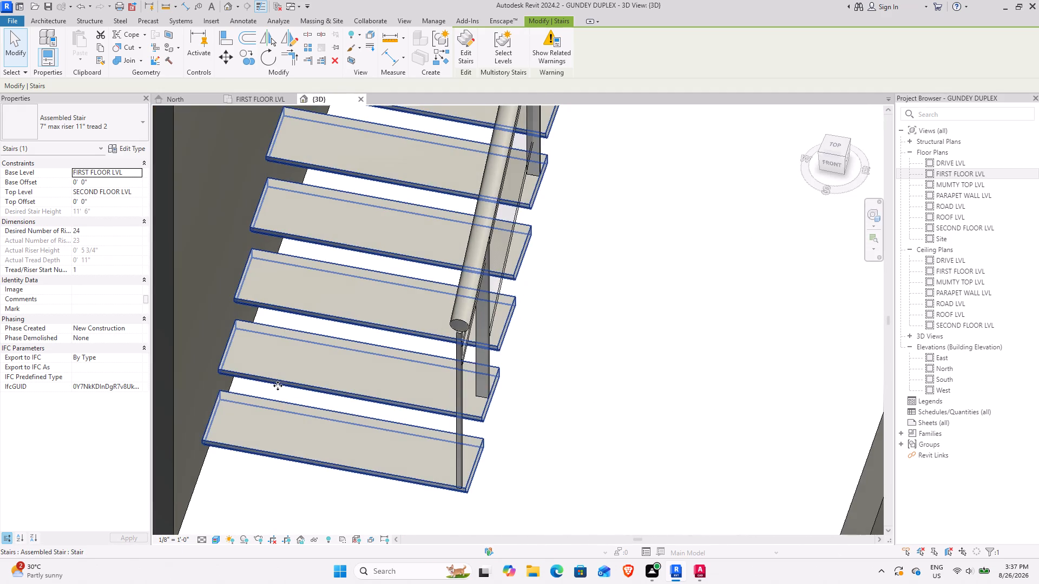
middle_click_drag(279, 376, 285, 343, "shift")
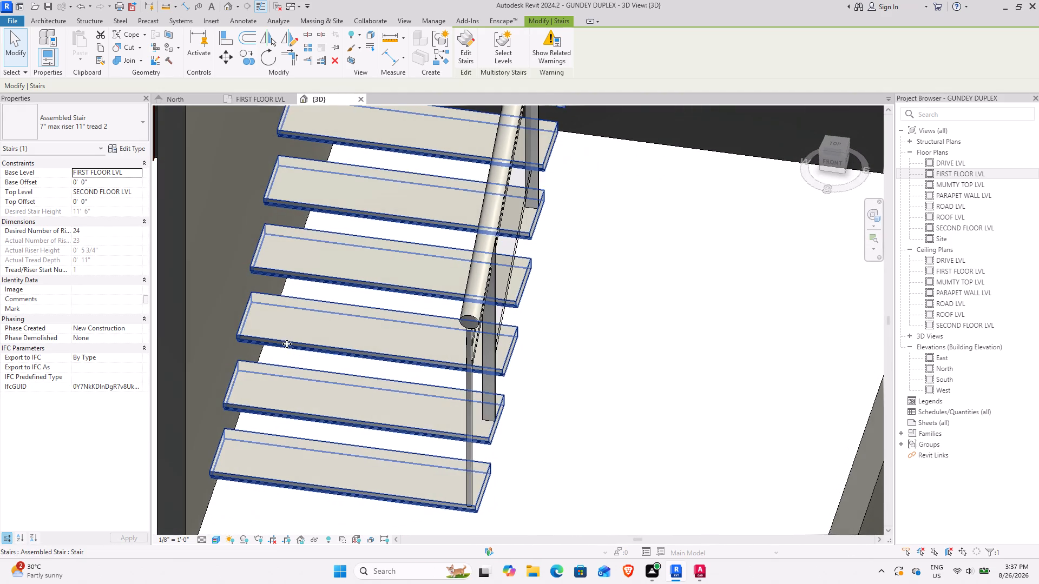
scroll(287, 344, "down", 3)
middle_click_drag(353, 397, 382, 349, "shift")
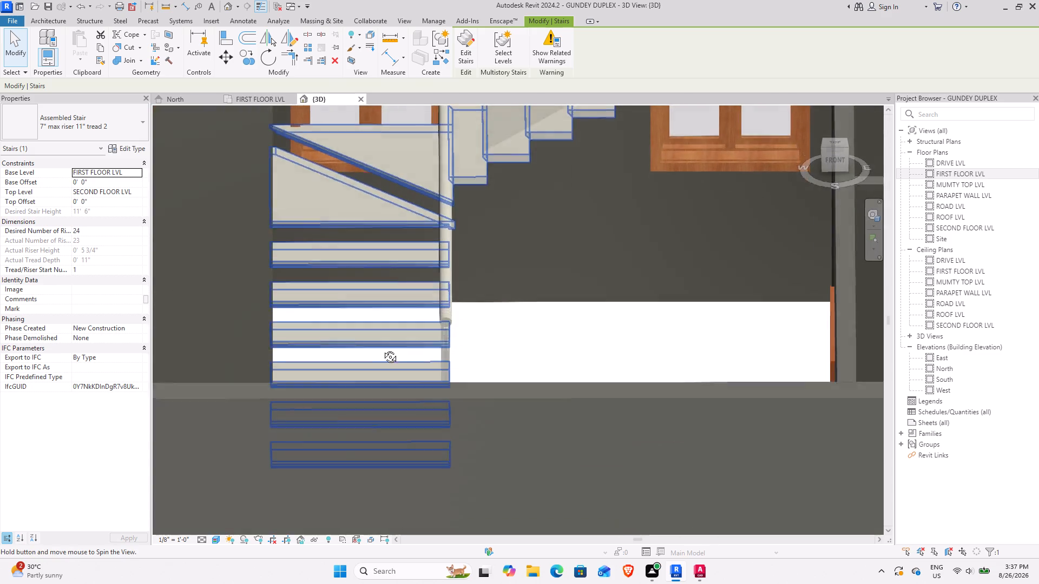
middle_click_drag(382, 349, 372, 376, "shift")
scroll(364, 366, "down", 3)
middle_click_drag(354, 364, 362, 341)
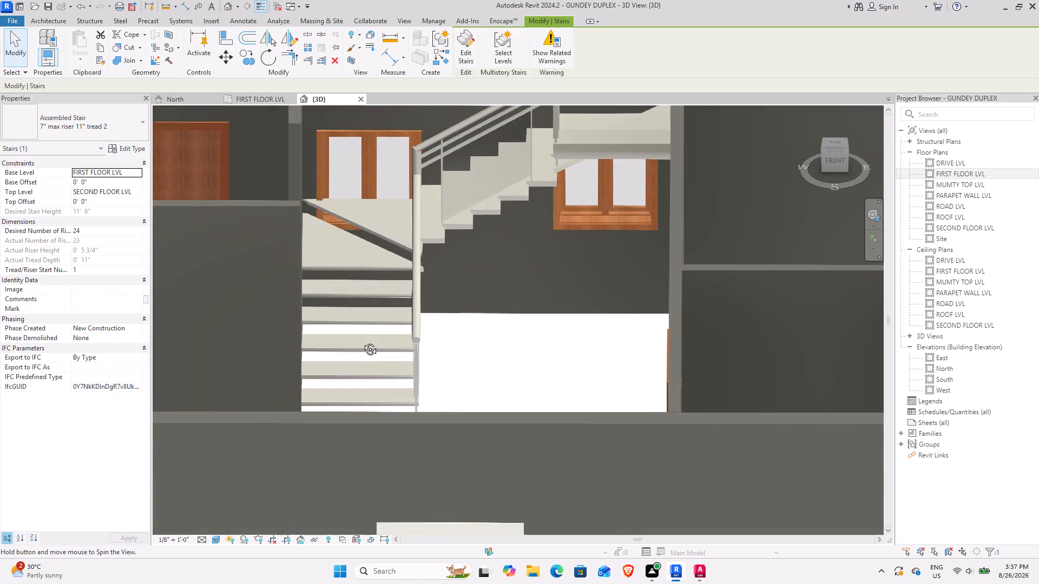
middle_click_drag(362, 341, 343, 342)
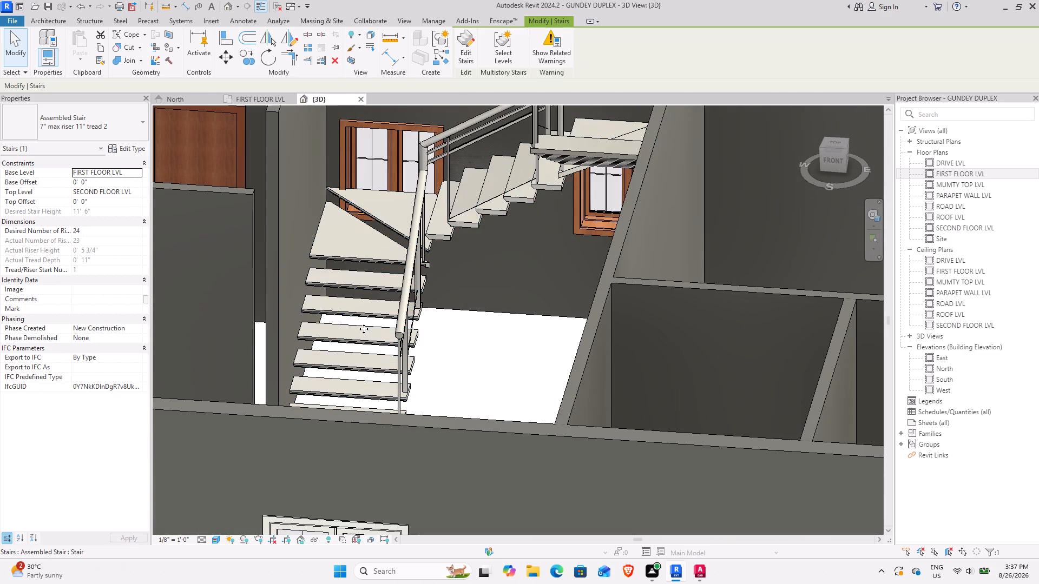
Set the Sill Height of the two casement windows behind the U-shaped stair to 8'.
middle_click_drag(363, 329, 371, 363)
middle_click_drag(373, 252, 376, 425)
left_click(391, 287)
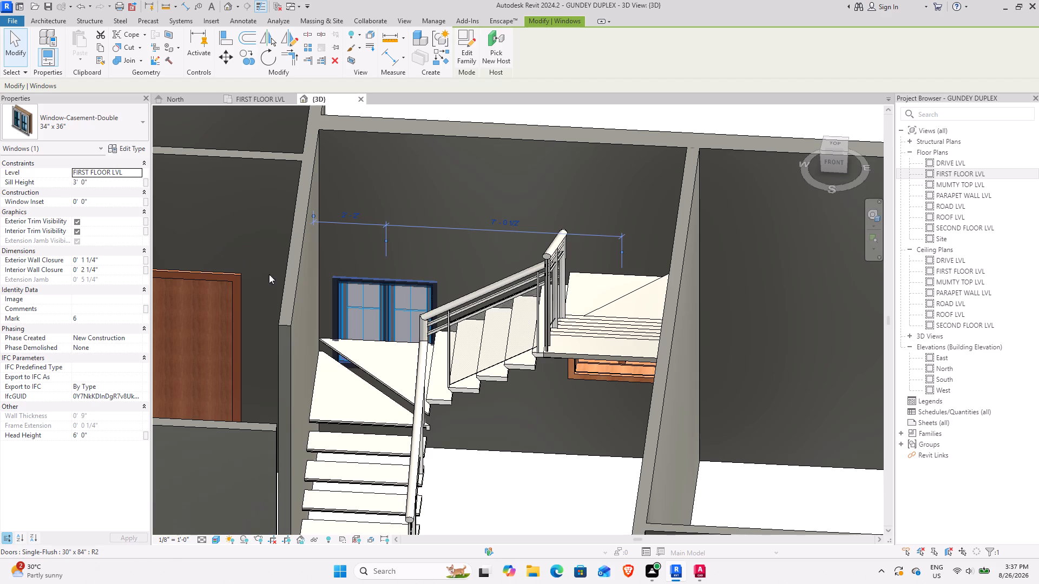
left_click(597, 385, "ctrl")
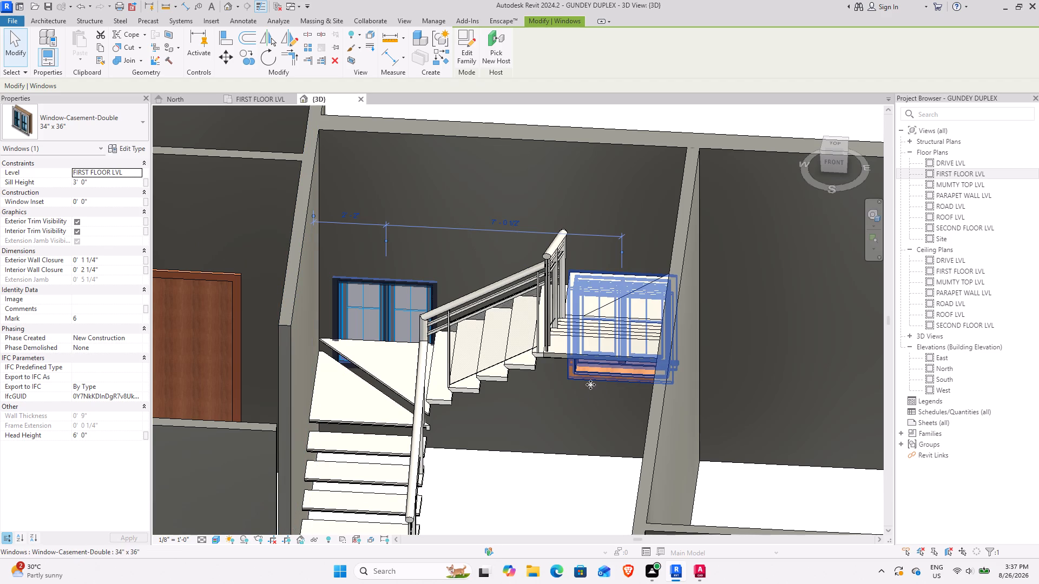
left_click(101, 183)
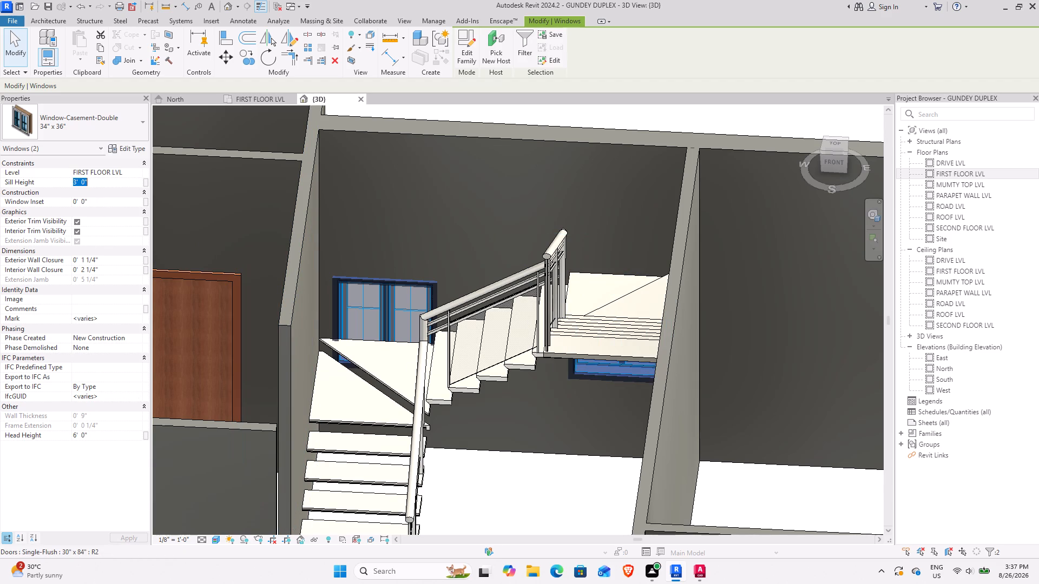
type("8'")
key("Return")
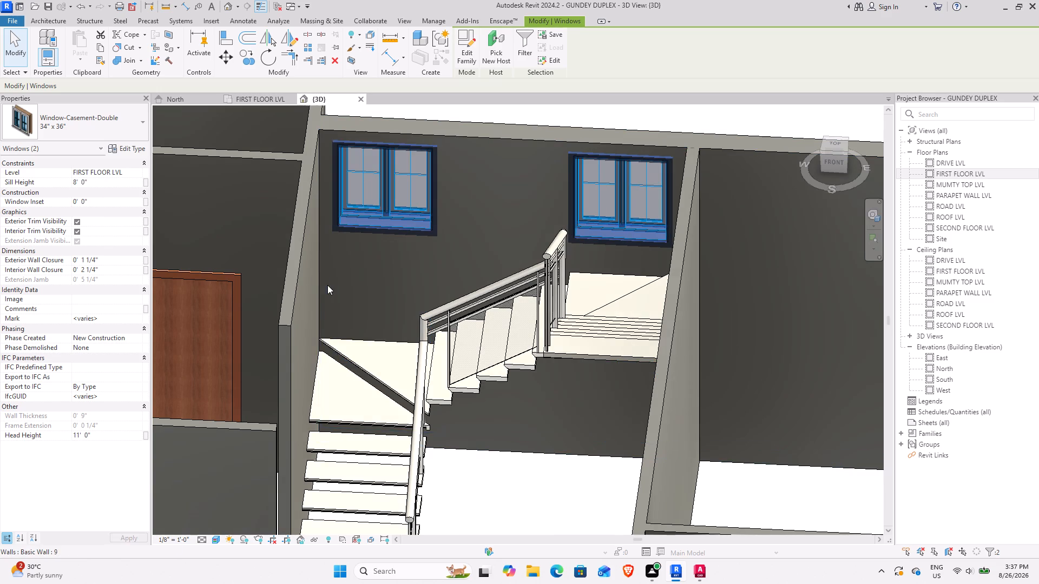
left_click(547, 464)
Examine the raised windows against the stair's treads, railing and surrounding walls from several angles in 3D.
middle_click_drag(525, 440, 534, 364, "shift")
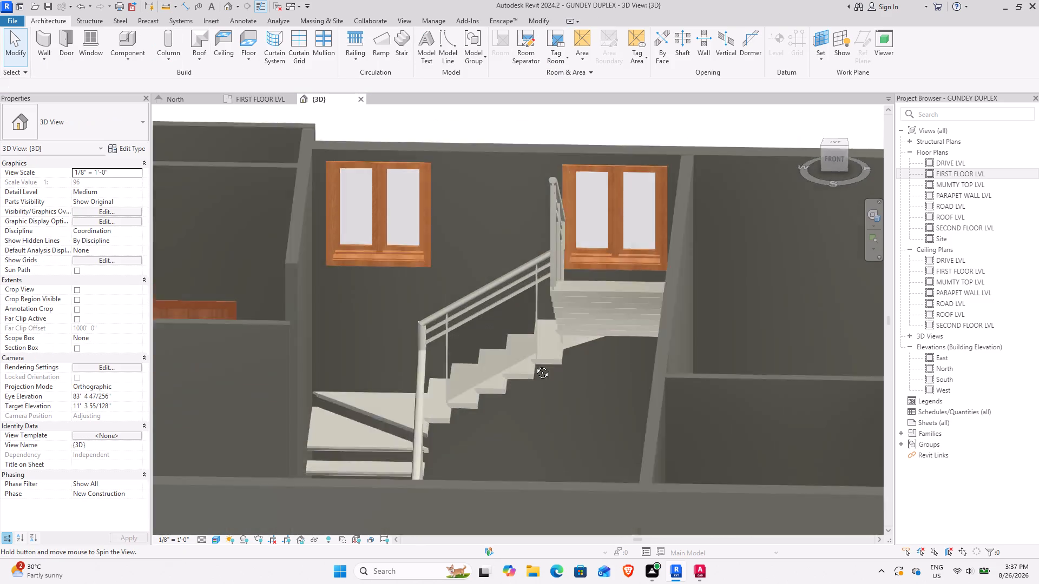
middle_click_drag(534, 364, 521, 437, "shift")
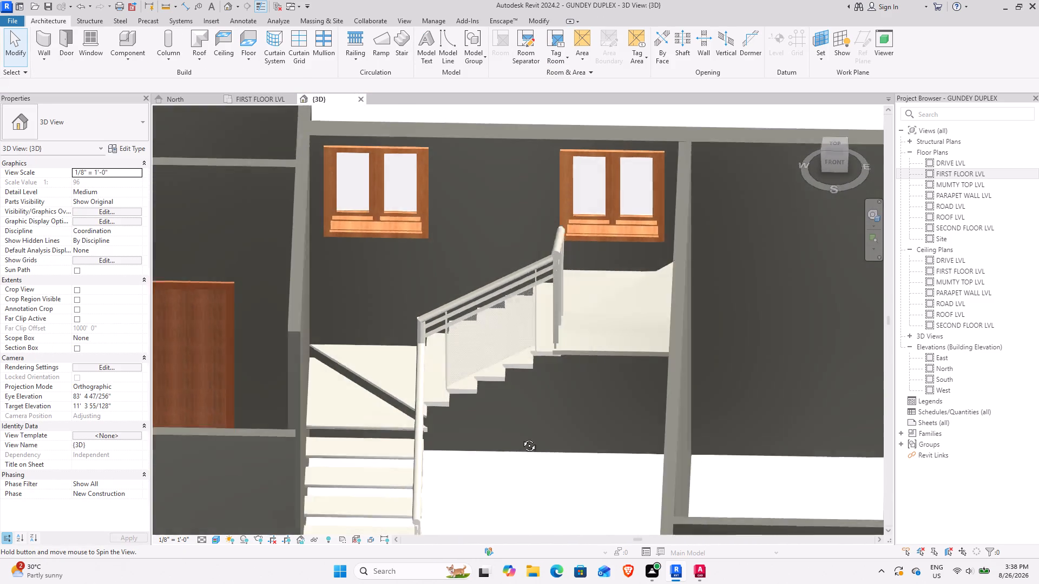
middle_click_drag(521, 437, 516, 436, "shift")
middle_click_drag(515, 436, 537, 440, "shift")
scroll(537, 440, "down", 6)
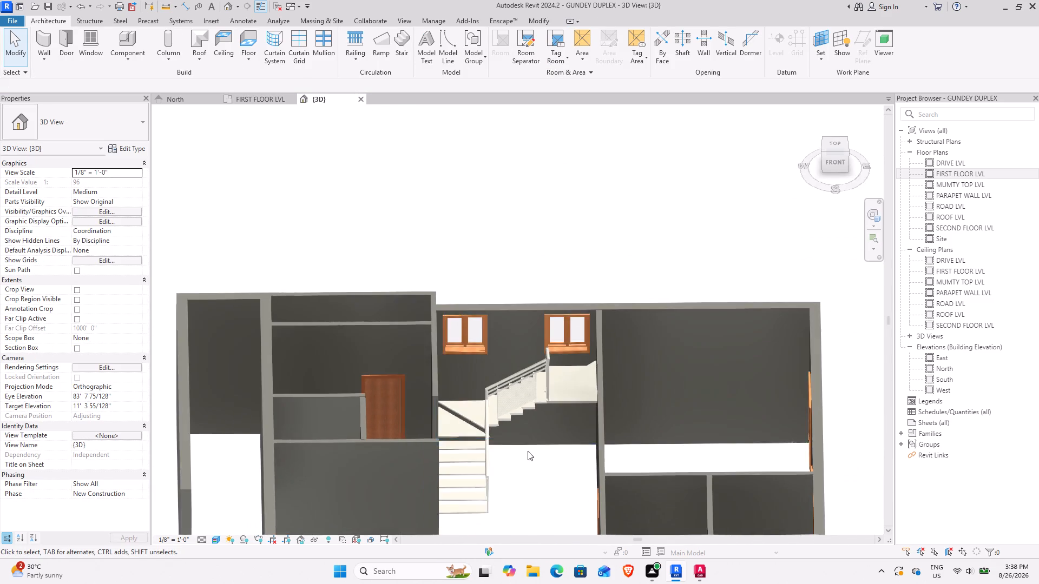
middle_click_drag(522, 449, 356, 433, "shift")
middle_click_drag(550, 451, 668, 452, "shift")
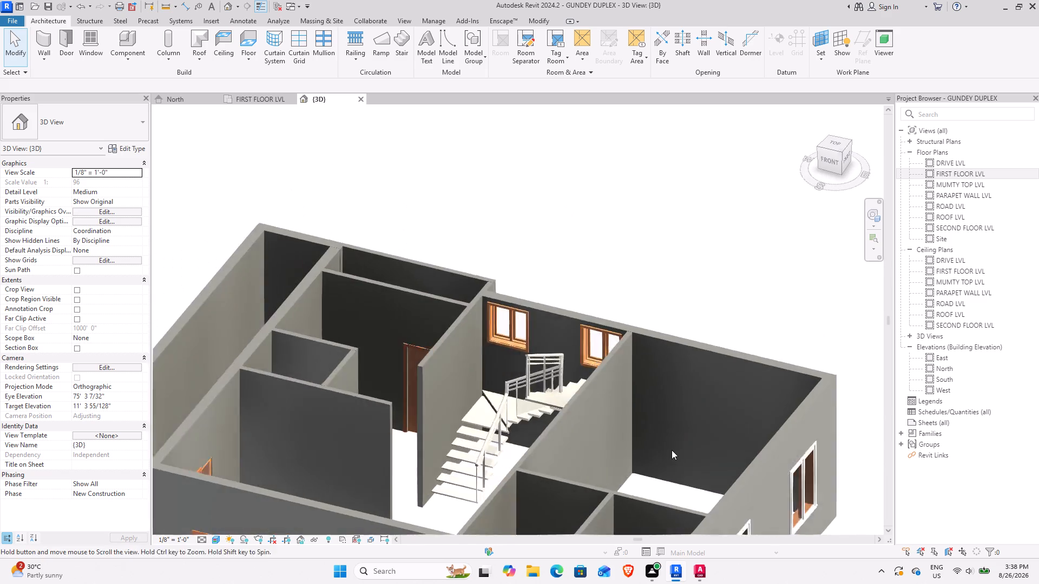
scroll(612, 444, "down", 3)
middle_click_drag(568, 459, 615, 542, "shift")
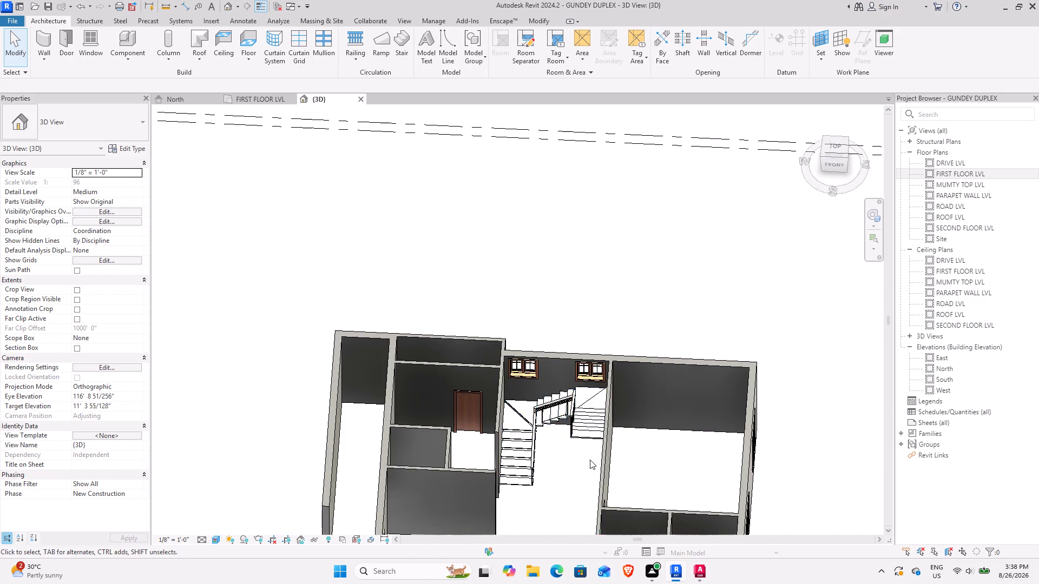
scroll(587, 447, "up", 6)
middle_click_drag(512, 481, 574, 422, "shift")
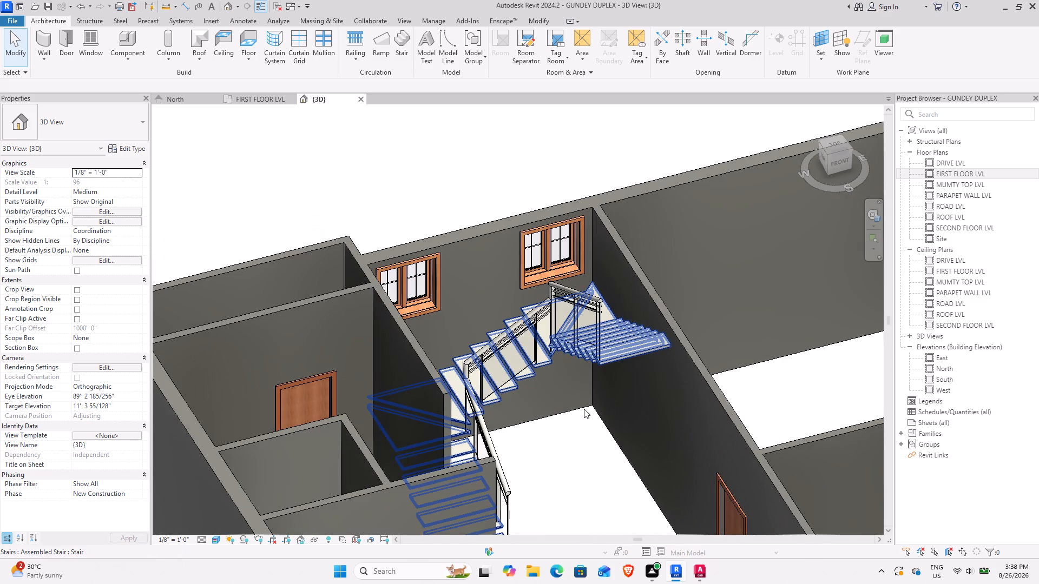
scroll(509, 377, "up", 4)
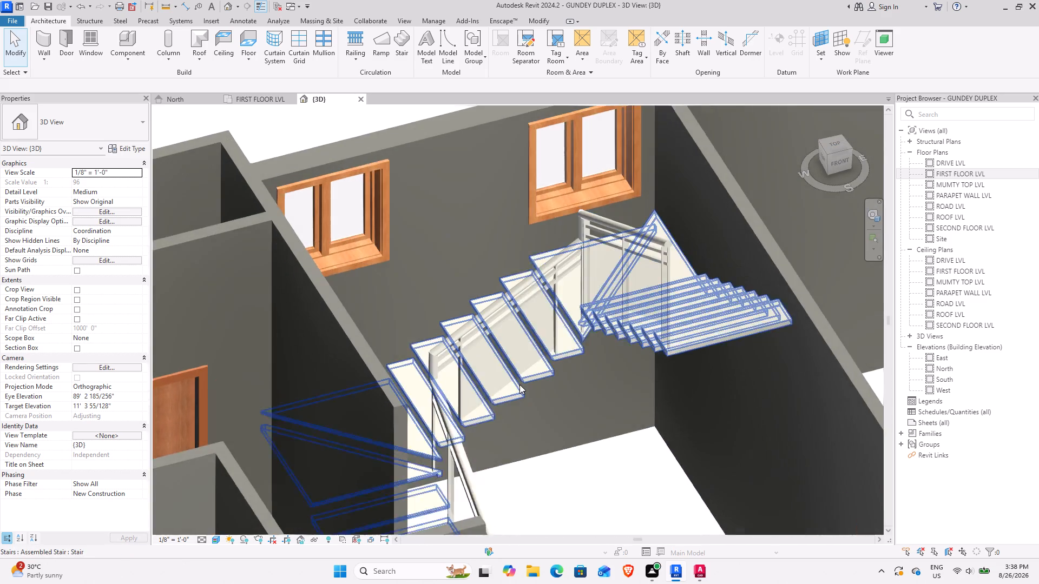
scroll(519, 384, "up", 3)
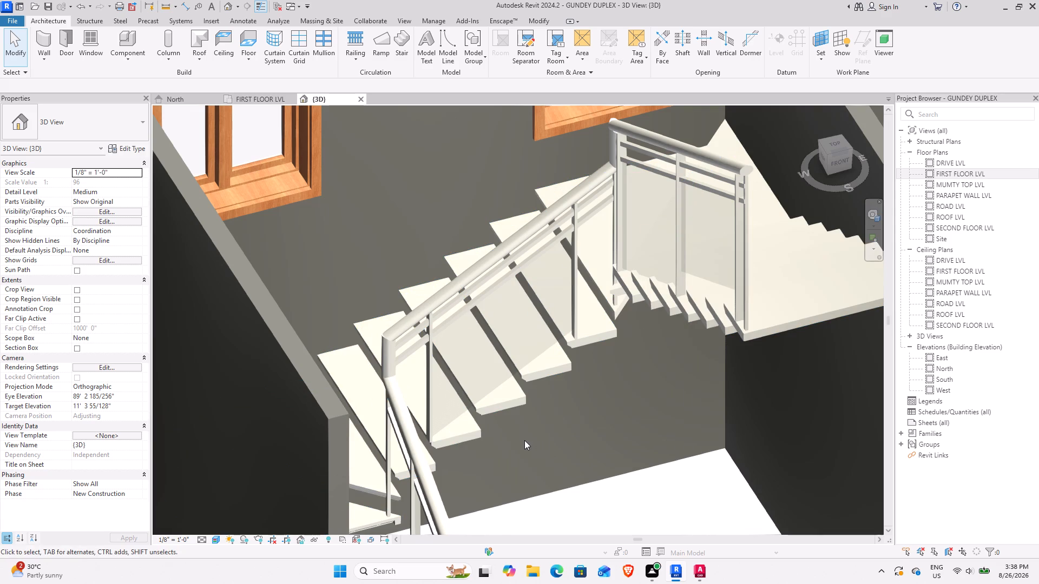
scroll(547, 426, "down", 3)
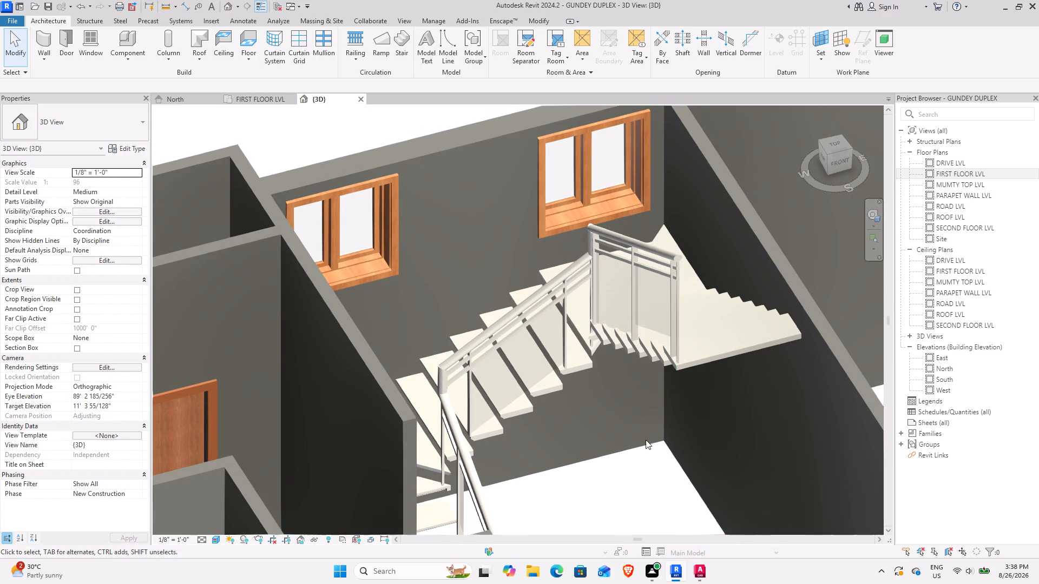
scroll(643, 449, "down", 7)
middle_click_drag(596, 447, 689, 357)
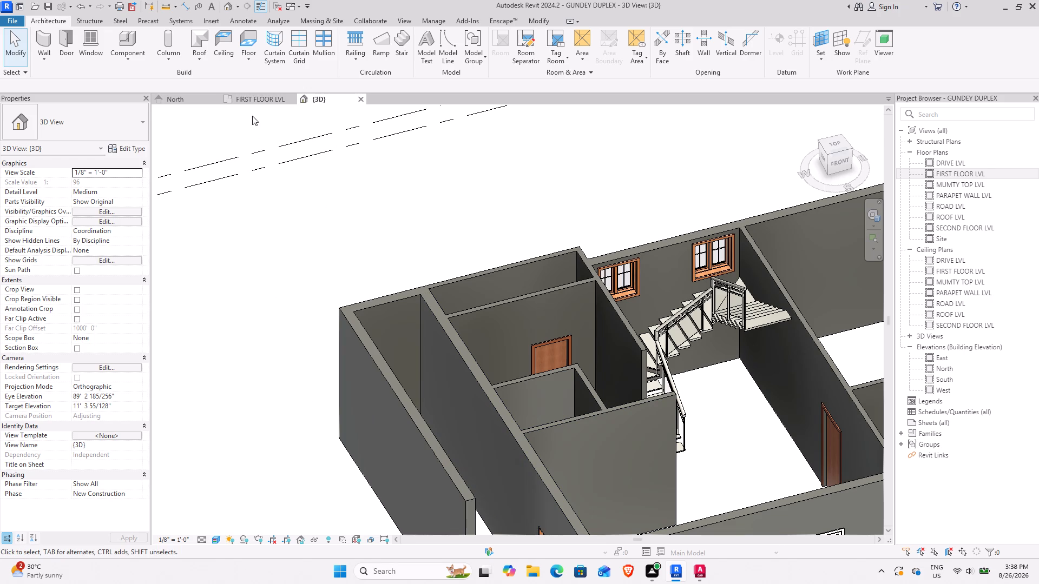
In the FIRST FLOOR LVL plan, measure the width of the narrow side stair's long flight with an aligned dimension.
left_click(251, 97)
middle_click_drag(328, 328, 806, 242)
scroll(641, 283, "down", 2)
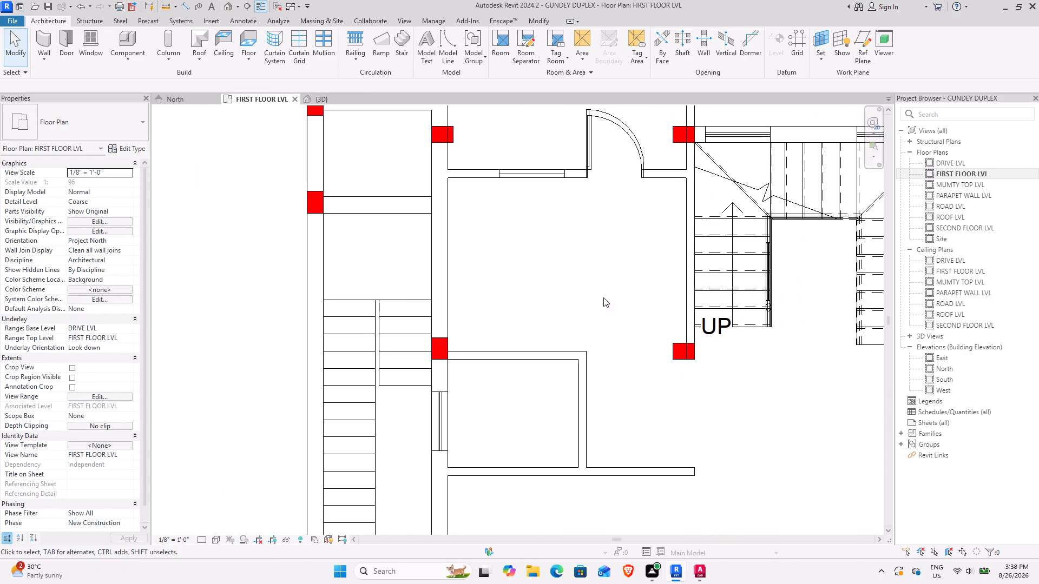
middle_click_drag(599, 297, 631, 157)
scroll(396, 459, "up", 2)
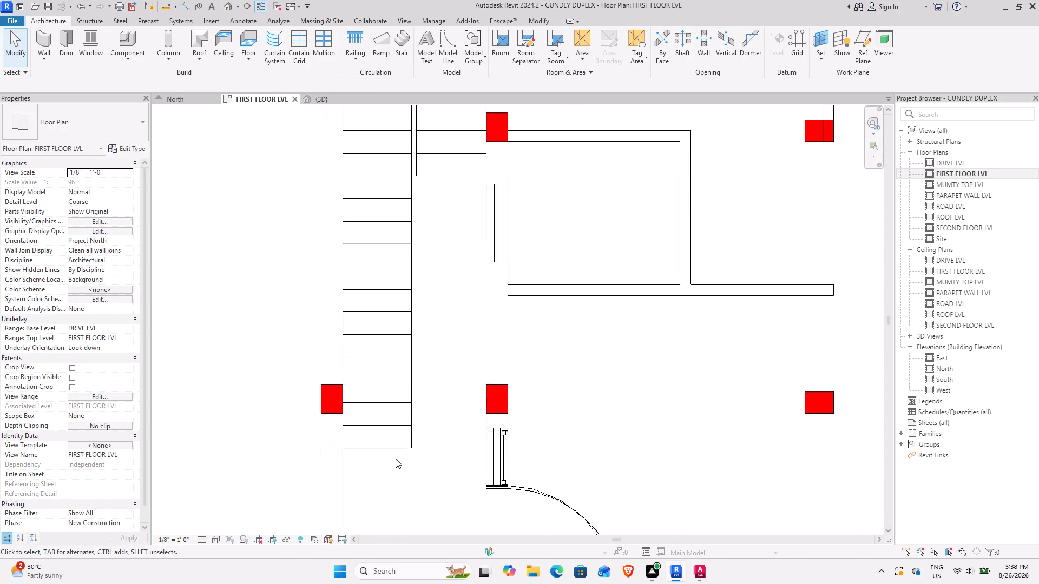
scroll(396, 459, "up", 3)
middle_click_drag(424, 440, 438, 506)
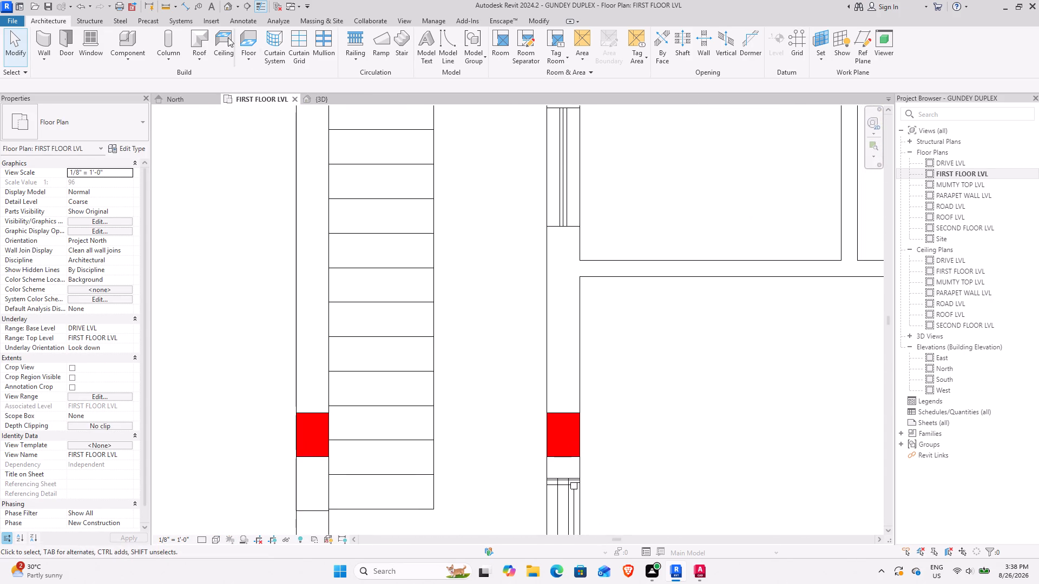
left_click(187, 12)
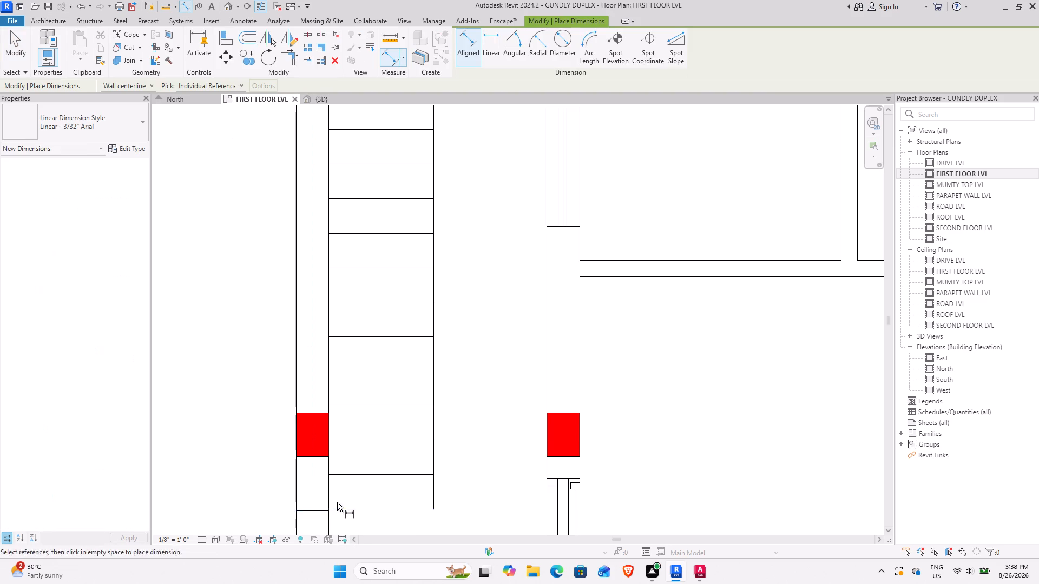
left_click(328, 520)
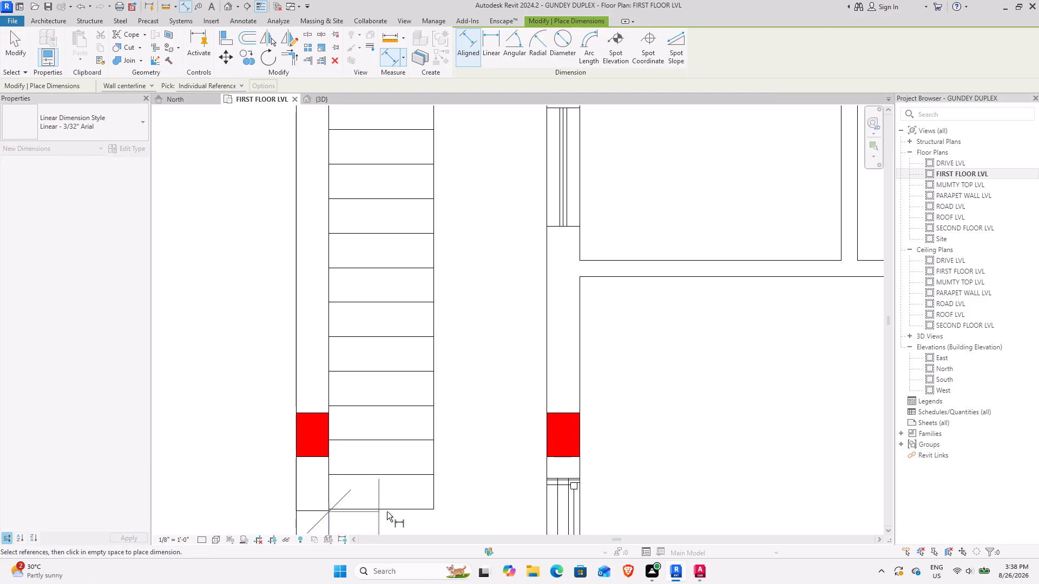
left_click(435, 506)
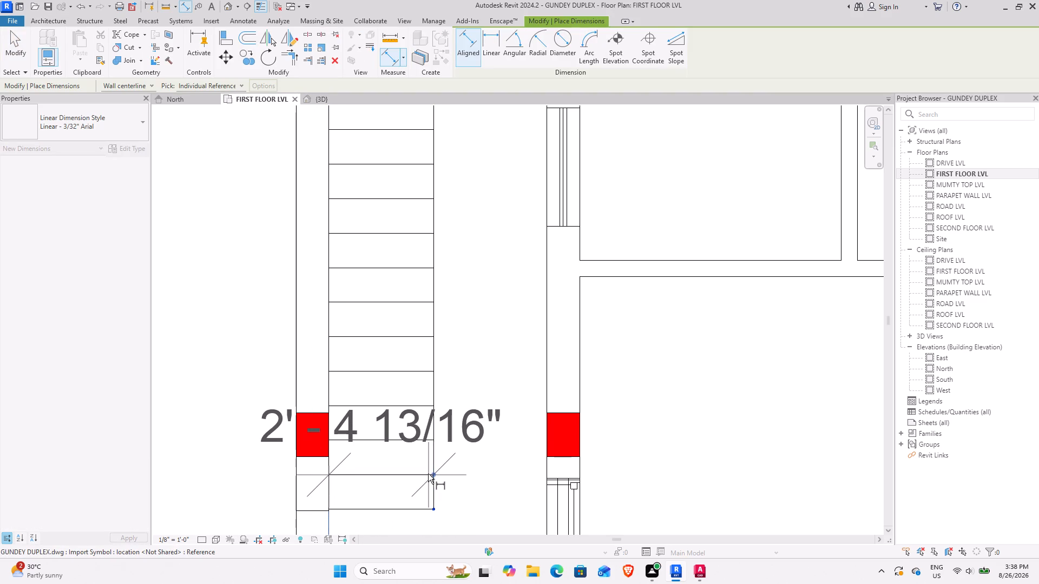
key("Escape")
key("Escape")
Start a stair and duplicate its type as 7" max riser 11" tread 3, with Minimum Run Width 2' 6" and Minimum Tread Depth 9 1/2".
middle_click_drag(463, 301, 472, 337)
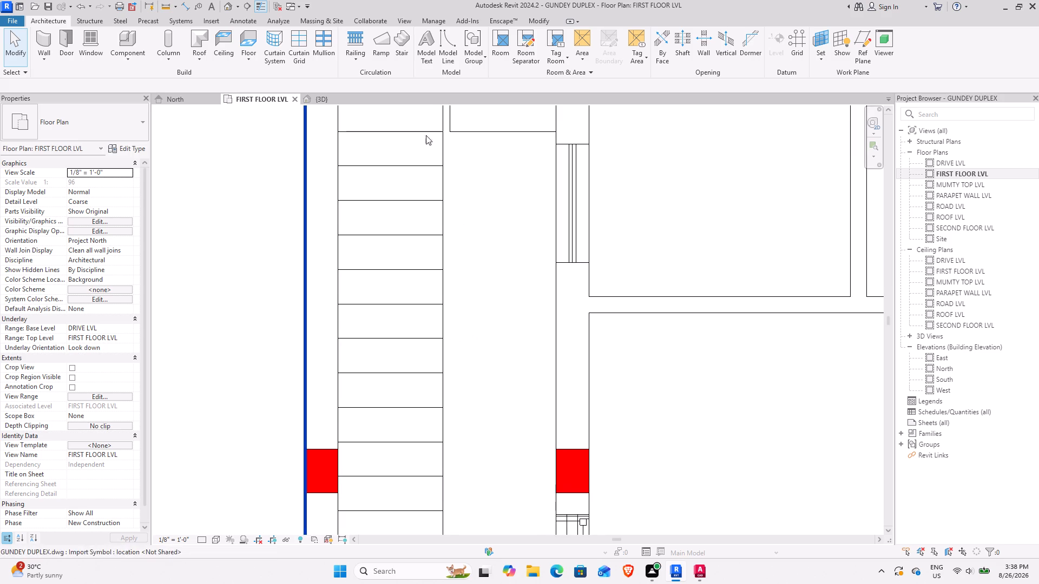
left_click(405, 39)
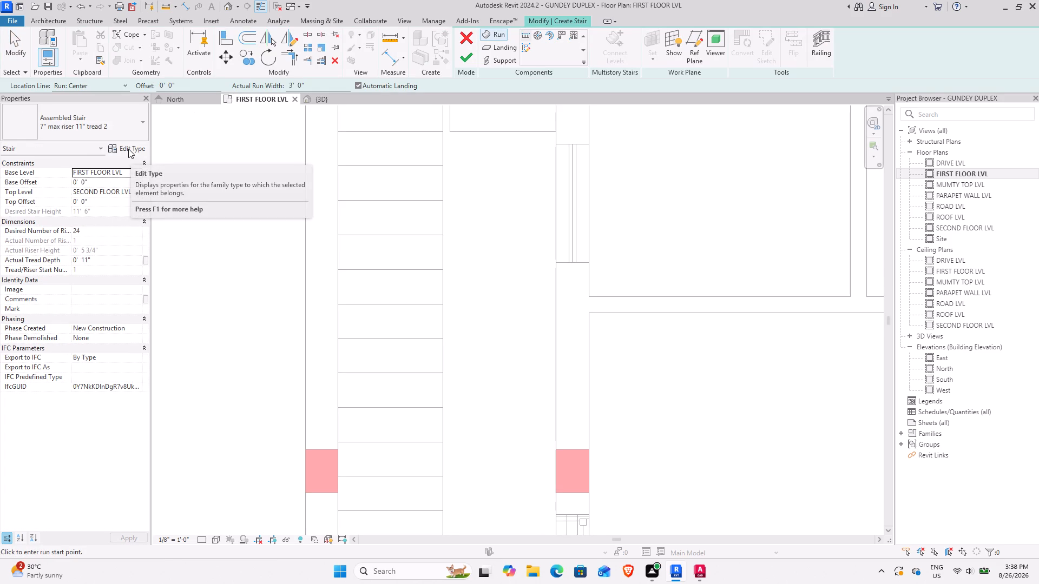
left_click(128, 149)
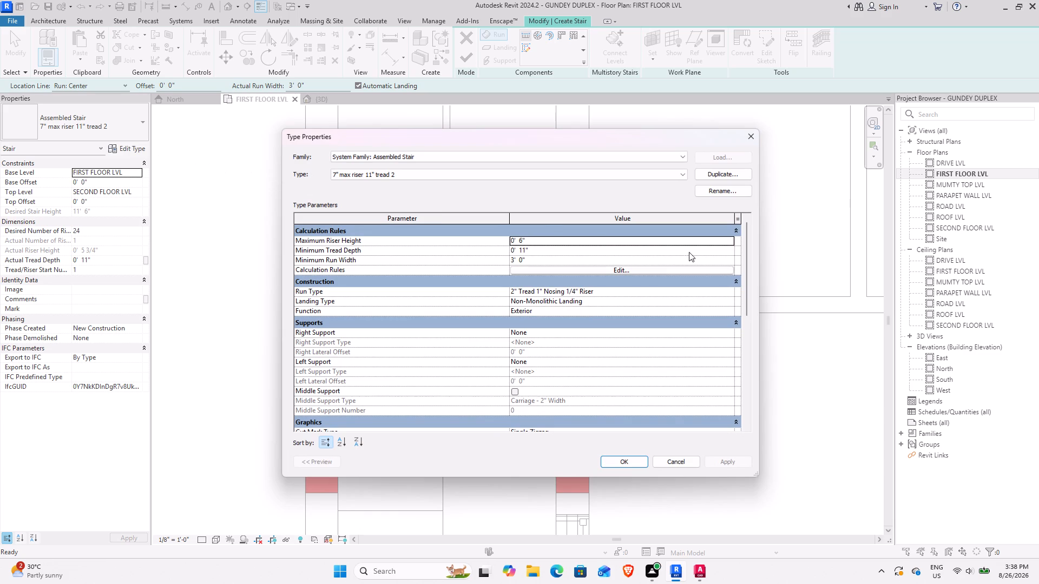
left_click(721, 175)
left_click(527, 326)
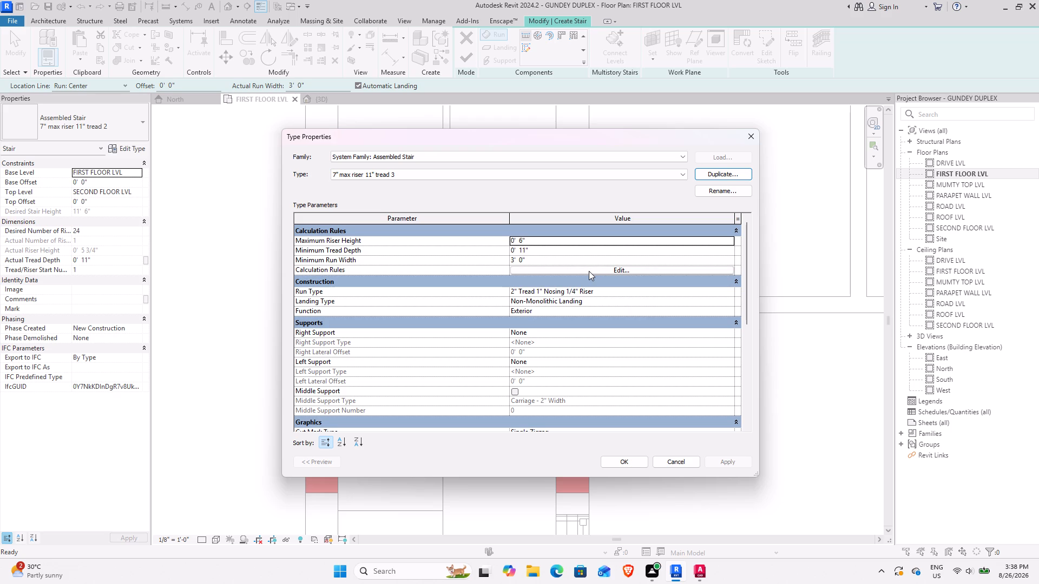
left_click(541, 261)
type("2.5'")
key("Return")
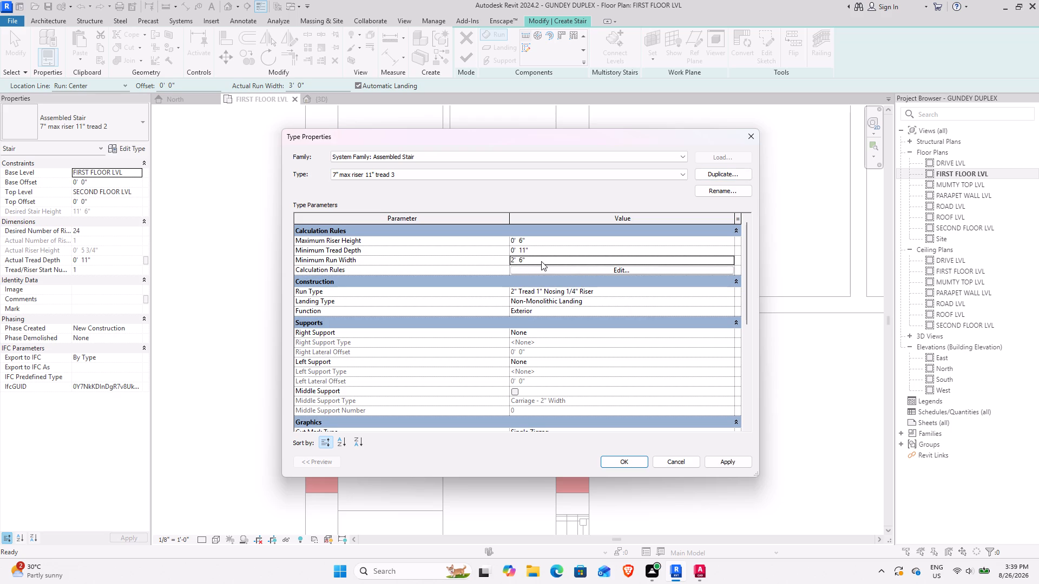
left_click(541, 248)
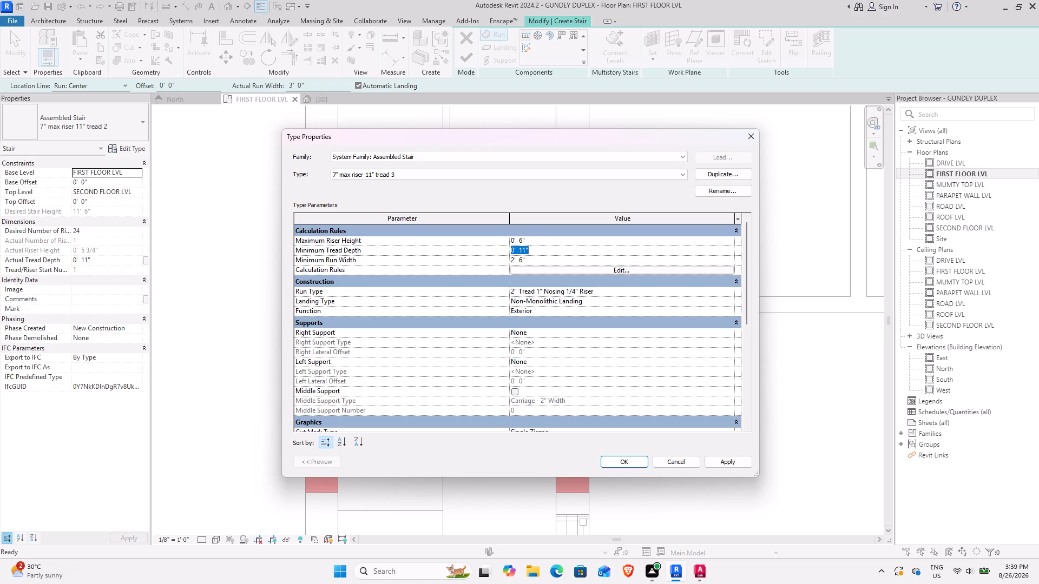
type("93")
key("BackSpace")
type(".5\"")
key("Return")
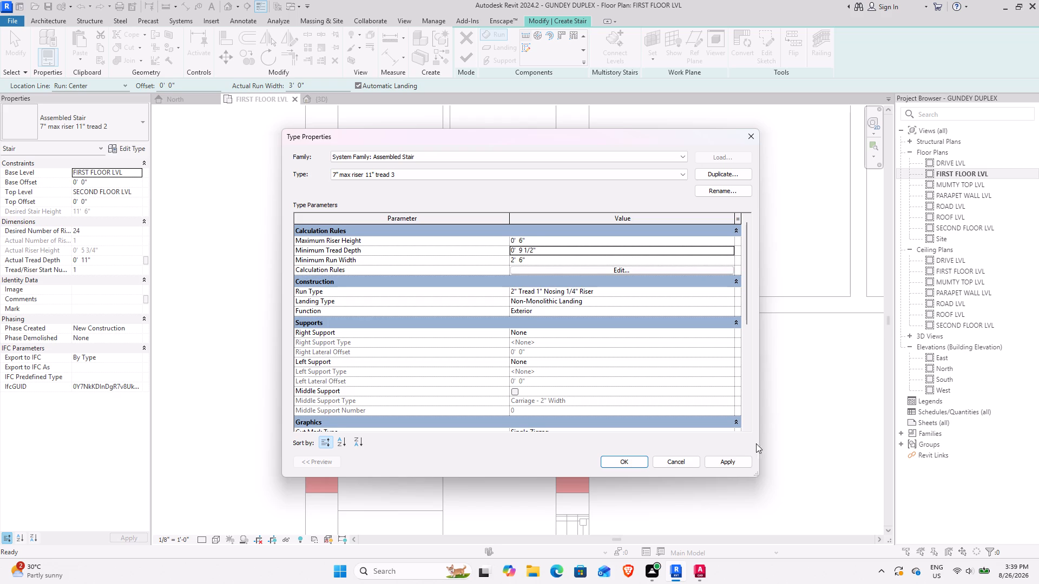
left_click(740, 464)
left_click(623, 461)
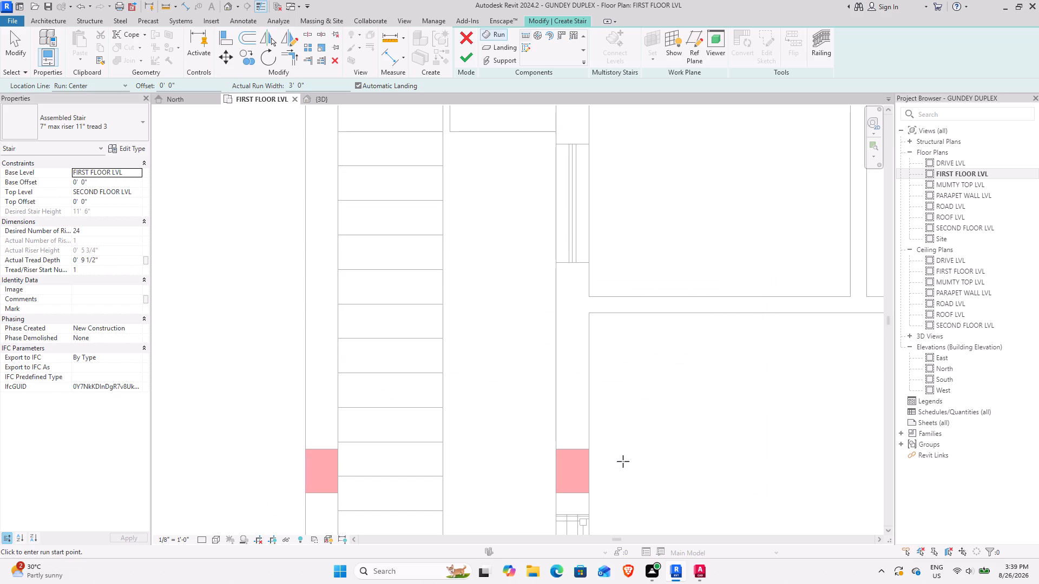
Draw the side stair's long run with location line Run: Left, from its bottom tread corner up along the outer wall.
middle_click_drag(440, 452, 472, 391)
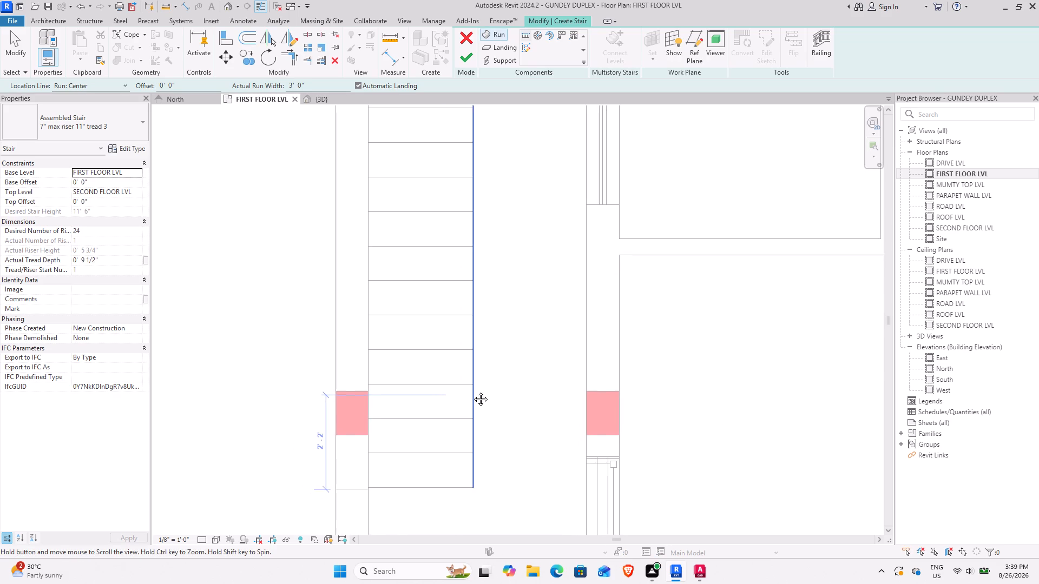
middle_click_drag(472, 391, 495, 371)
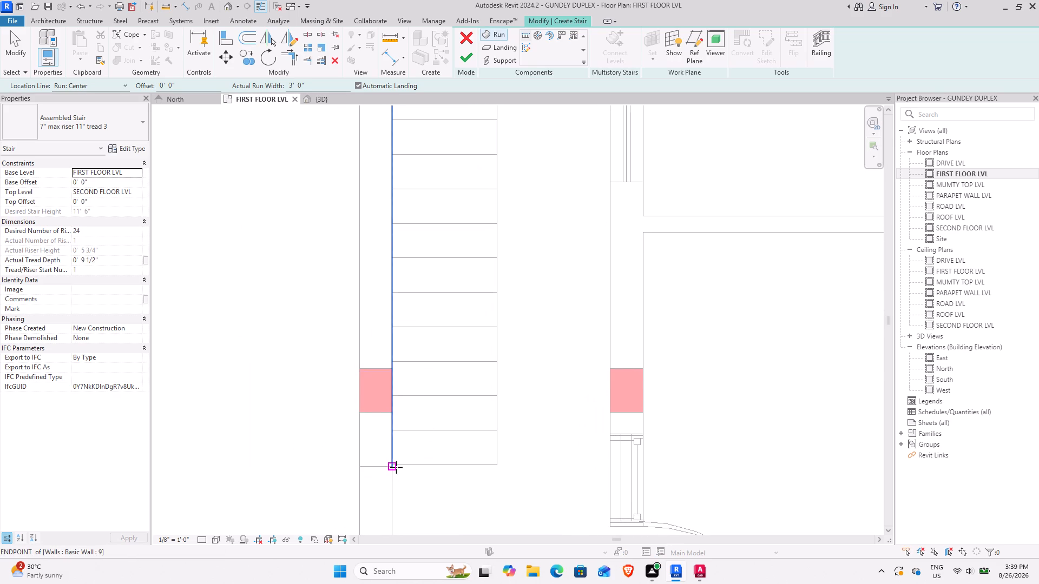
left_click(124, 84)
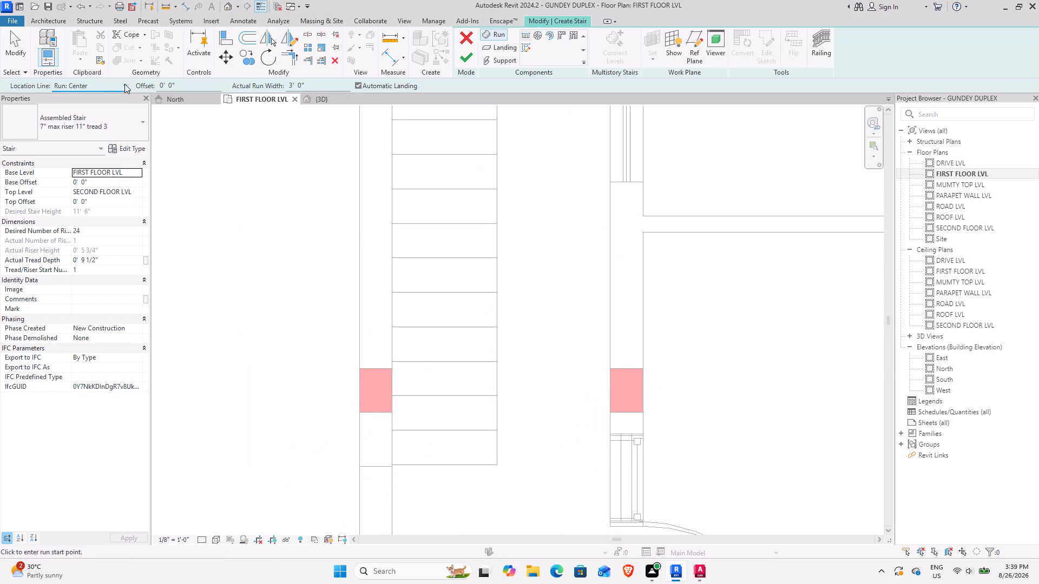
left_click(87, 105)
left_click(392, 466)
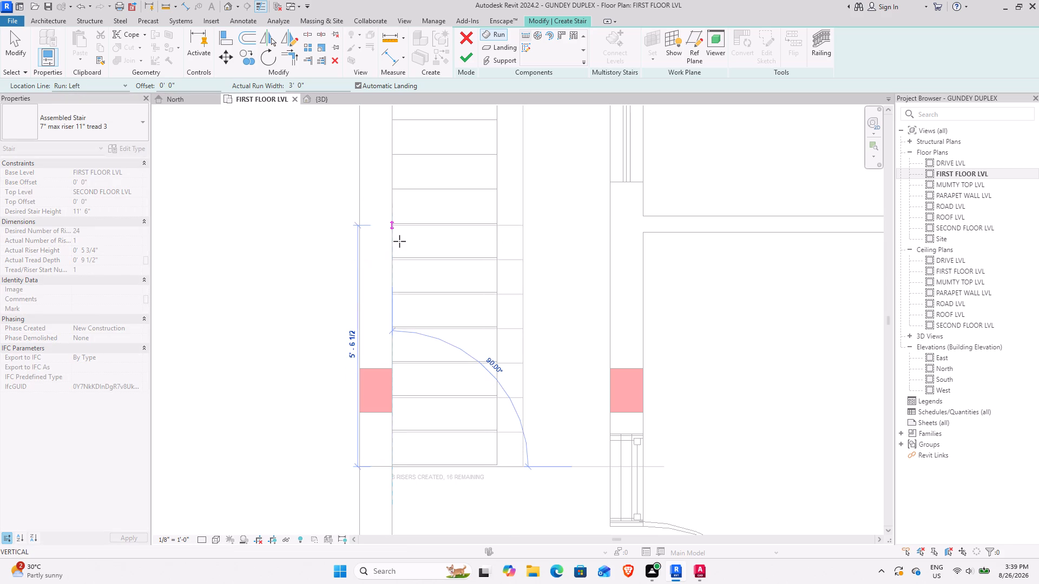
middle_click_drag(399, 241, 391, 477)
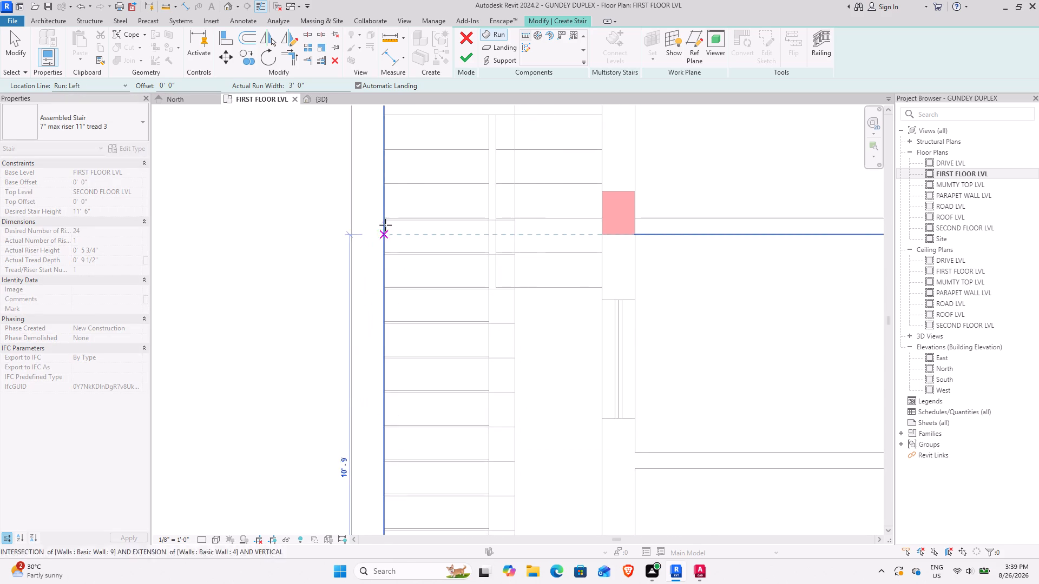
middle_click_drag(385, 225, 360, 446)
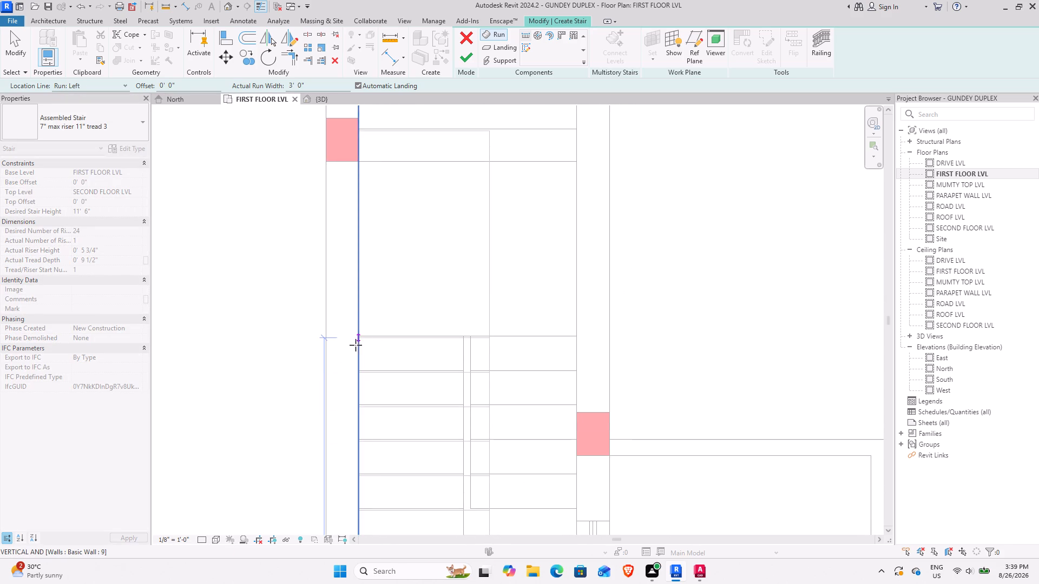
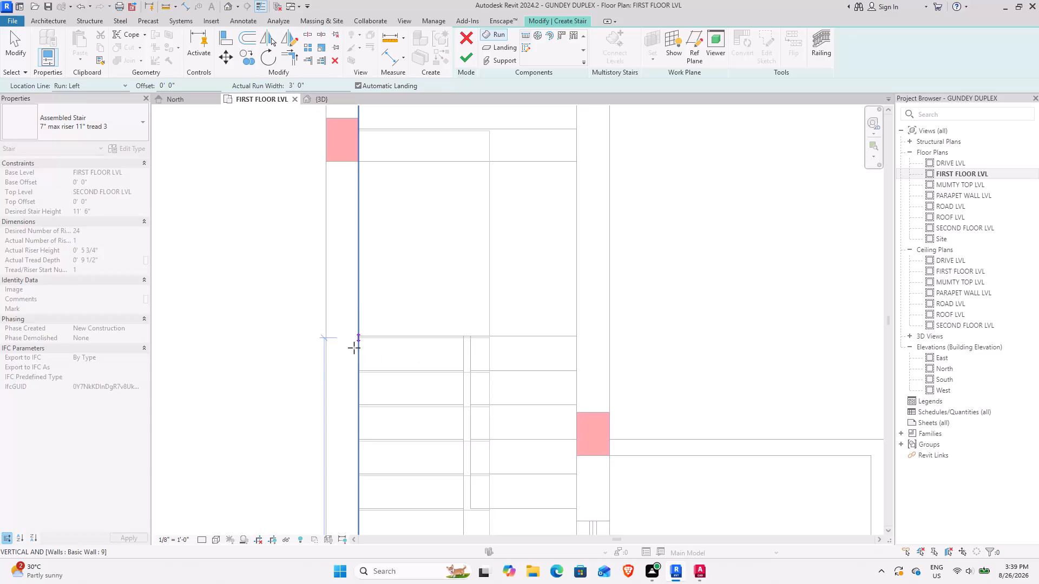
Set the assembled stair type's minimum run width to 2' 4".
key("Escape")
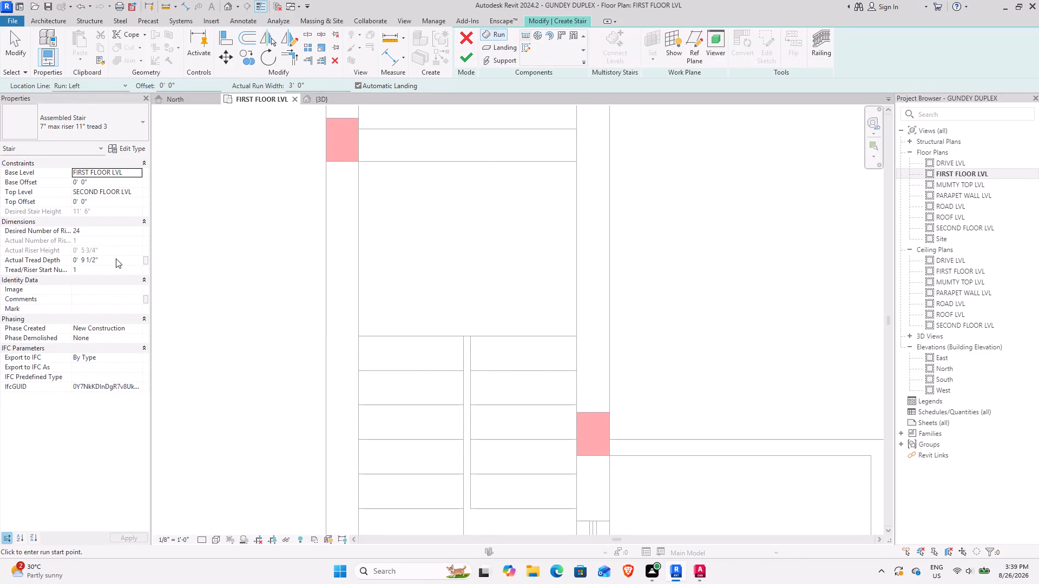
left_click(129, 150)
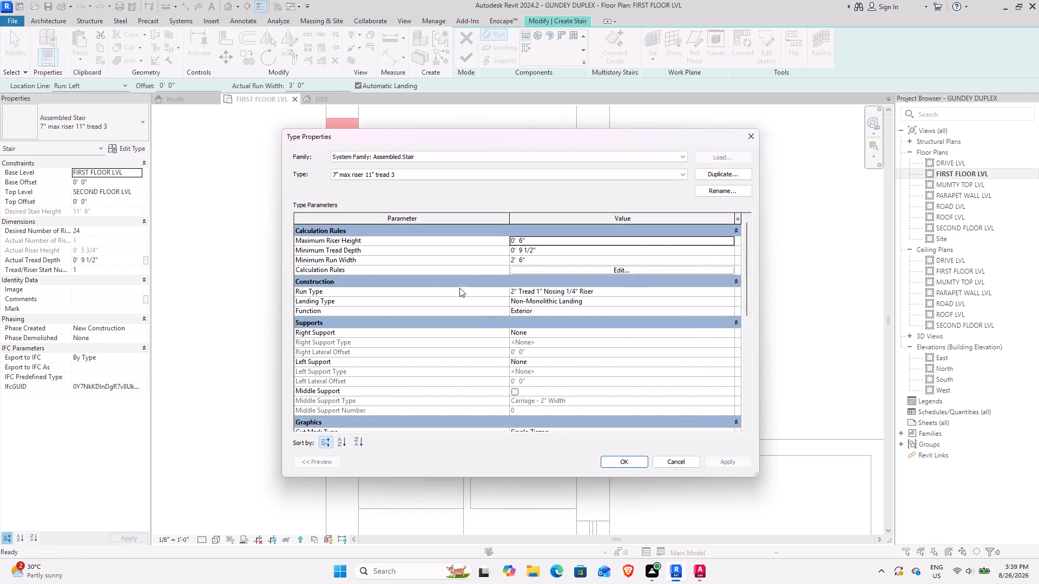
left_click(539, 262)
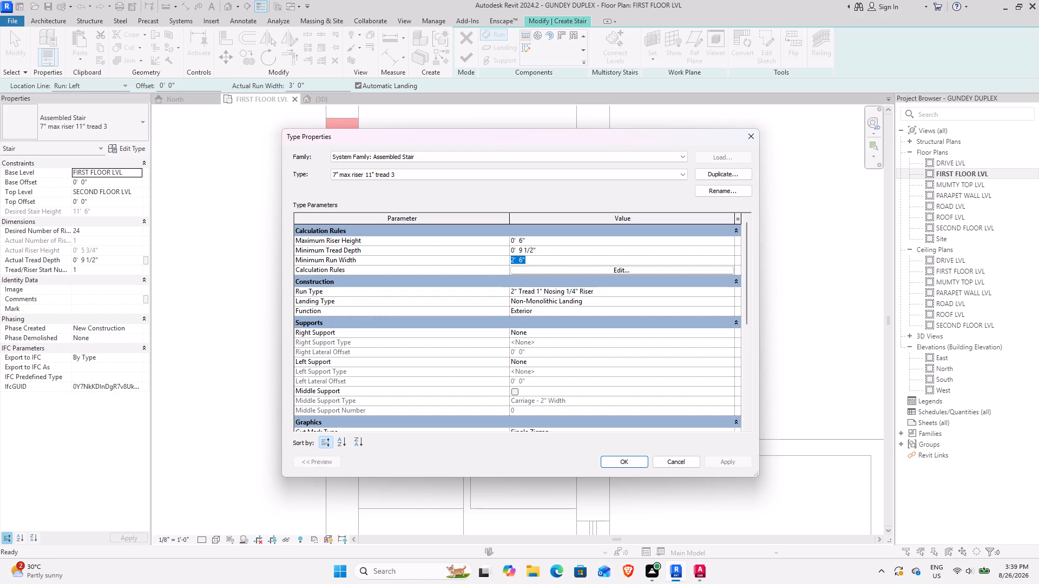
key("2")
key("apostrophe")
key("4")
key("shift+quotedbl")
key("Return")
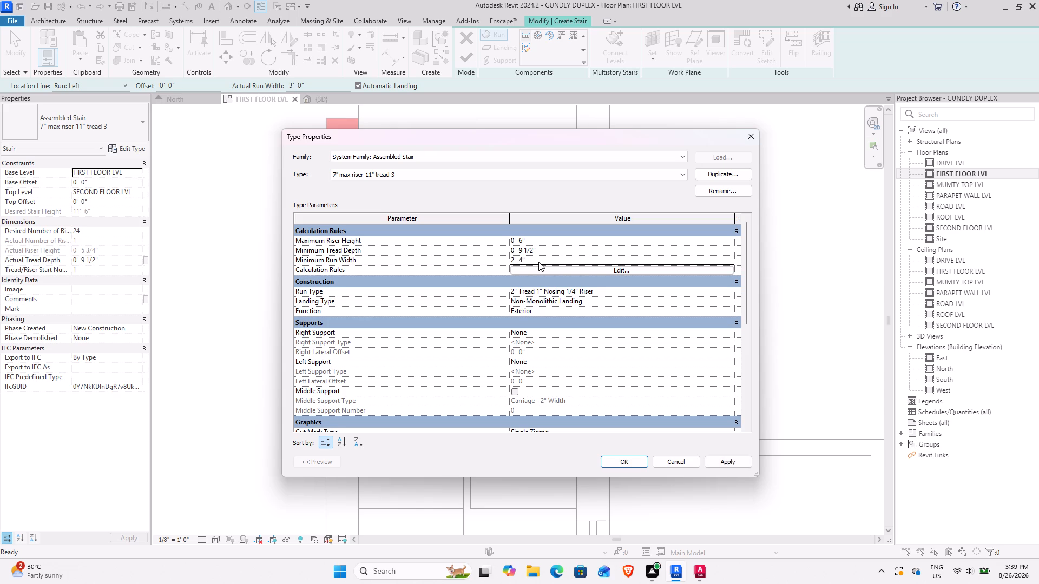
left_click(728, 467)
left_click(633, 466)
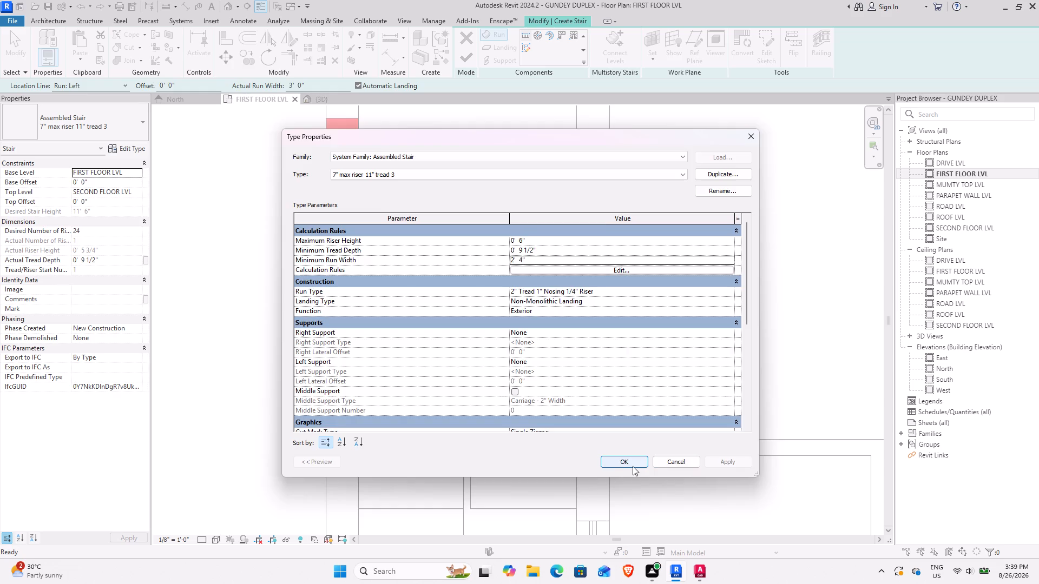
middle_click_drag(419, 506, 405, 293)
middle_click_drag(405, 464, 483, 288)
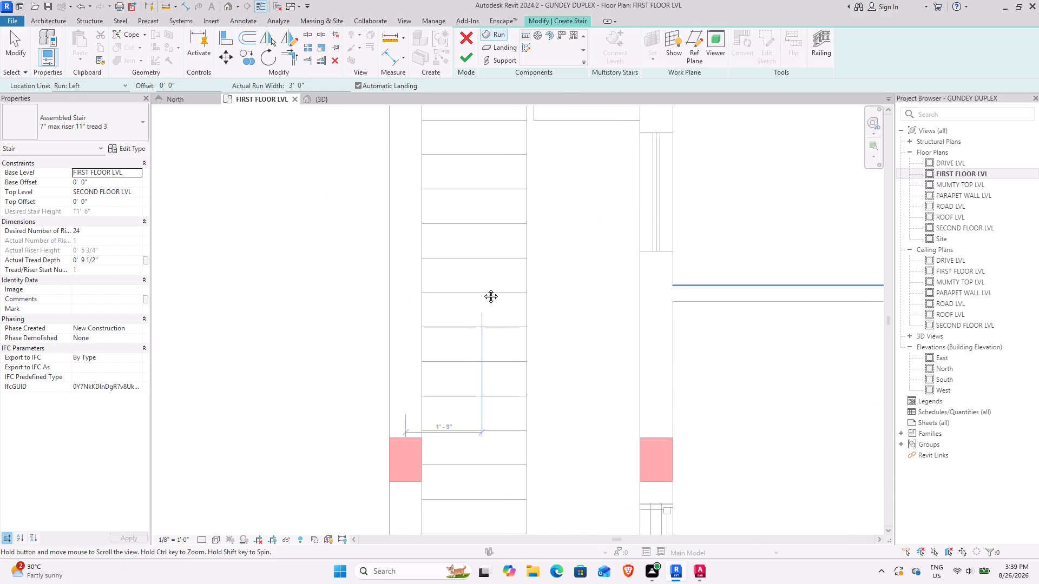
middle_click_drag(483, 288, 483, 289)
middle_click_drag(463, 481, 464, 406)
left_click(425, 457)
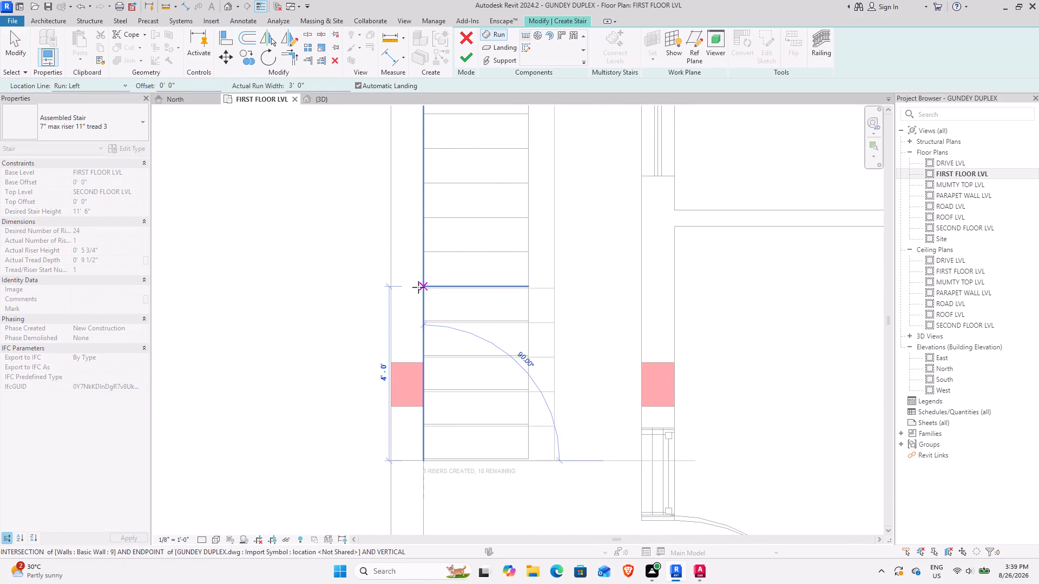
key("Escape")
Set the assembled stair type's minimum run width to 2' 0".
left_click(123, 145)
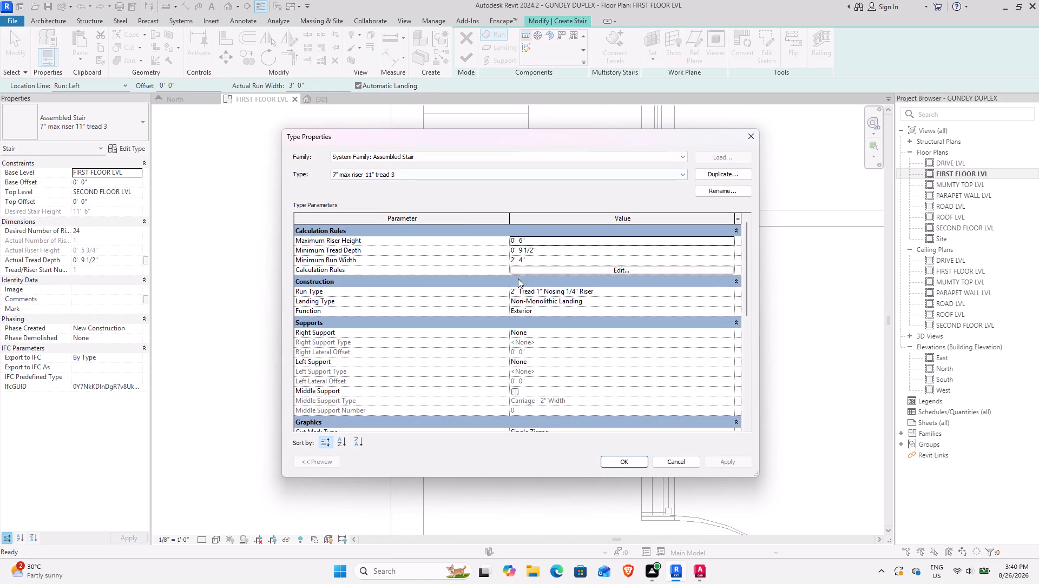
left_click(535, 260)
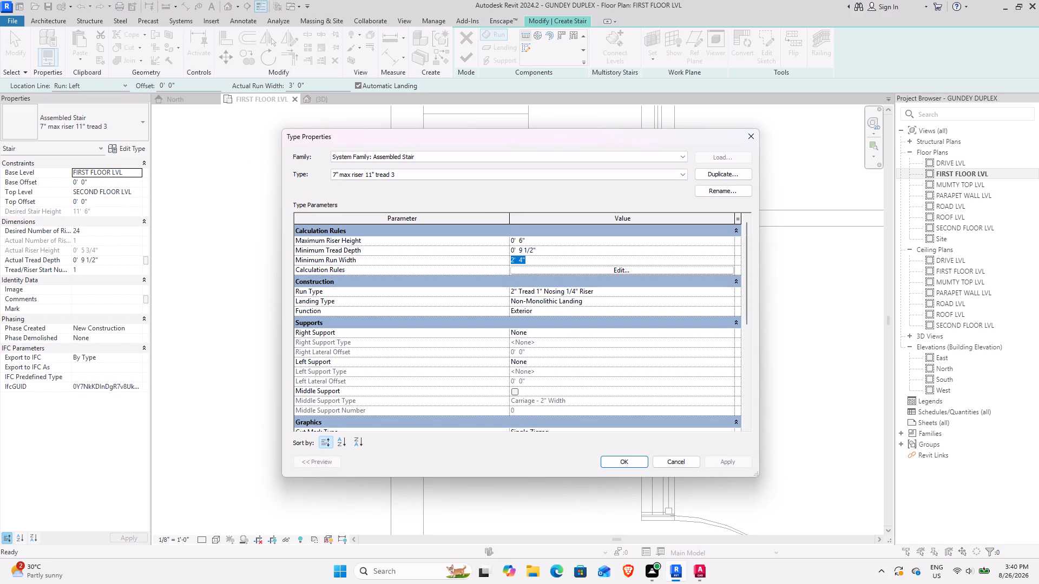
key("2")
key("apostrophe")
key("Return")
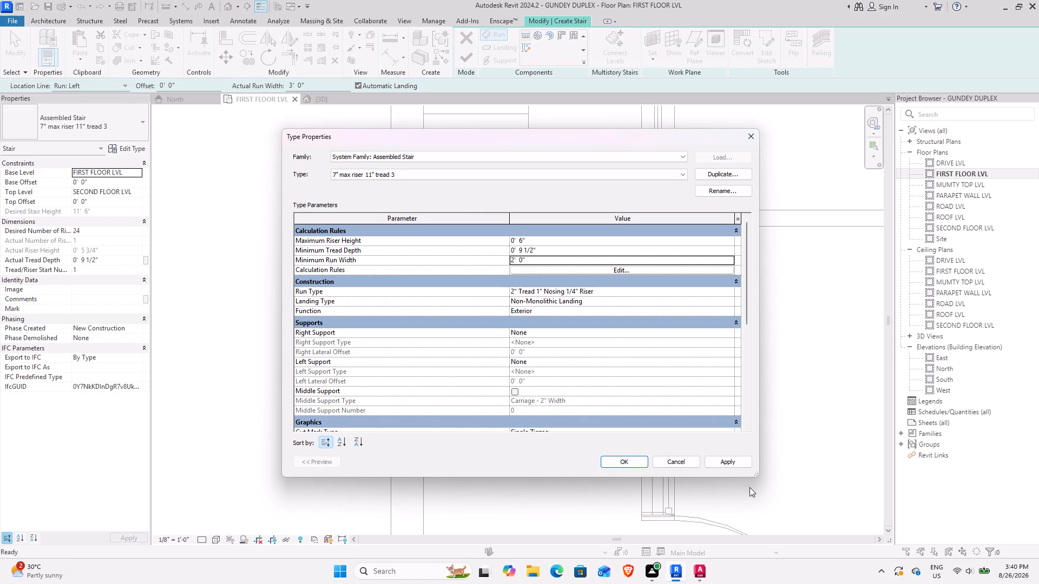
left_click(745, 466)
left_click(635, 468)
left_click(623, 462)
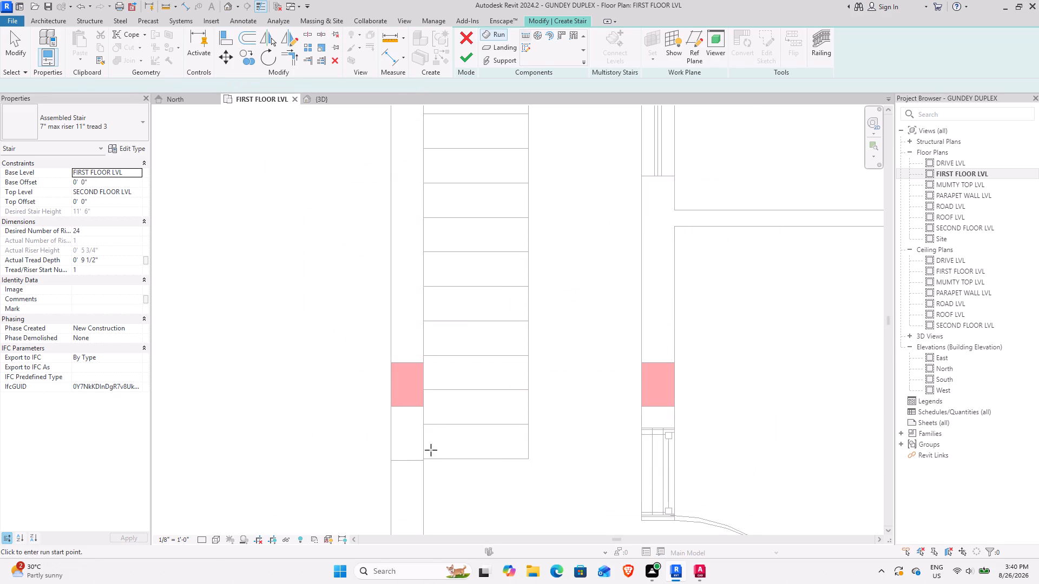
Draw a straight 18-riser run, about 13' 5 1/2" long, along the wall face from the bottom step of the imported stair outline.
left_click(424, 456)
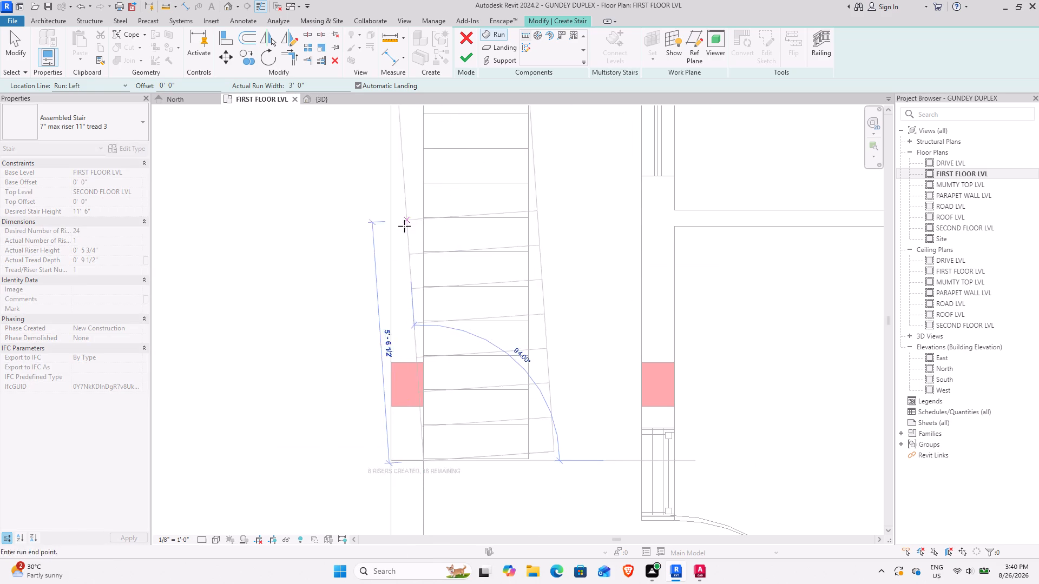
middle_click_drag(425, 218, 438, 422)
middle_click_drag(442, 196, 442, 286)
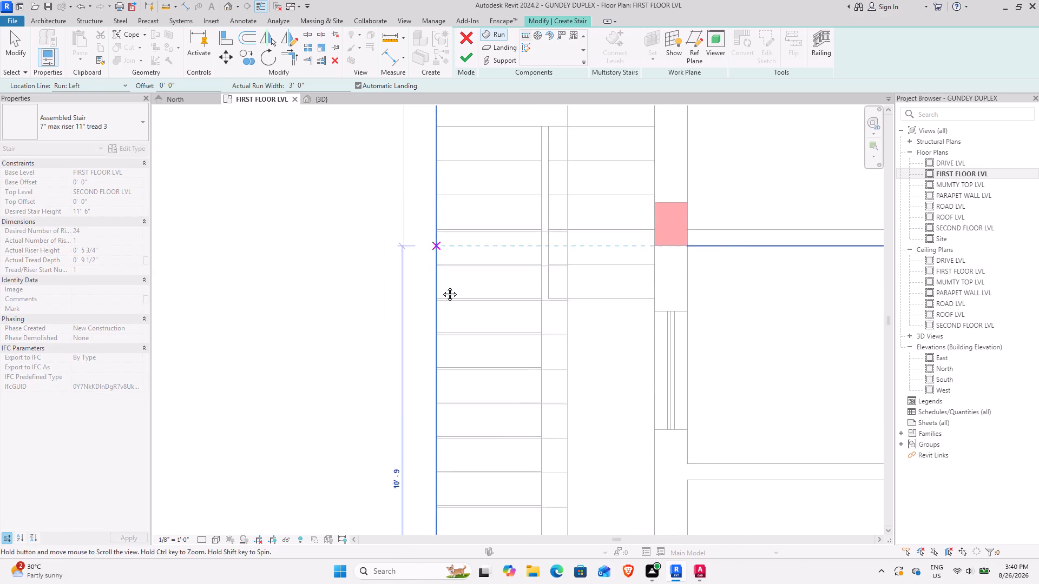
middle_click_drag(442, 286, 437, 396)
left_click(431, 278)
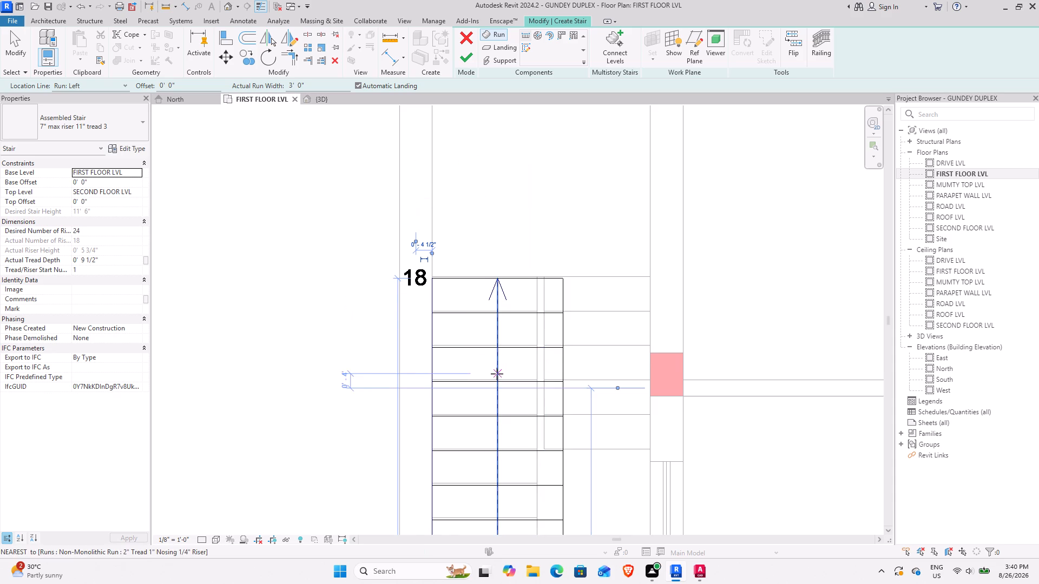
Narrow the 18-riser run to about 2' 5" by moving its inner edge to the imported stair line.
scroll(497, 374, "down", 2)
middle_click_drag(511, 387, 401, 294)
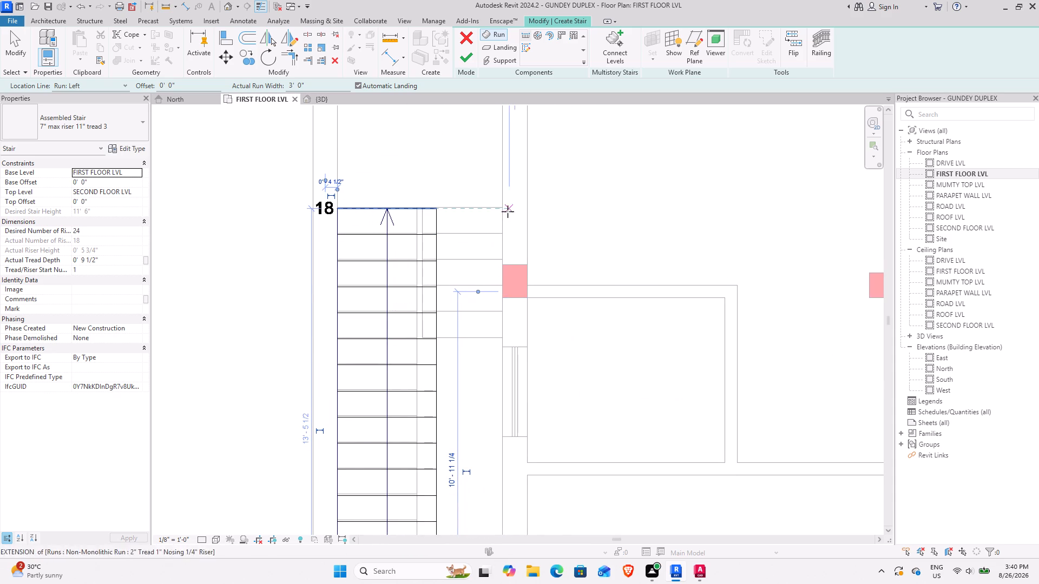
key("Escape")
key("Escape")
left_click(436, 366)
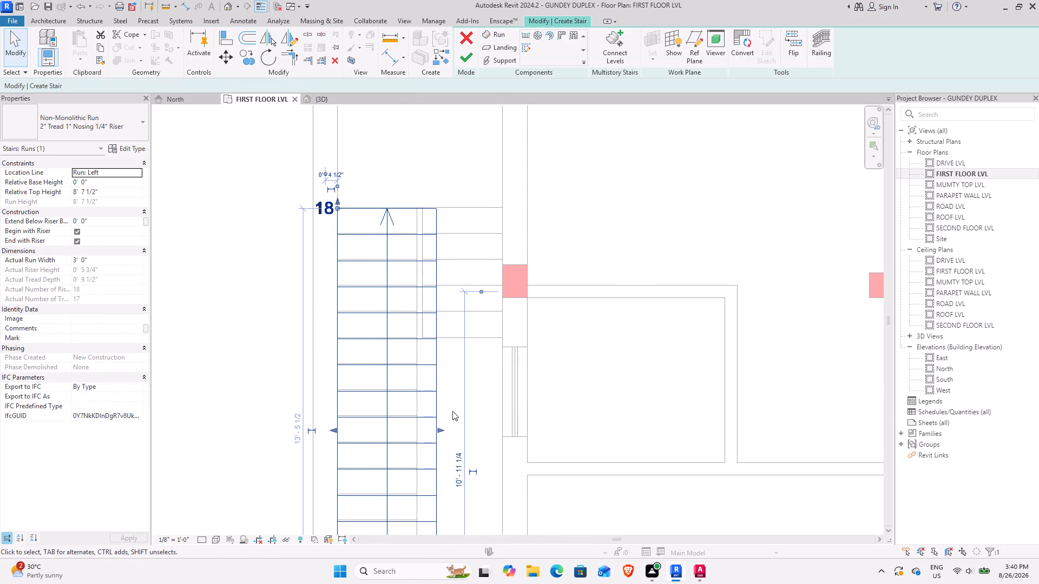
left_click_drag(438, 428, 415, 427)
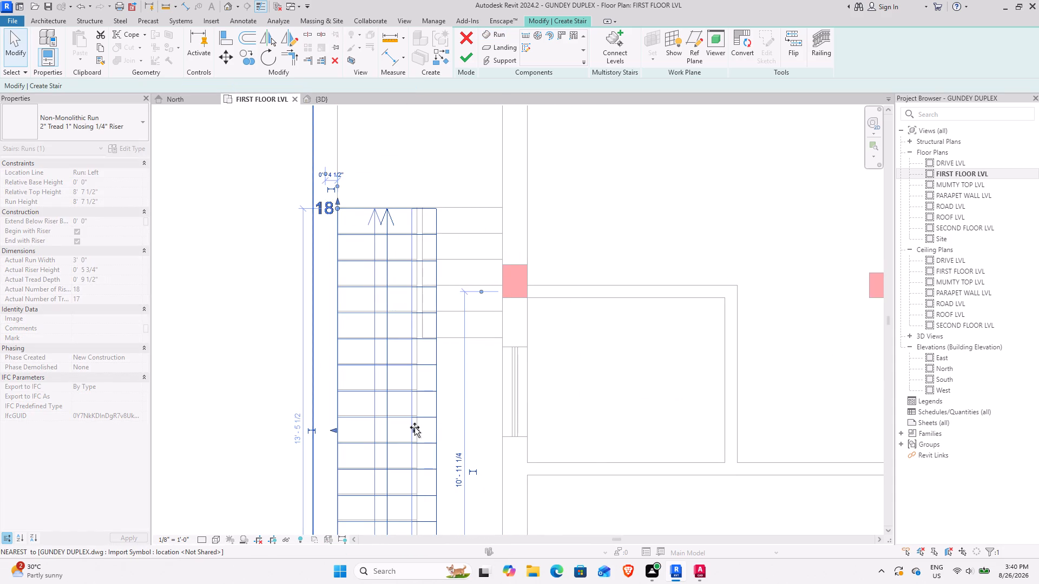
left_click_drag(415, 427, 418, 427)
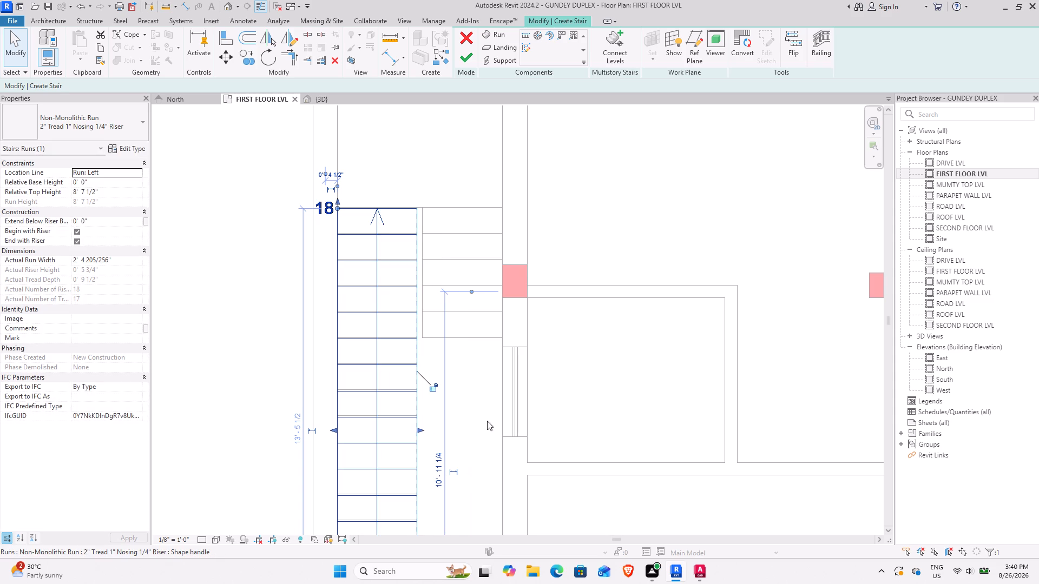
Draw the return run with the remaining 6 risers, about 3' 11 1/2" long, down the opposite wall face, level with the first run's end.
left_click(529, 37)
left_click(503, 209)
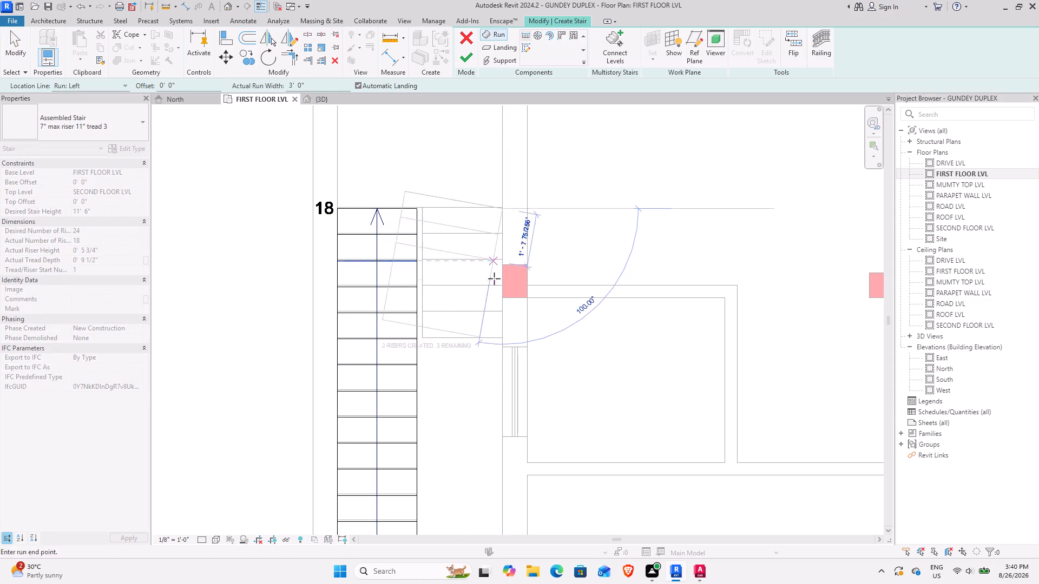
left_click(503, 337)
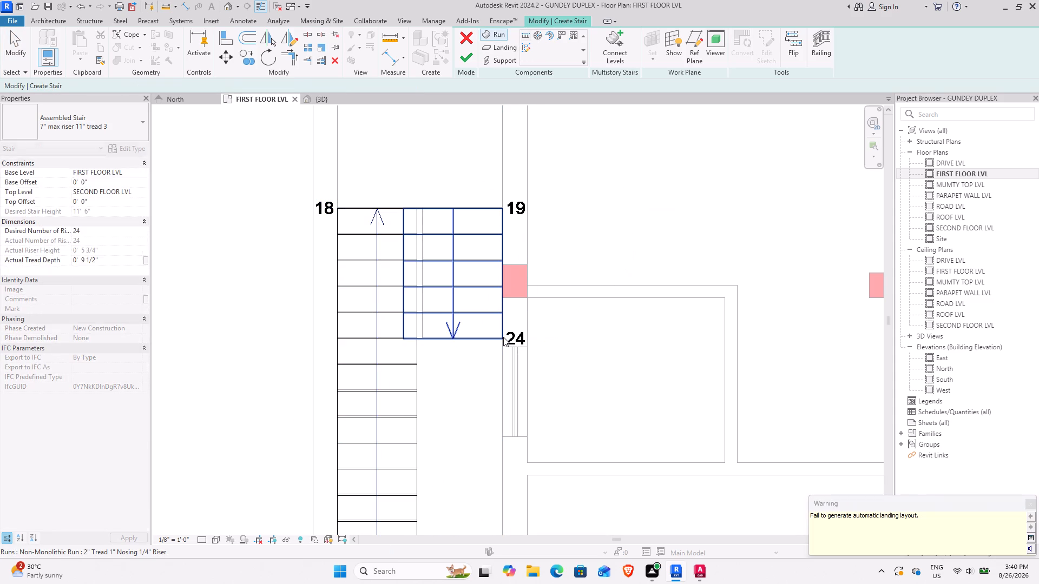
key("Escape")
Narrow the 6-riser return run to about 2' 5" at its inner edge, and finish the stair.
left_click(451, 336)
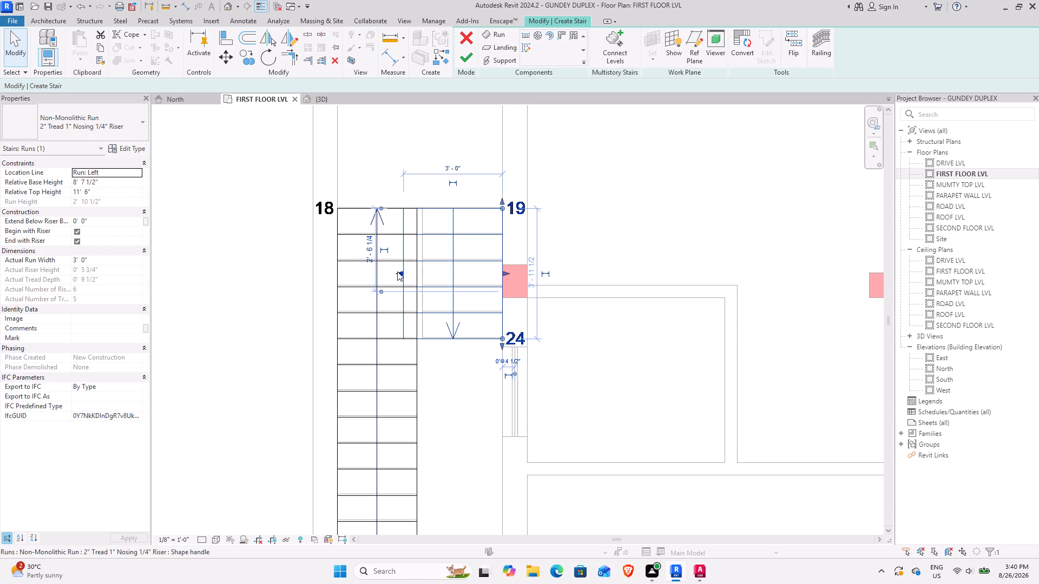
left_click_drag(399, 271, 429, 275)
scroll(415, 264, "up", 11)
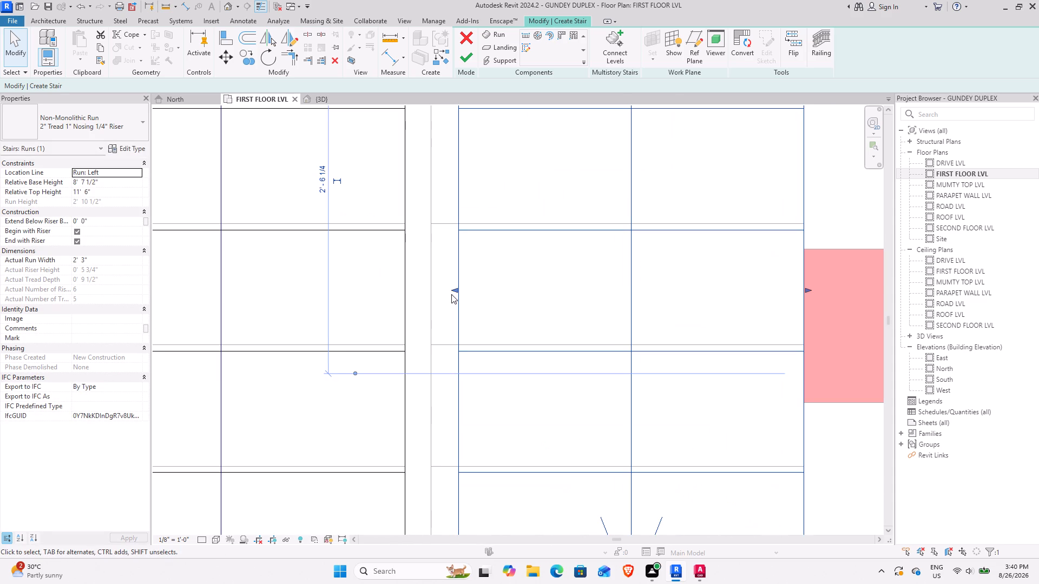
left_click_drag(455, 290, 447, 290)
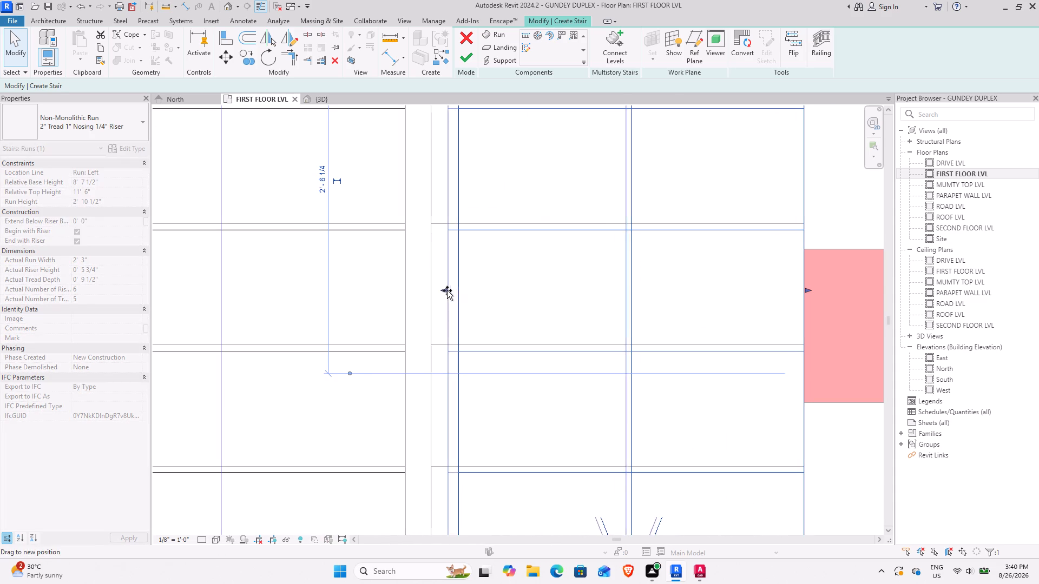
left_click_drag(447, 290, 435, 290)
scroll(525, 368, "down", 9)
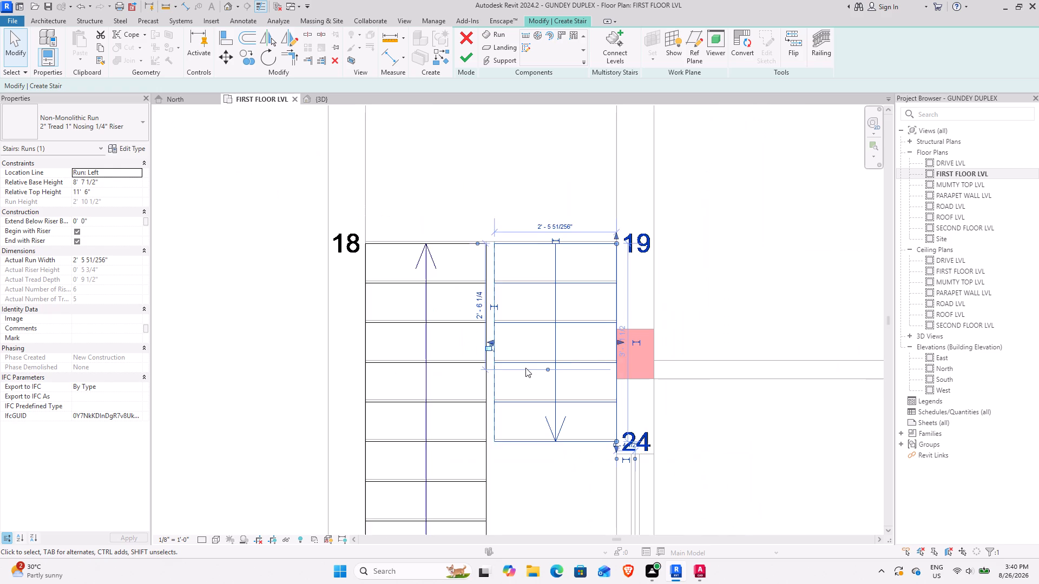
scroll(525, 368, "down", 2)
left_click(669, 412)
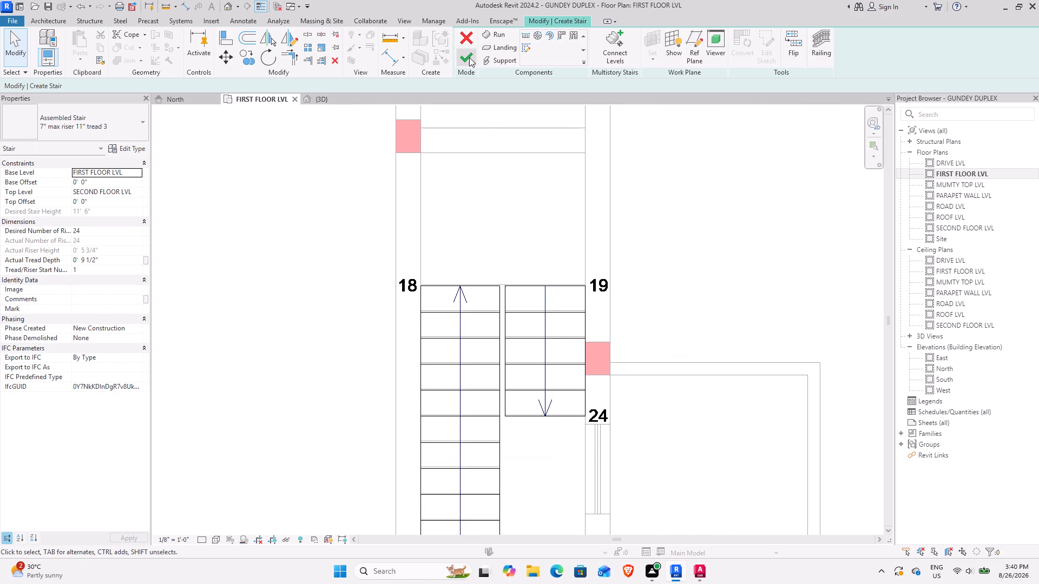
left_click(469, 57)
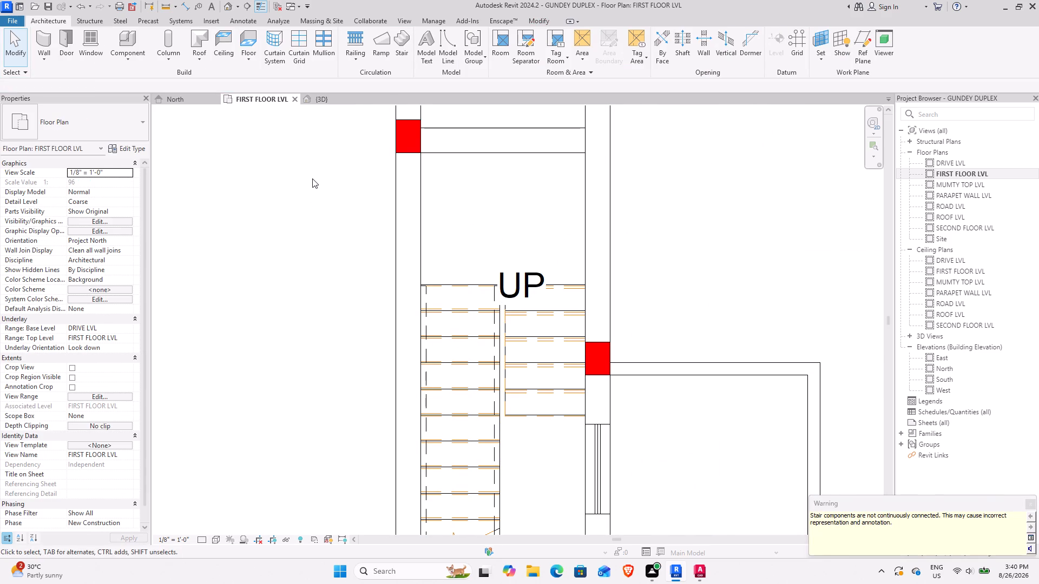
Examine the new stair and its railings in the 3D view from above, the front and several angles.
left_click(325, 94)
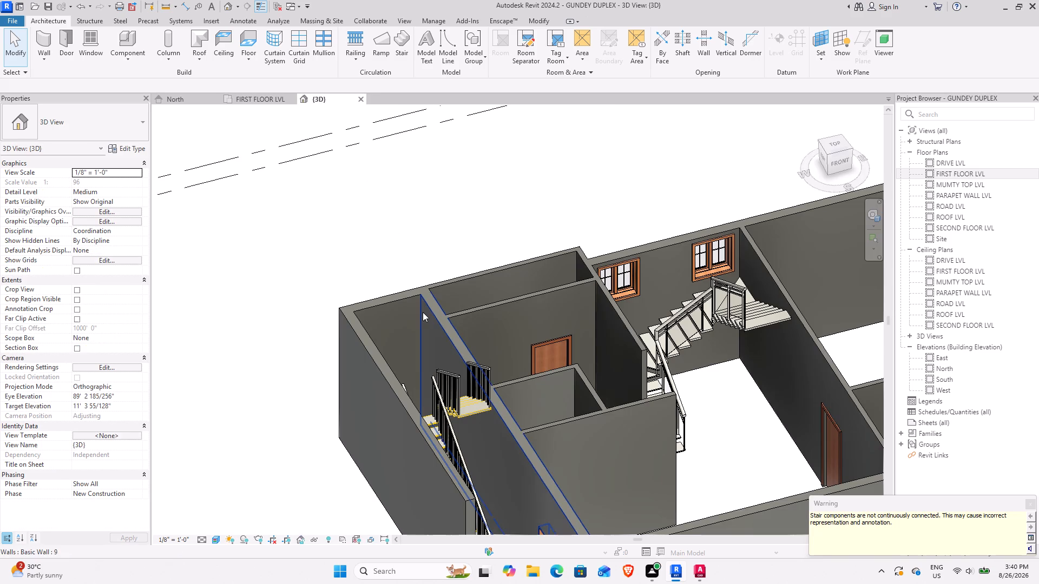
middle_click_drag(427, 347, 357, 387, "shift")
middle_click_drag(323, 383, 328, 379, "shift")
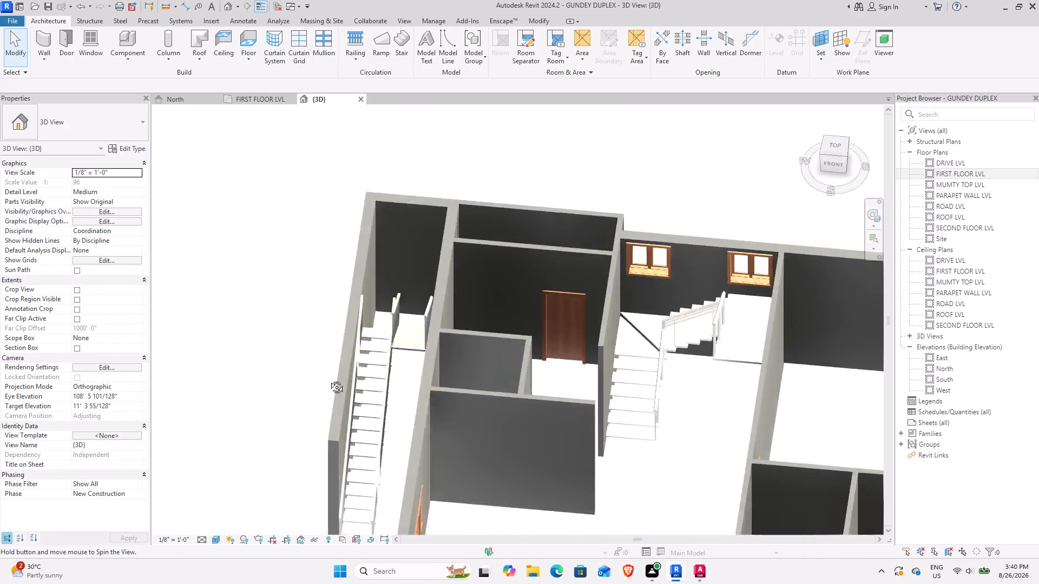
middle_click_drag(328, 379, 287, 348, "shift")
middle_click_drag(271, 352, 292, 378, "shift")
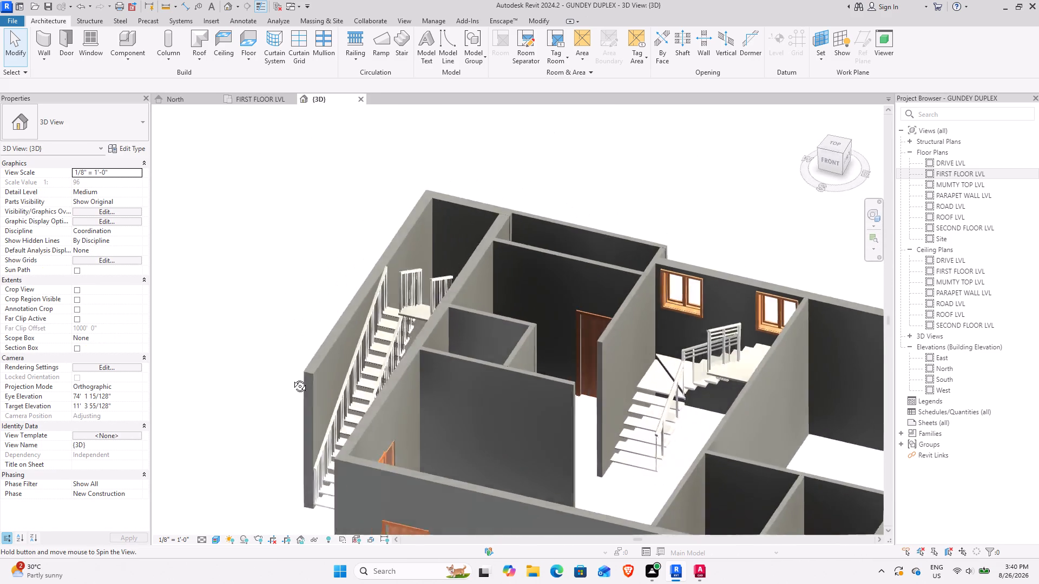
middle_click_drag(292, 378, 321, 425, "shift")
middle_click_drag(313, 424, 321, 373, "shift")
middle_click_drag(324, 370, 343, 221)
middle_click_drag(334, 288, 332, 162, "shift")
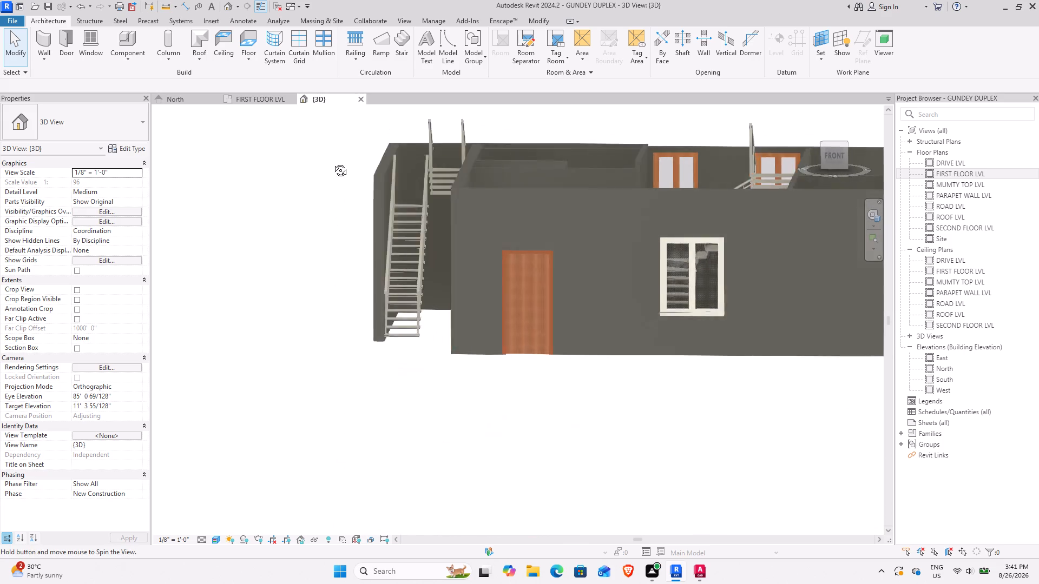
middle_click_drag(332, 162, 287, 298, "shift")
middle_click_drag(287, 298, 282, 416)
middle_click_drag(292, 400, 309, 423, "shift")
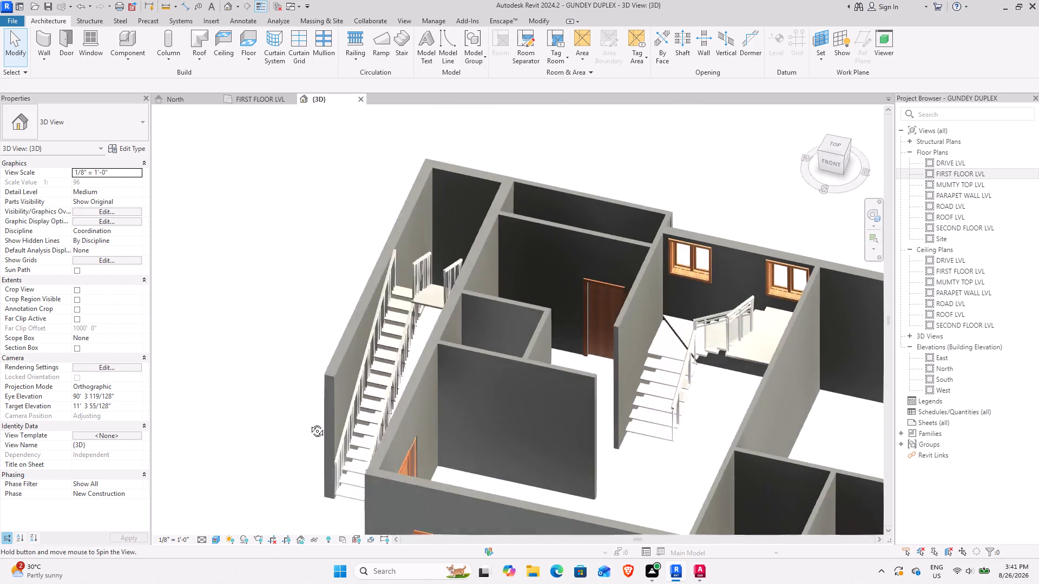
middle_click_drag(309, 423, 314, 444, "shift")
middle_click_drag(314, 444, 304, 439)
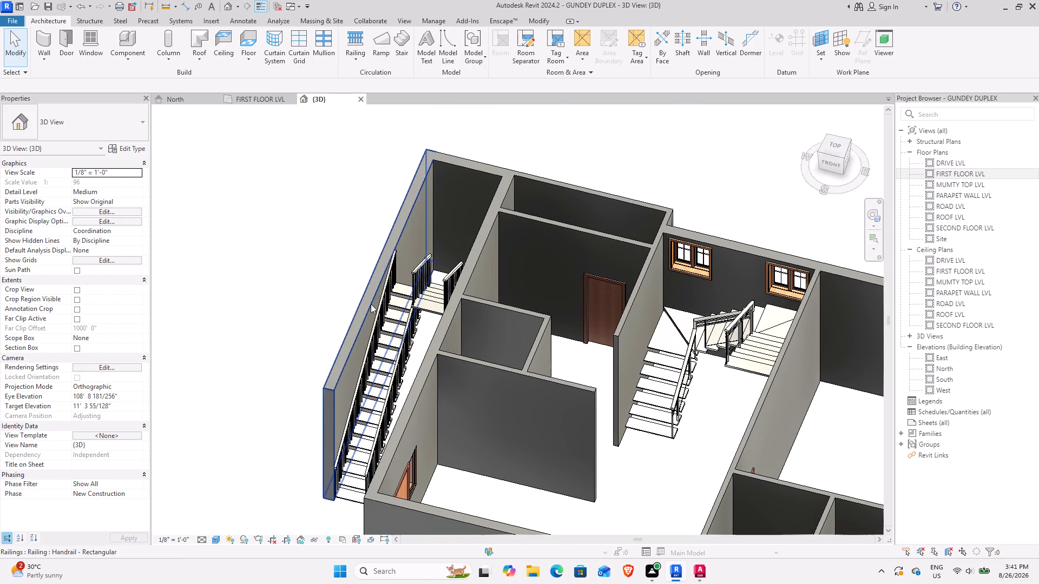
Delete the two wall-side Handrail - Rectangular railings from the long run and the return run of the narrow stair.
scroll(383, 318, "up", 6)
middle_click_drag(383, 318, 452, 304, "shift")
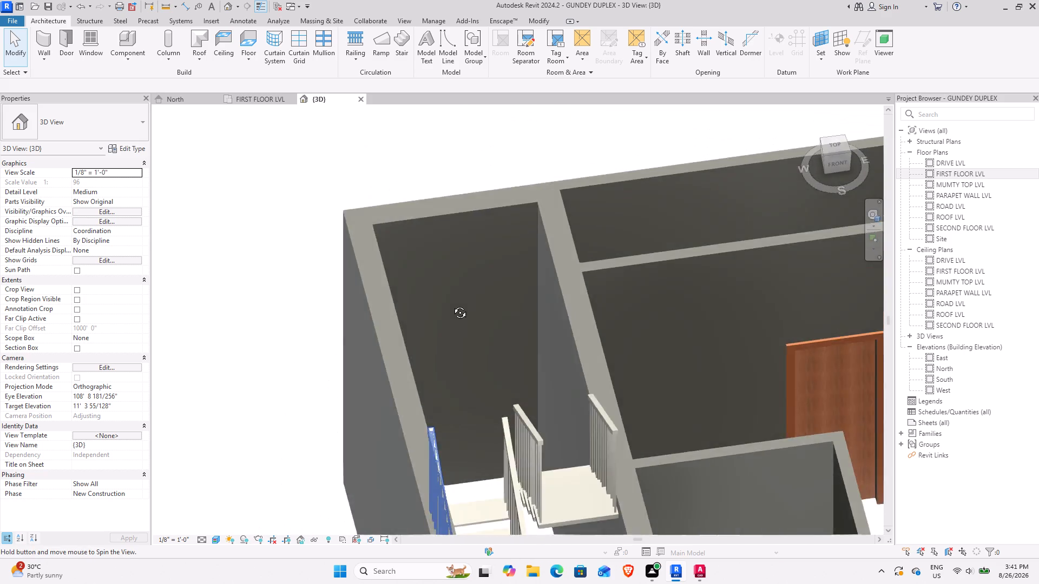
middle_click_drag(452, 304, 403, 245, "shift")
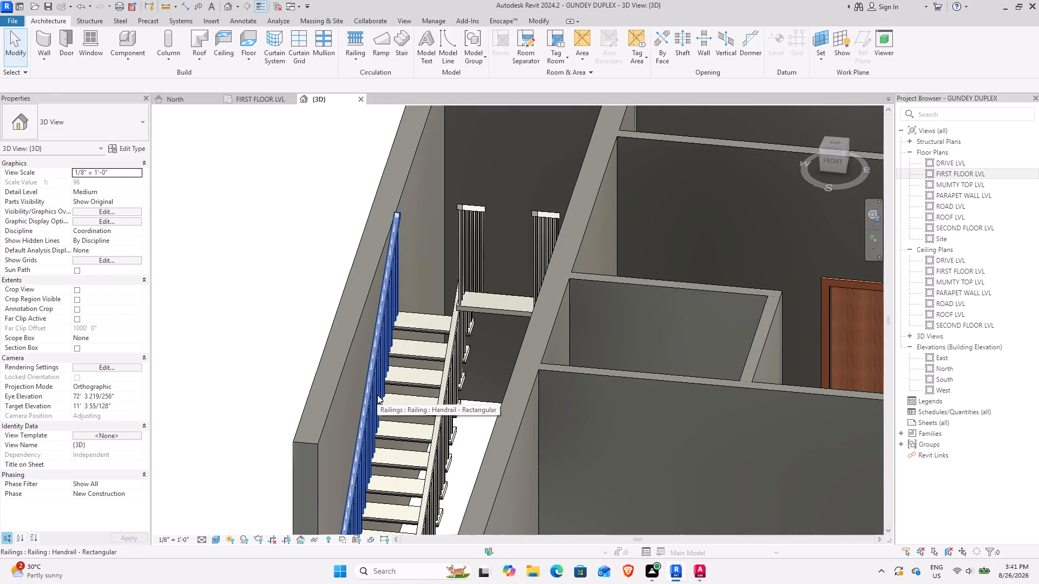
left_click(377, 395)
left_click(336, 60)
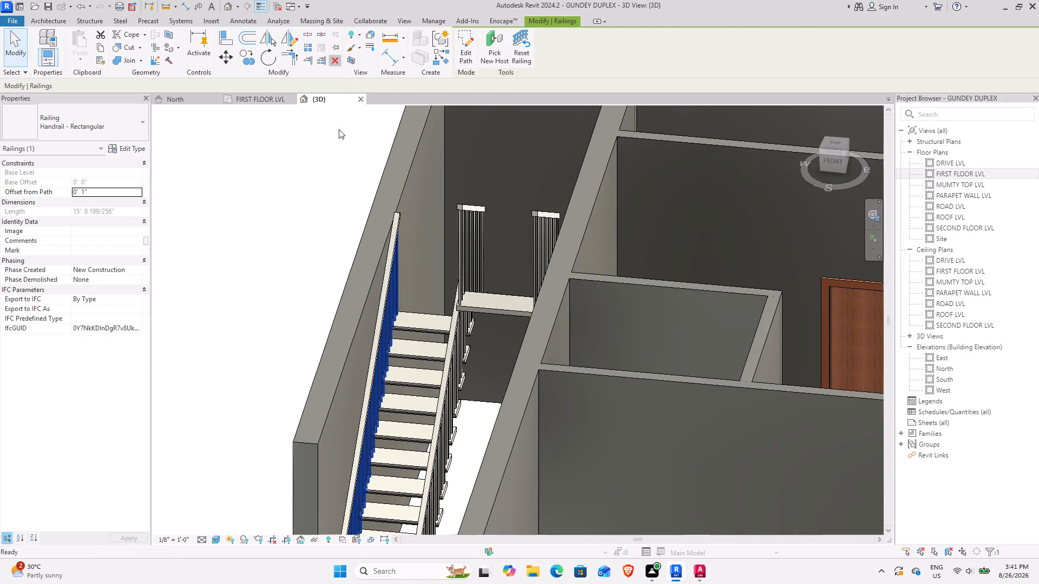
left_click(543, 241)
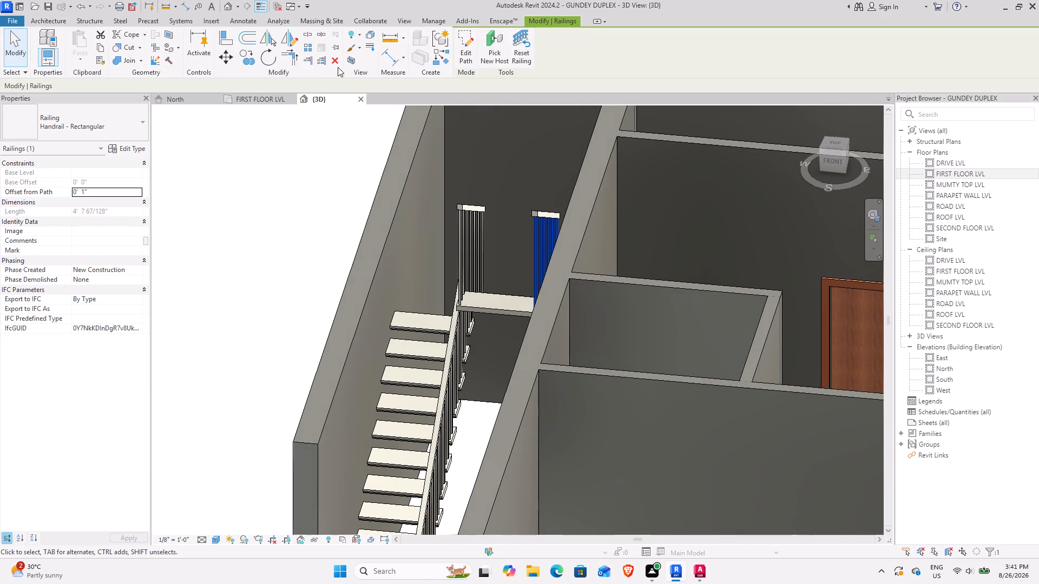
left_click(333, 61)
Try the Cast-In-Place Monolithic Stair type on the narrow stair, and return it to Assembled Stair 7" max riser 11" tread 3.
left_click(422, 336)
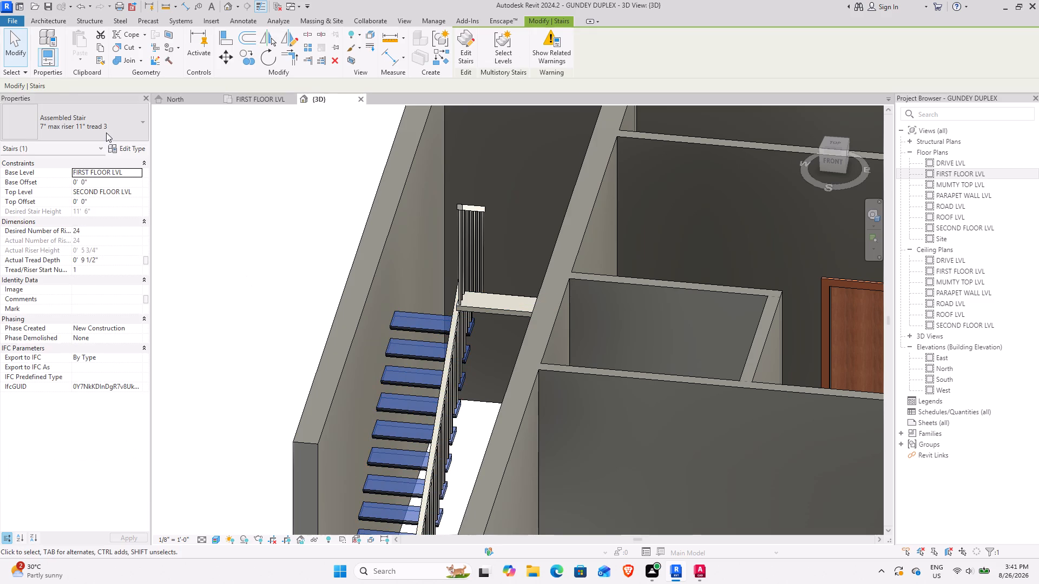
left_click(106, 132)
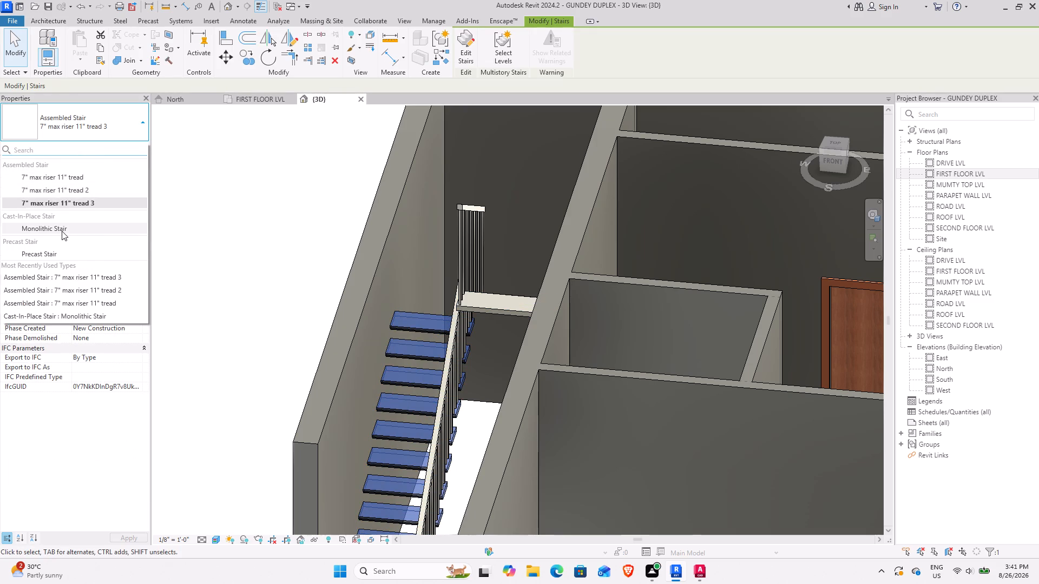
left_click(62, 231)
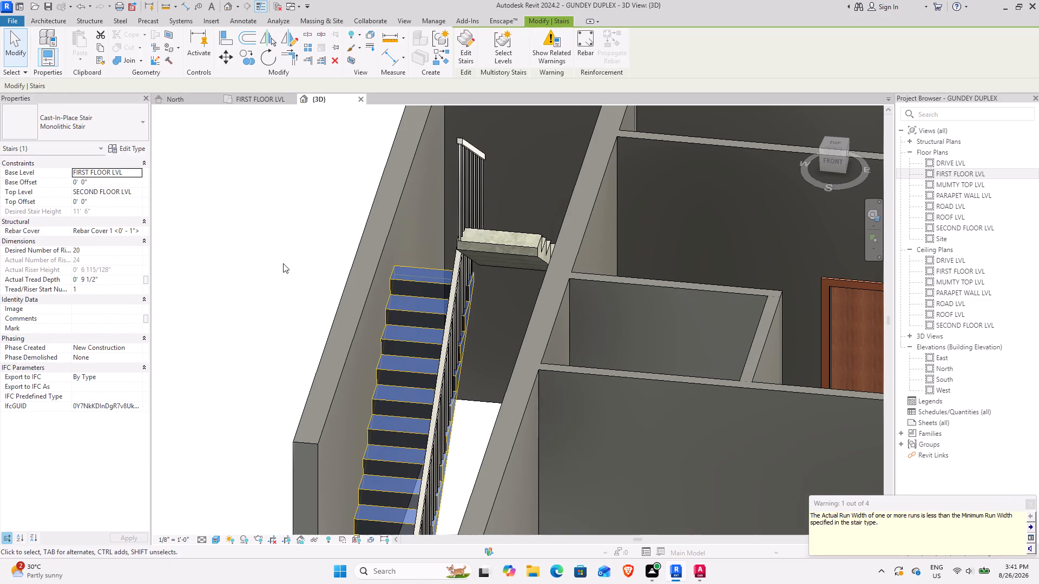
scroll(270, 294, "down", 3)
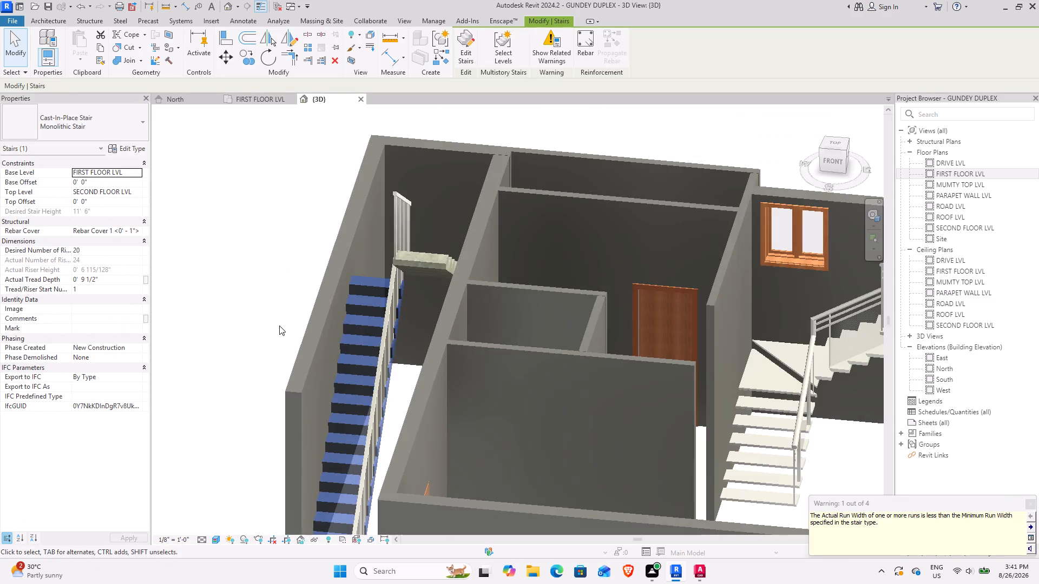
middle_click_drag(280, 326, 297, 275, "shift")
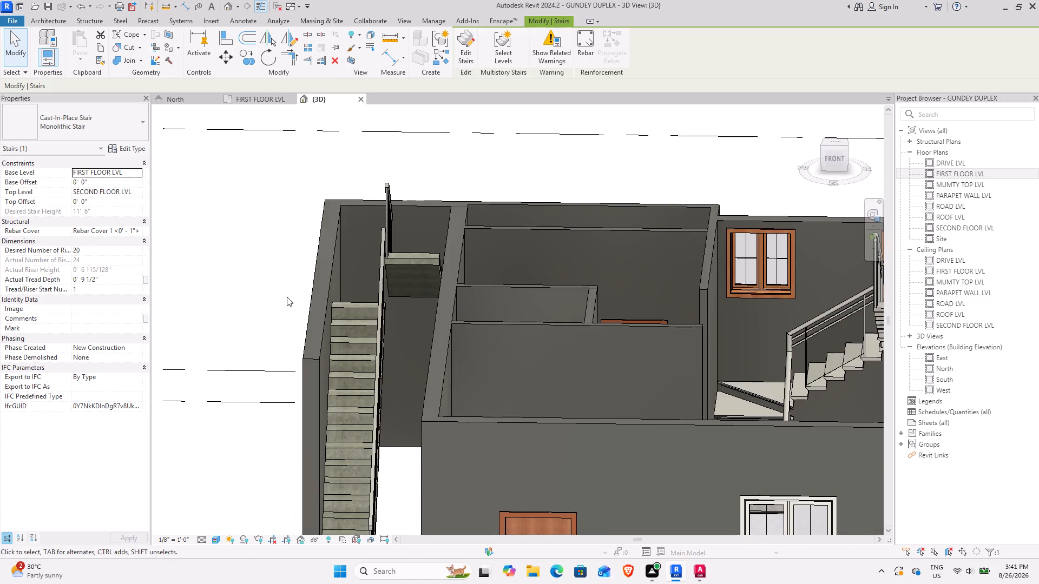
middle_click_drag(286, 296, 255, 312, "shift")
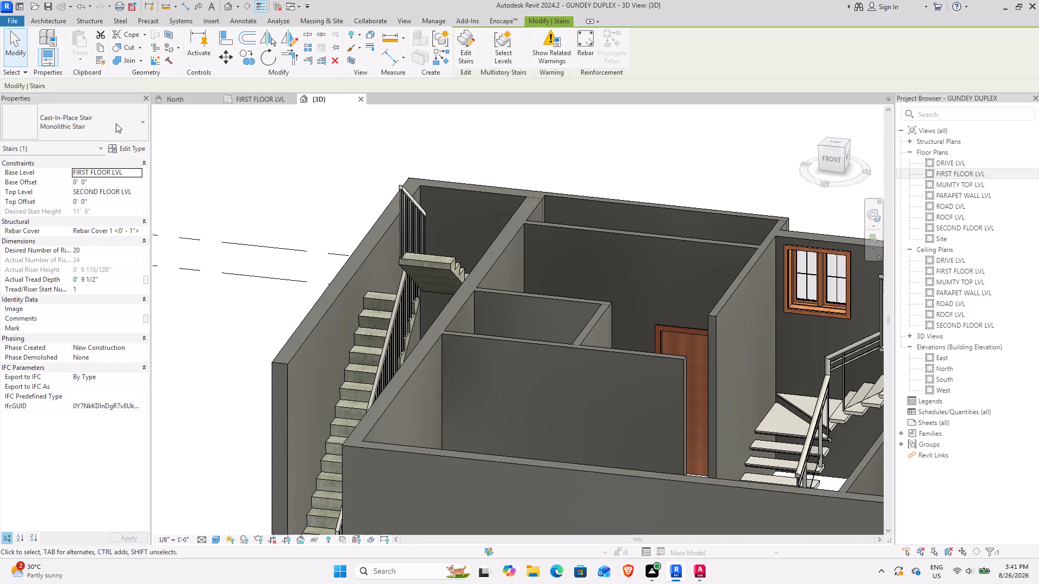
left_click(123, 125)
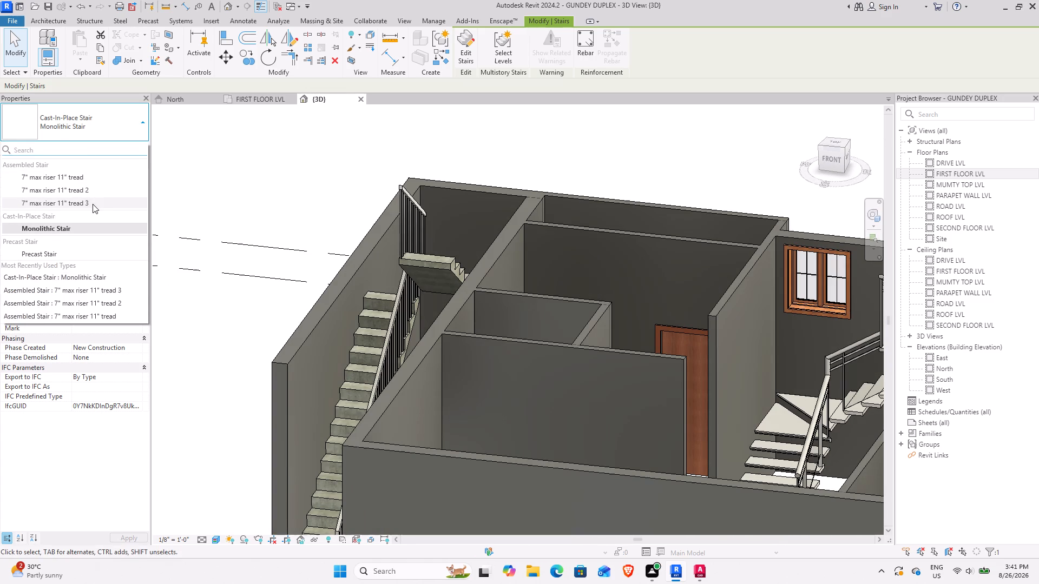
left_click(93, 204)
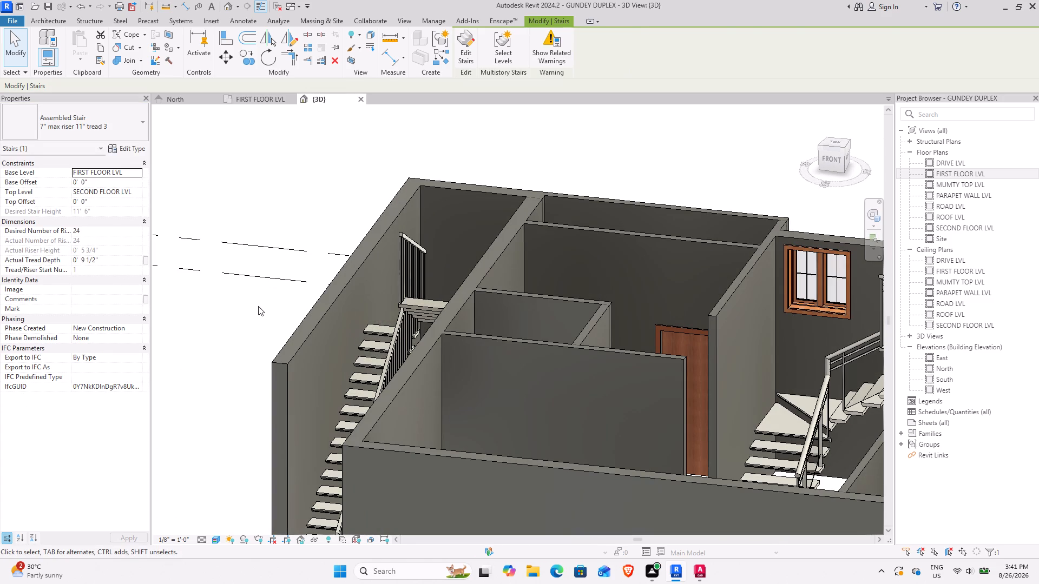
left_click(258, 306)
Set the Maximum Riser Height of the central turning stair's type, 7" max riser 11" tread 2, to 6.3".
middle_click_drag(253, 308, 364, 247, "shift")
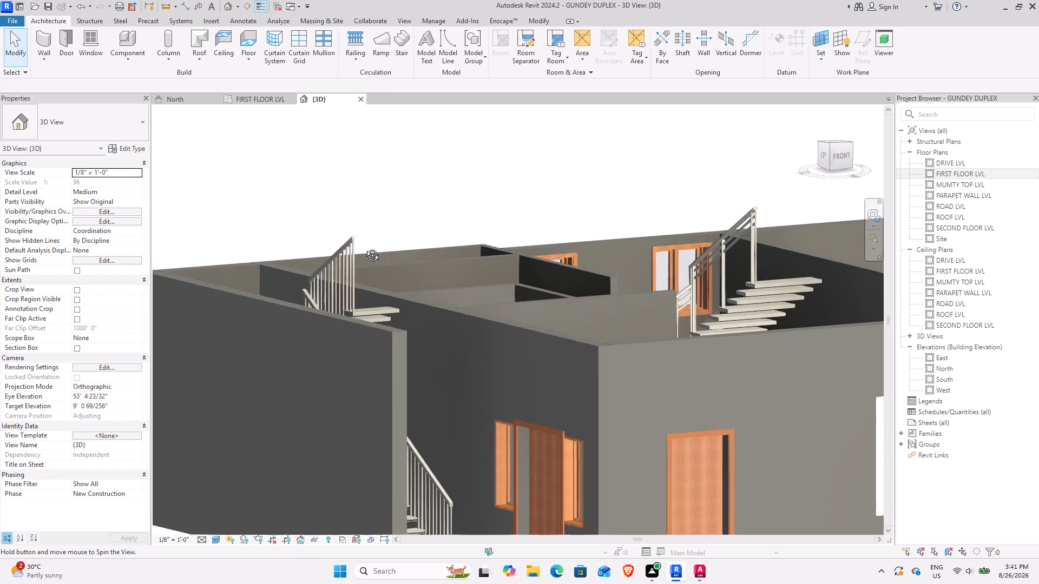
middle_click_drag(364, 247, 277, 275, "shift")
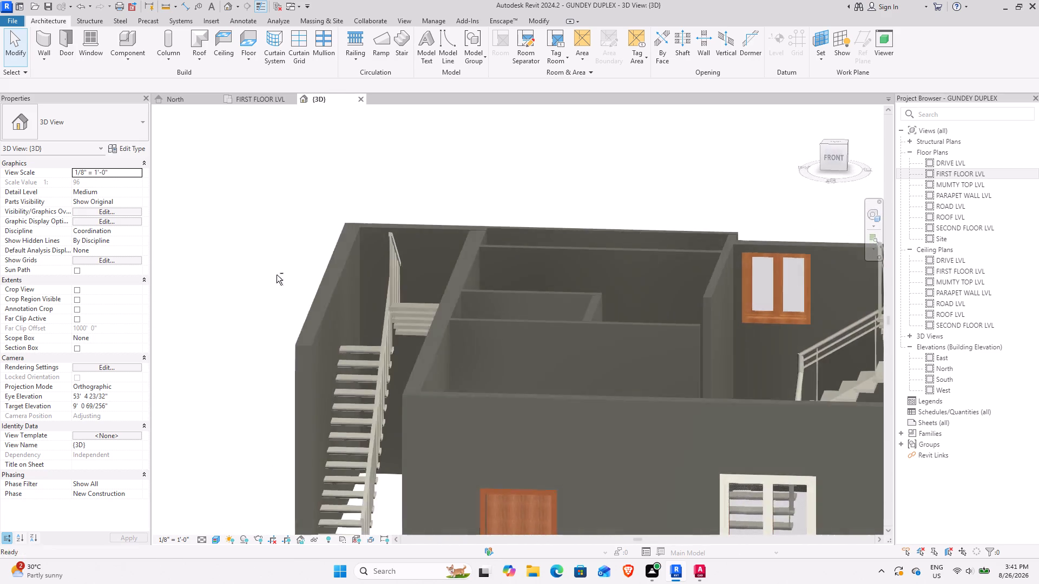
scroll(278, 272, "down", 3)
middle_click_drag(276, 272, 405, 266, "shift")
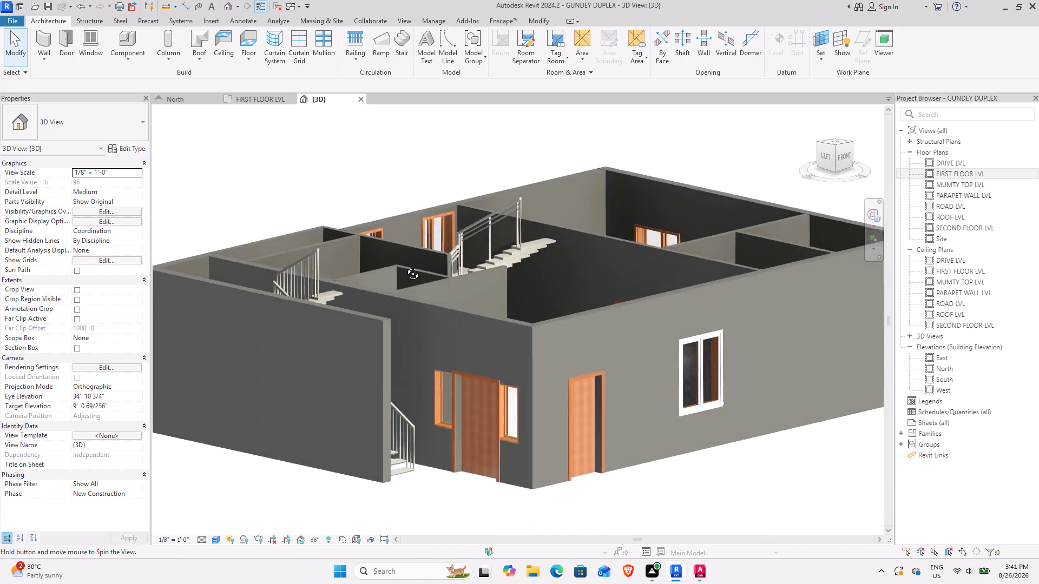
middle_click_drag(405, 266, 405, 262, "shift")
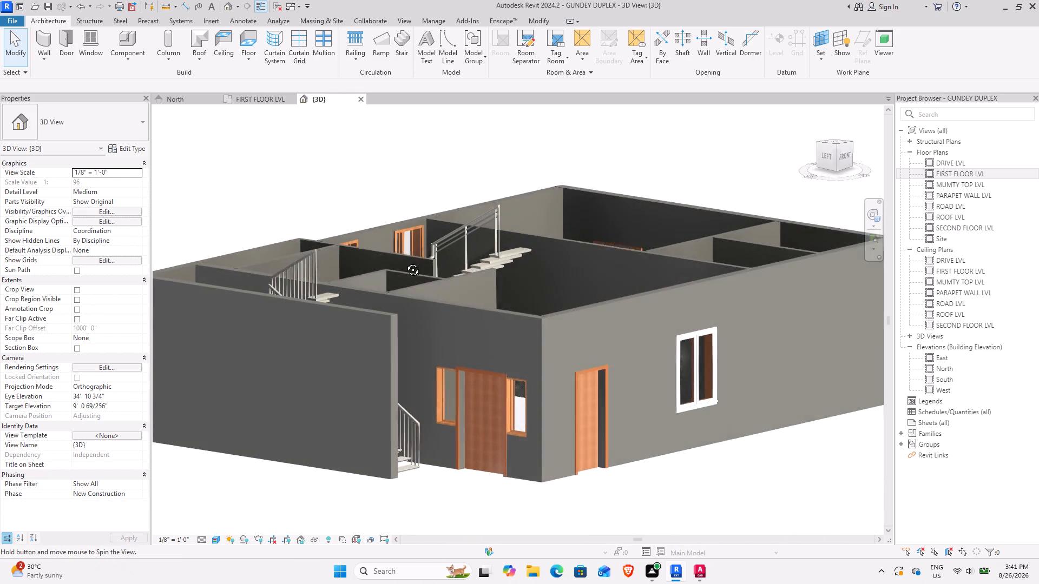
middle_click_drag(405, 262, 384, 296, "shift")
left_click(543, 230)
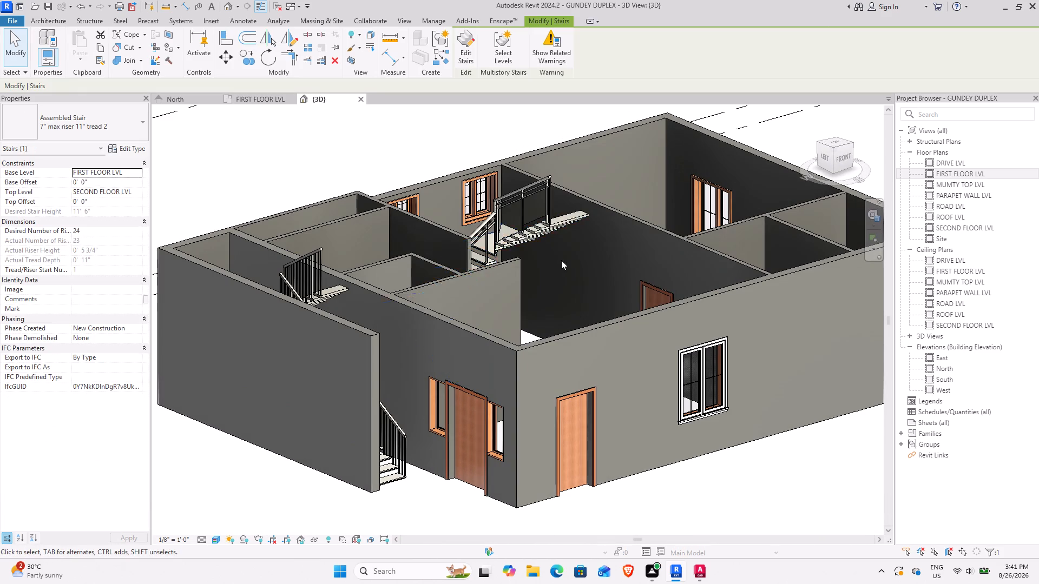
middle_click_drag(560, 264, 478, 309)
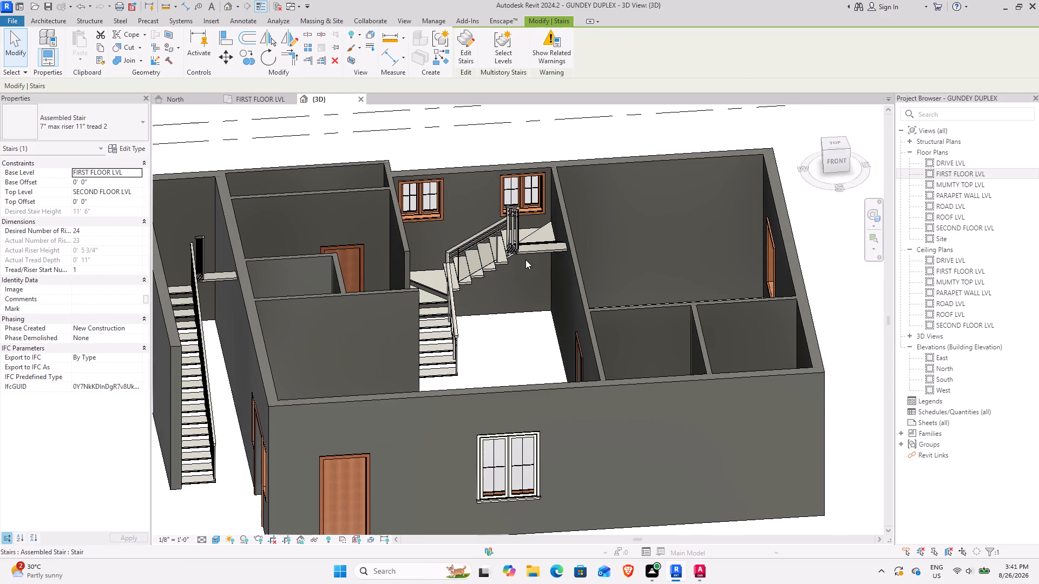
middle_click_drag(508, 286, 548, 256, "shift")
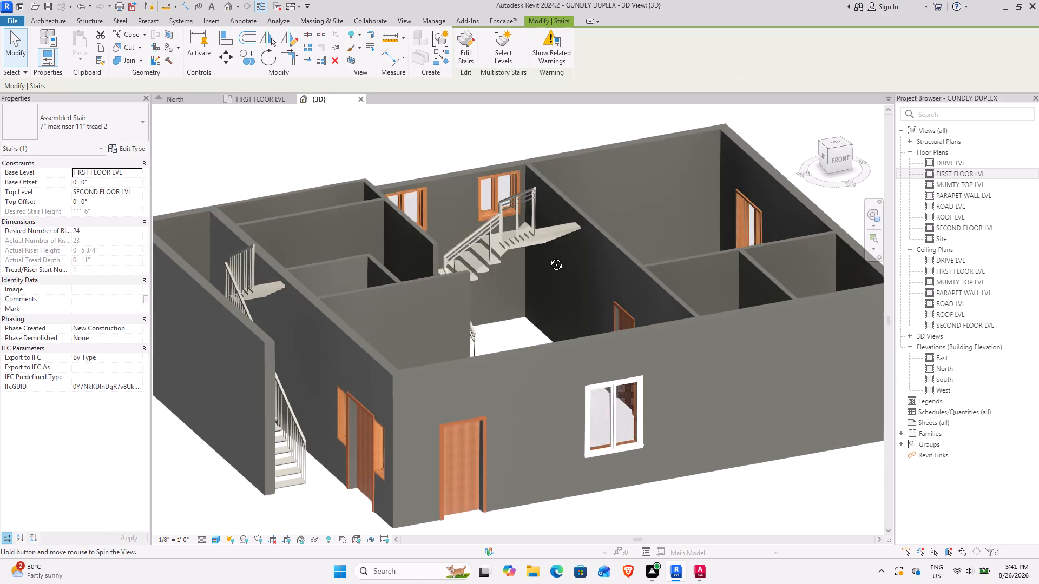
middle_click_drag(548, 256, 532, 250, "shift")
left_click(133, 145)
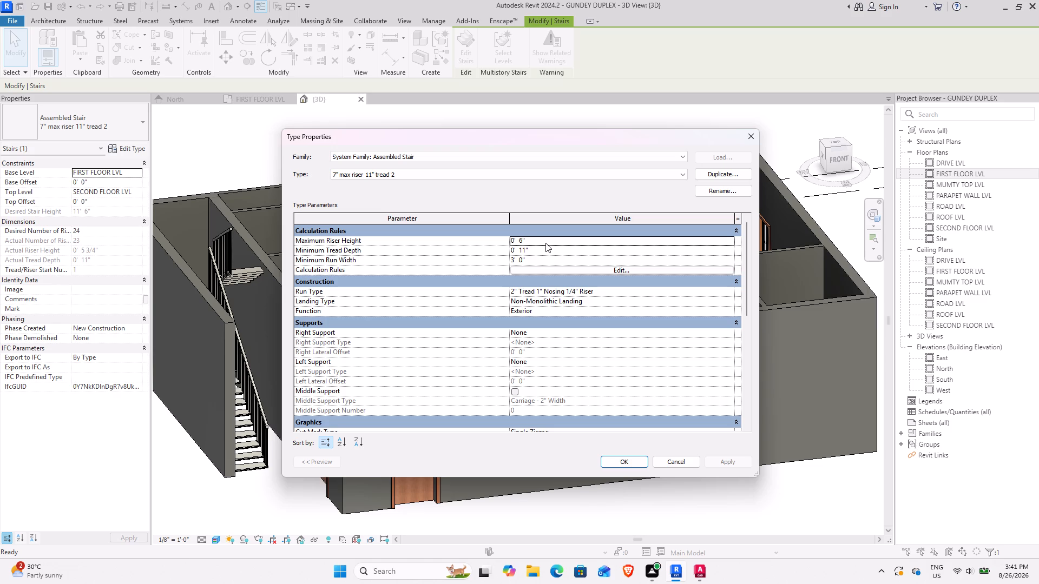
left_click(545, 243)
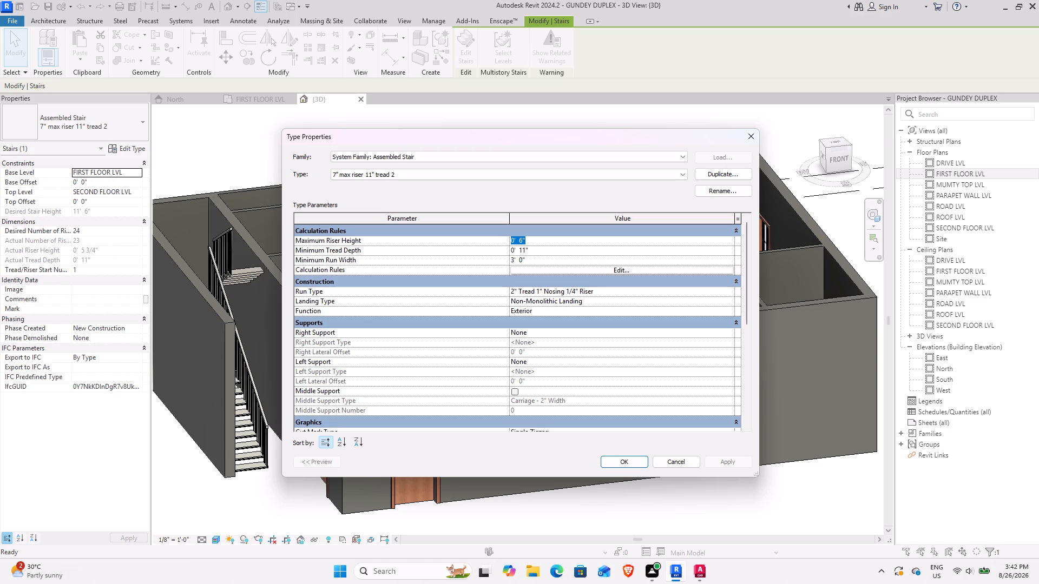
type("6.6")
key("BackSpace")
type("3\"")
key("Return")
left_click(729, 466)
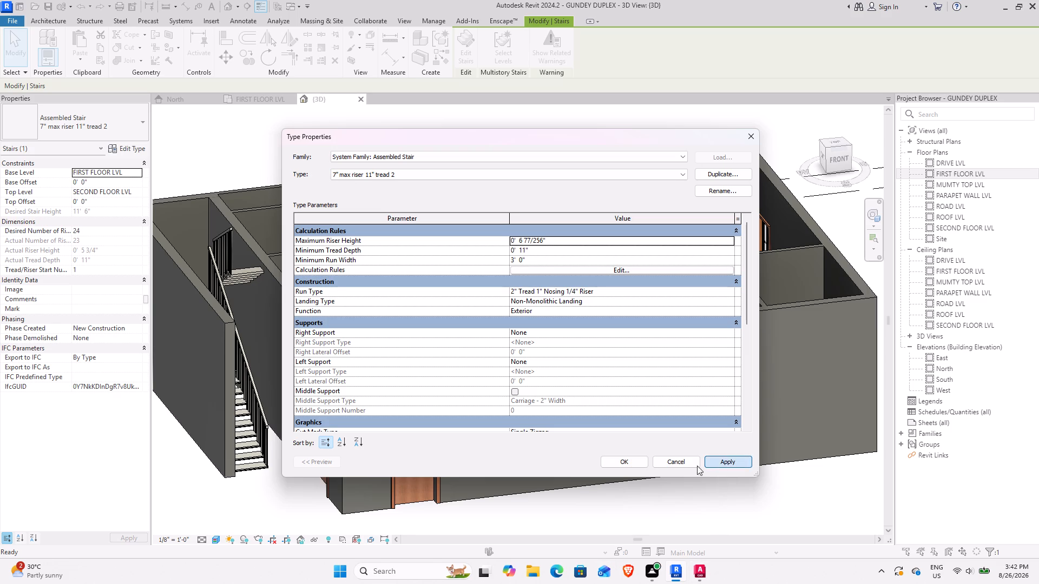
left_click(635, 463)
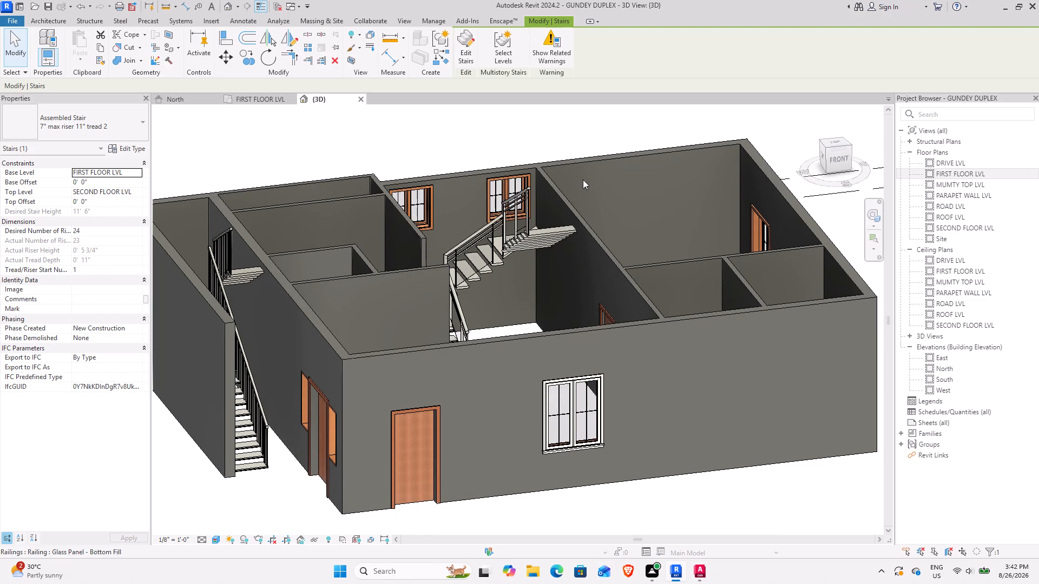
Examine the whole floor with both stairs in 3D from above and from the front.
scroll(571, 266, "down", 1)
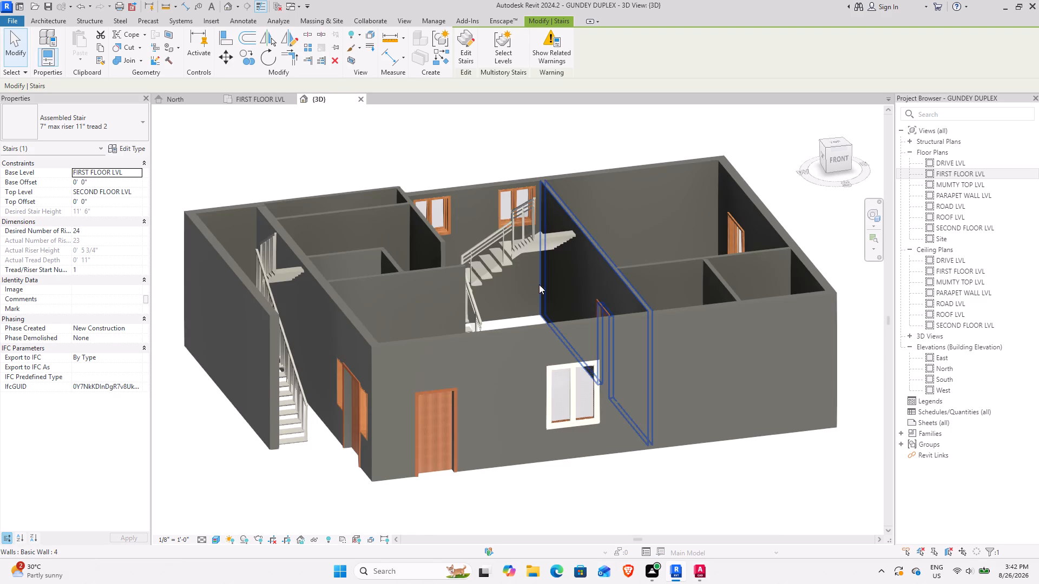
middle_click_drag(475, 319, 599, 239, "shift")
middle_click_drag(583, 255, 448, 383)
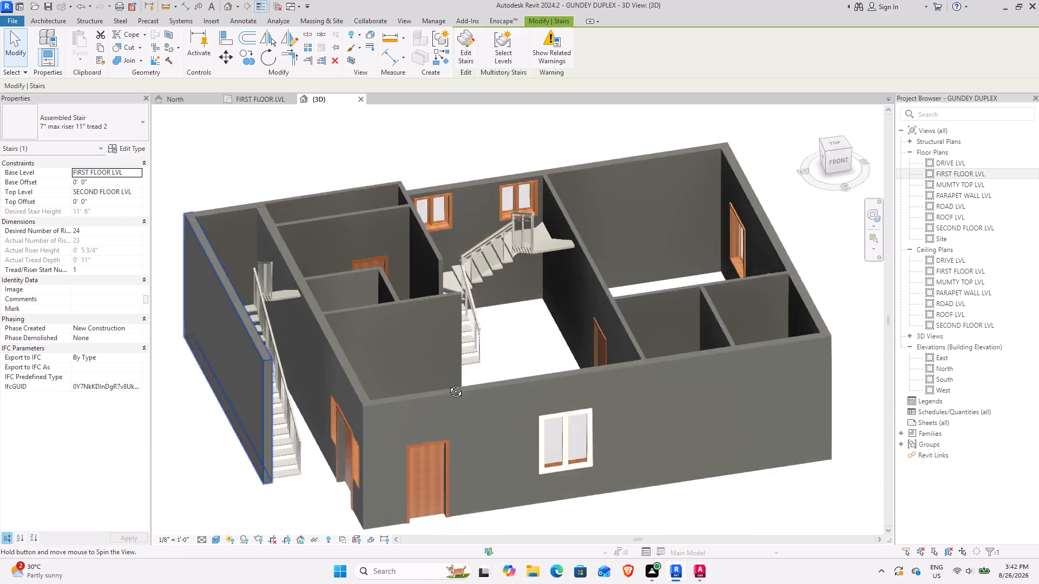
middle_click_drag(448, 383, 444, 386)
scroll(450, 384, "down", 1)
middle_click_drag(529, 363, 417, 406)
middle_click_drag(402, 382, 468, 356)
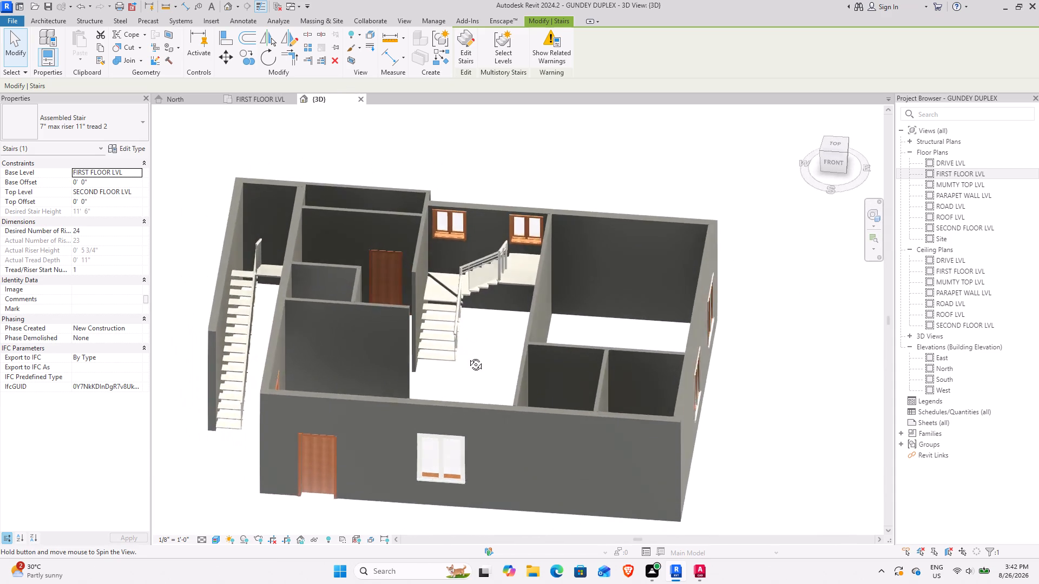
middle_click_drag(468, 356, 463, 386)
Examine the central stair's treads, corner winders and railing up close in 3D from several angles.
scroll(449, 271, "up", 7)
middle_click_drag(409, 398, 433, 286, "shift")
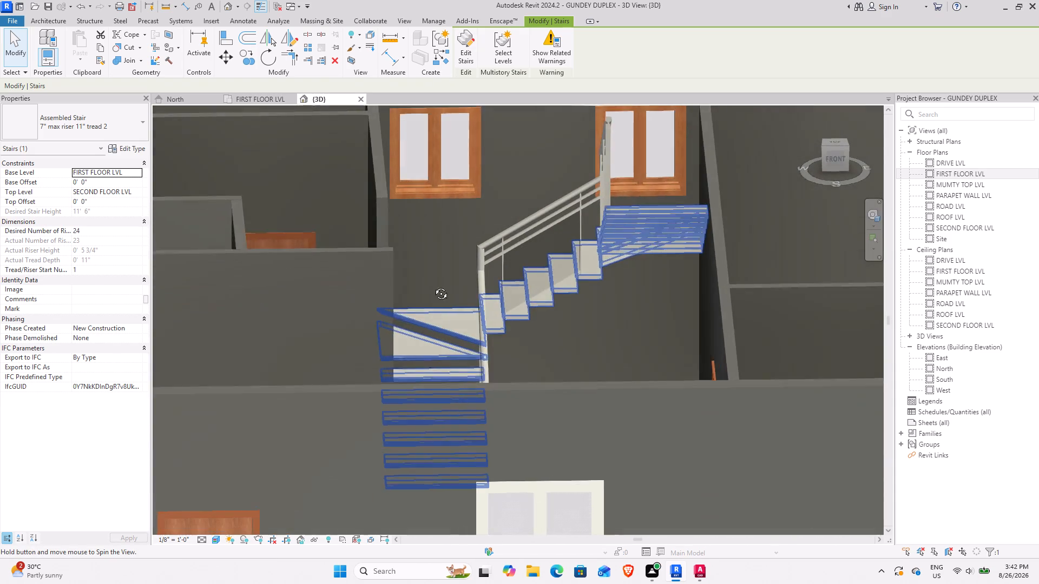
middle_click_drag(433, 286, 385, 308, "shift")
middle_click_drag(437, 339, 403, 356, "shift")
middle_click_drag(425, 315, 385, 433)
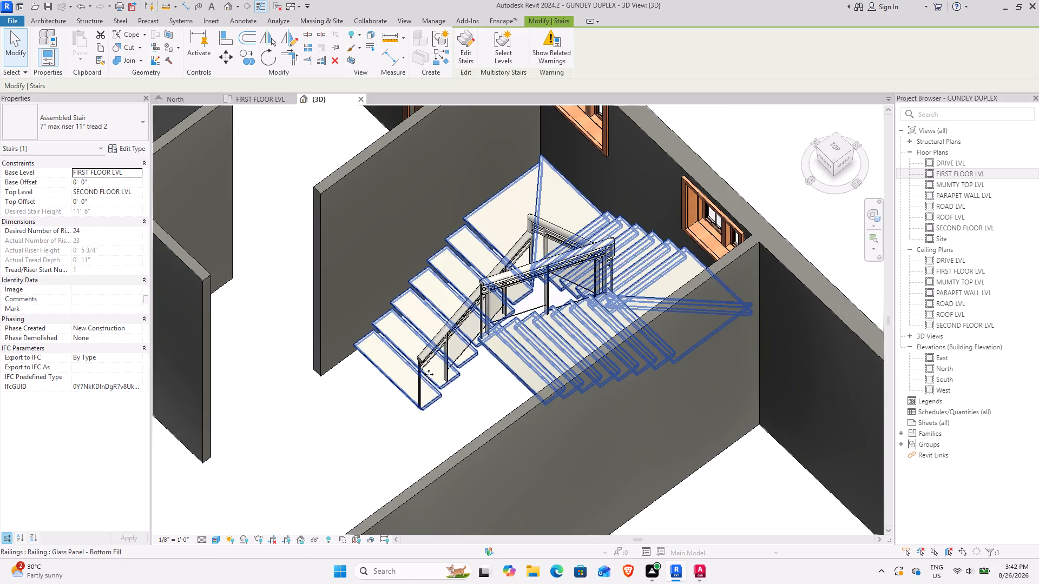
scroll(426, 366, "up", 5)
middle_click_drag(371, 417, 425, 324, "shift")
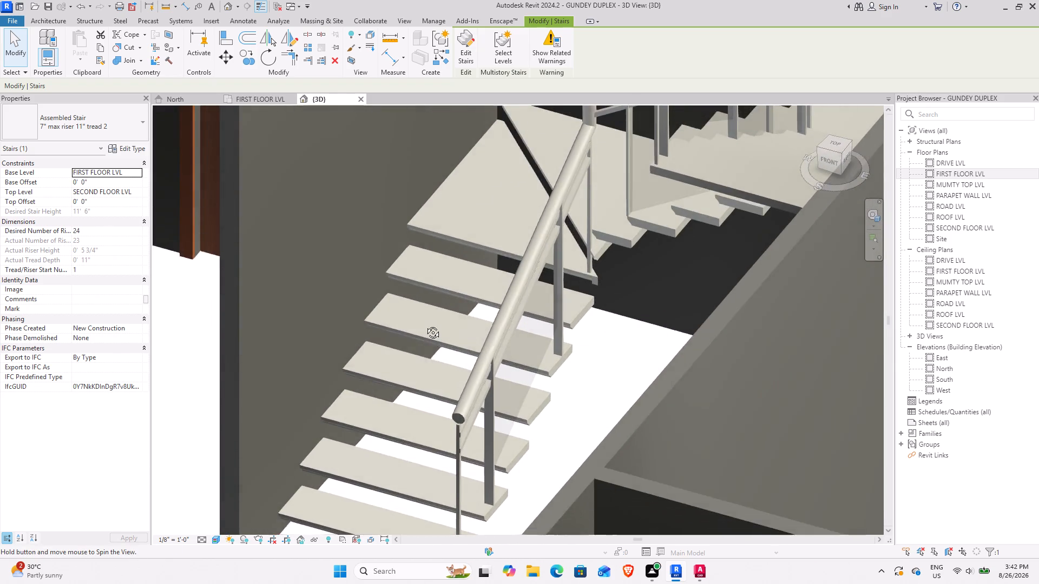
middle_click_drag(425, 324, 522, 240, "shift")
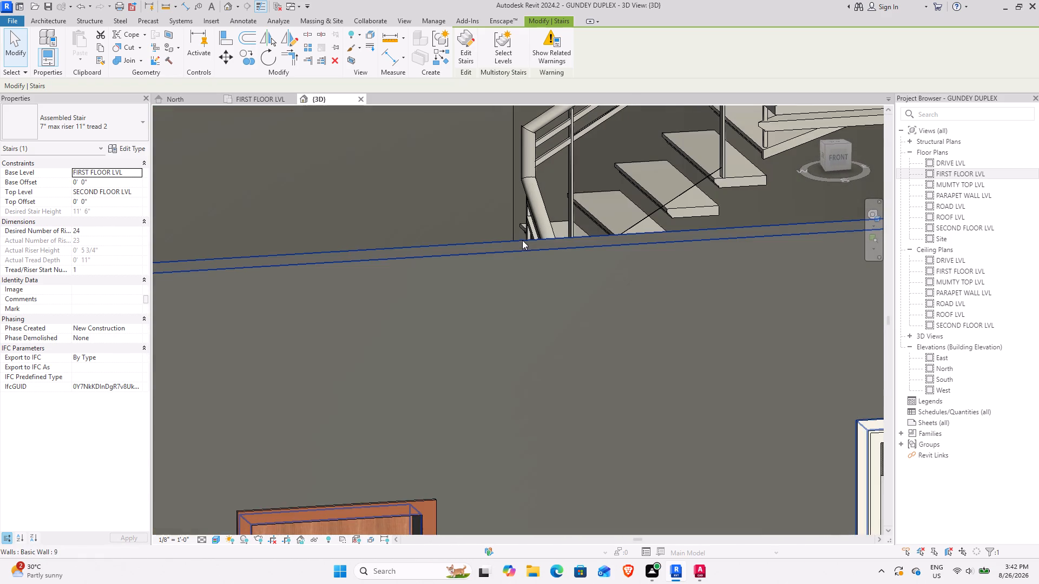
middle_click_drag(669, 213, 635, 270, "shift")
middle_click_drag(672, 258, 535, 519)
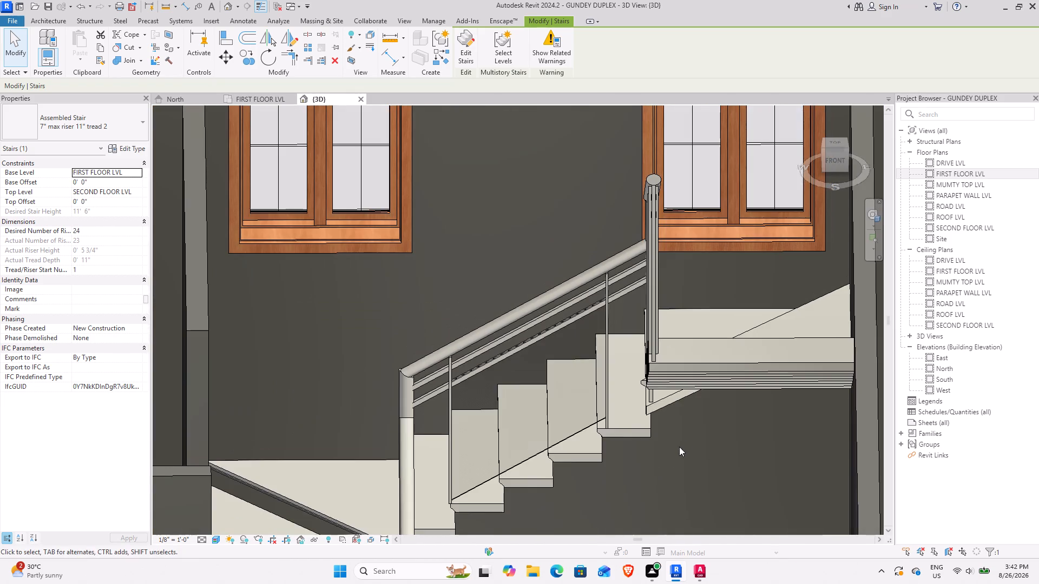
scroll(642, 421, "up", 2)
scroll(613, 473, "up", 1)
middle_click_drag(602, 464, 604, 419, "shift")
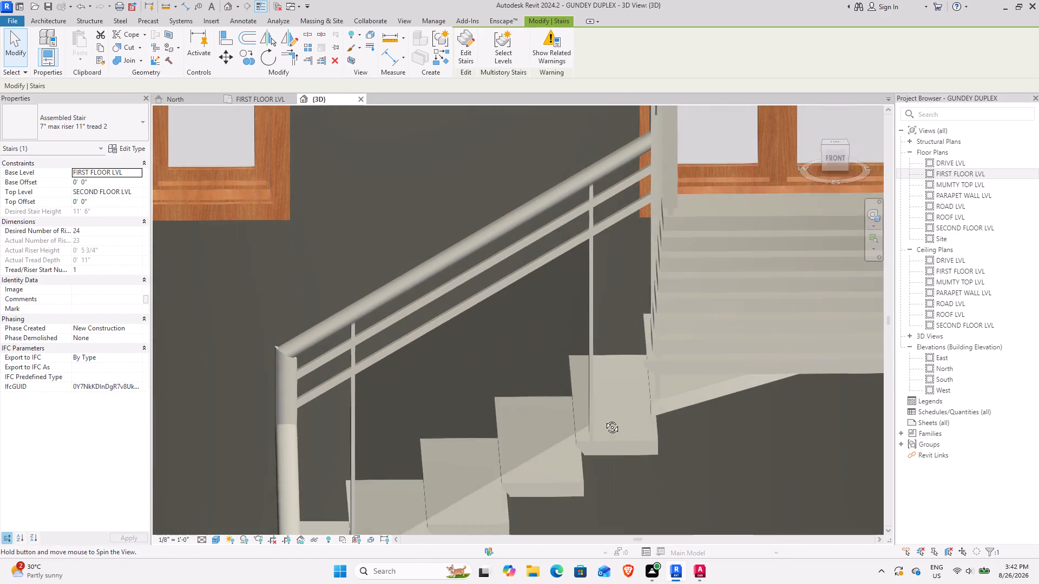
middle_click_drag(604, 419, 603, 422, "shift")
scroll(599, 437, "down", 11)
middle_click_drag(632, 413, 594, 486)
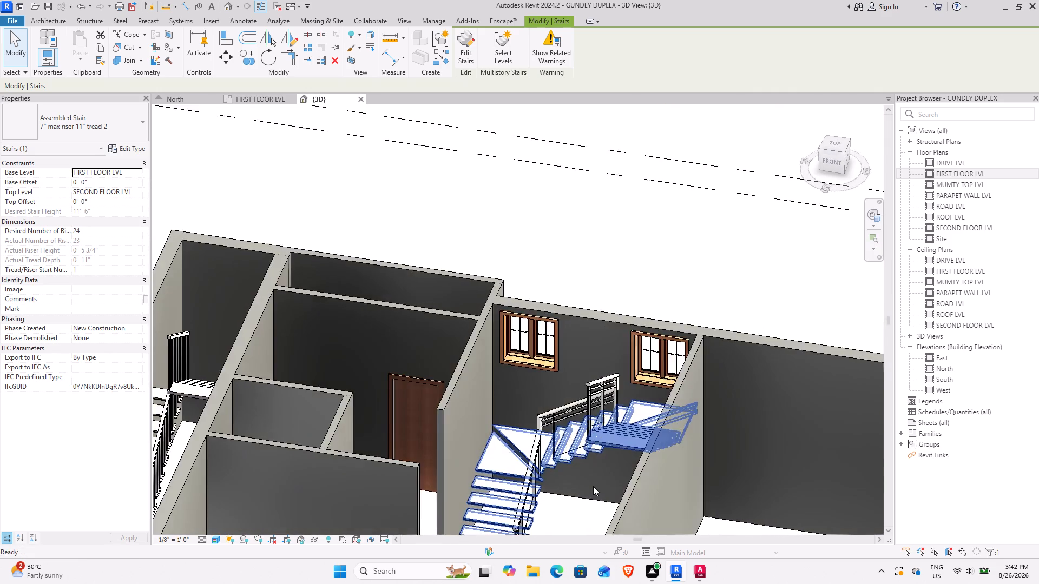
Set the Minimum Tread Depth of the central turning stair's type, 7" max riser 11" tread 2, to 10".
middle_click_drag(601, 485, 646, 470, "shift")
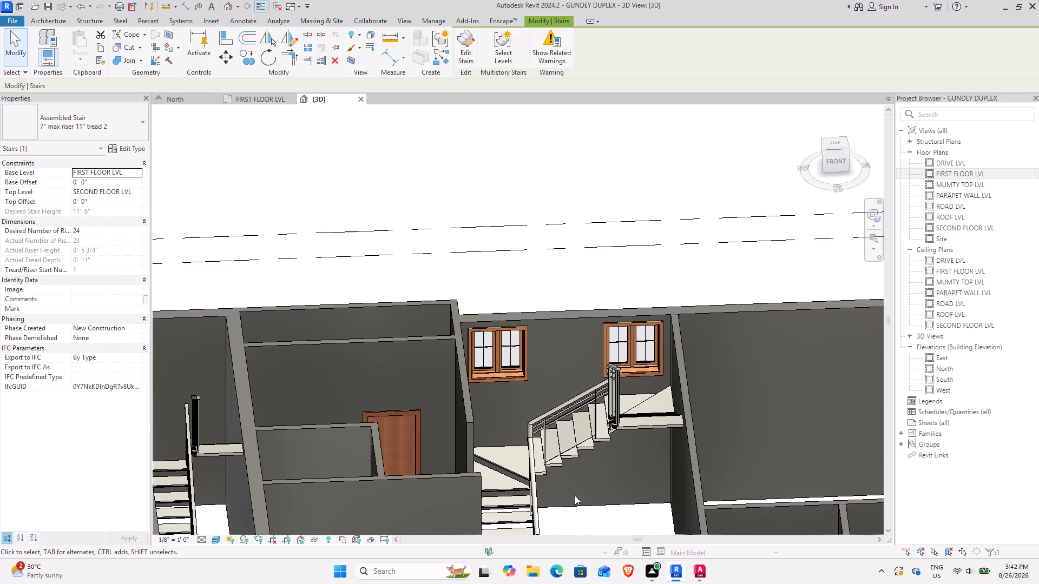
left_click(632, 433)
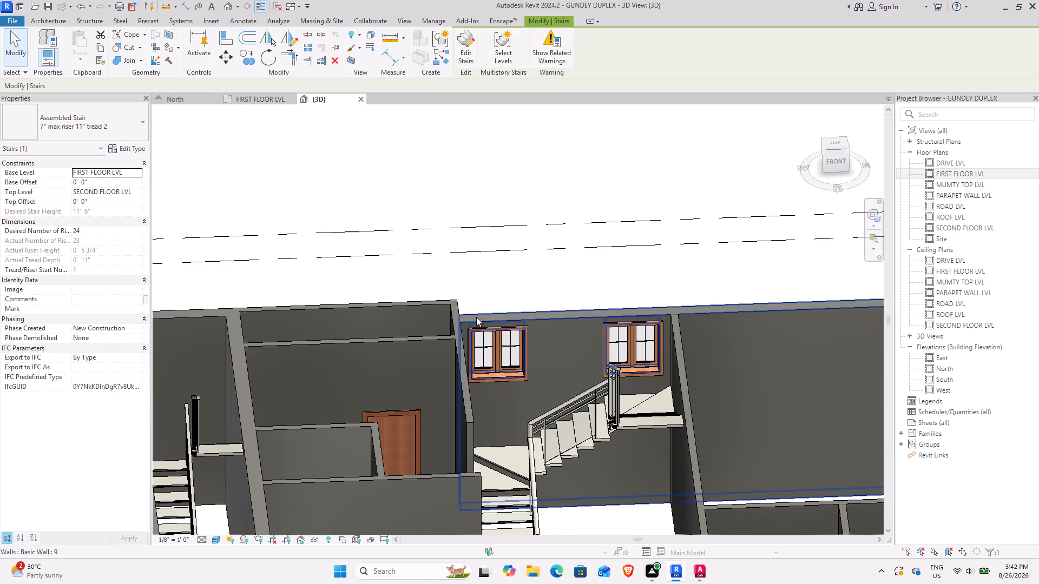
left_click(666, 430)
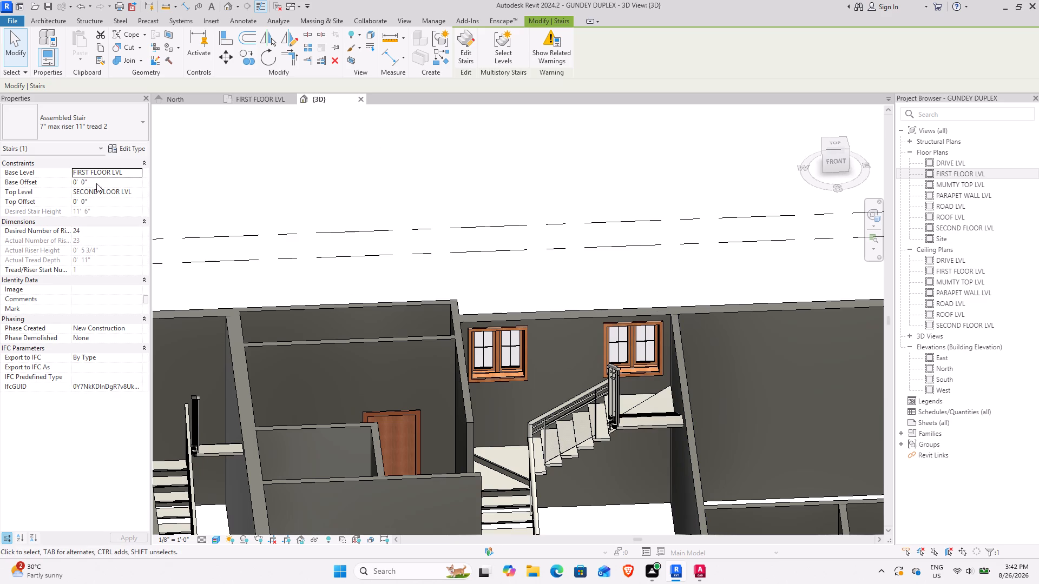
left_click(120, 149)
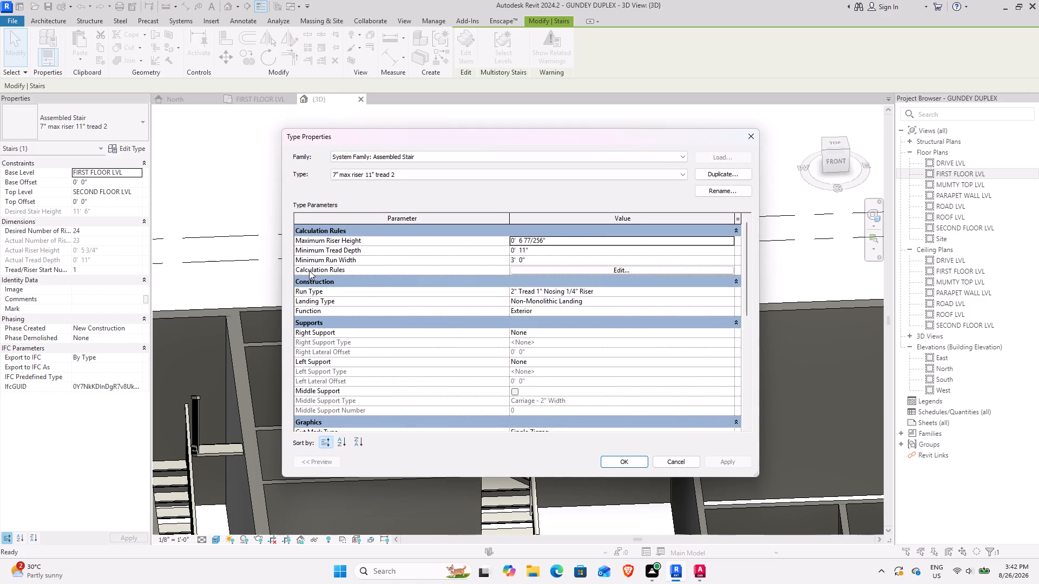
left_click(544, 253)
type("10'")
key("BackSpace")
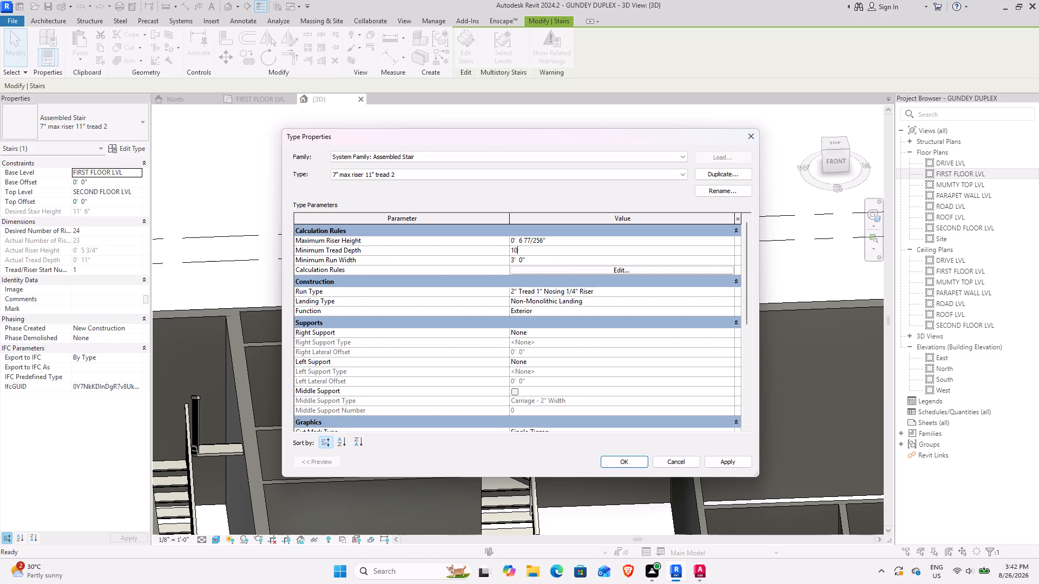
key("shift+quotedbl")
key("Return")
left_click(727, 466)
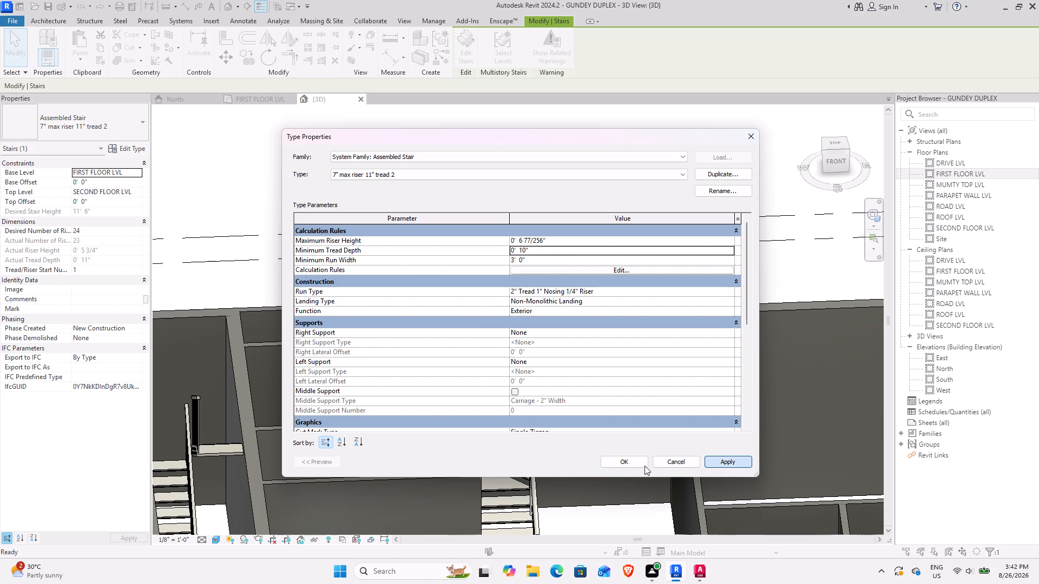
left_click(622, 466)
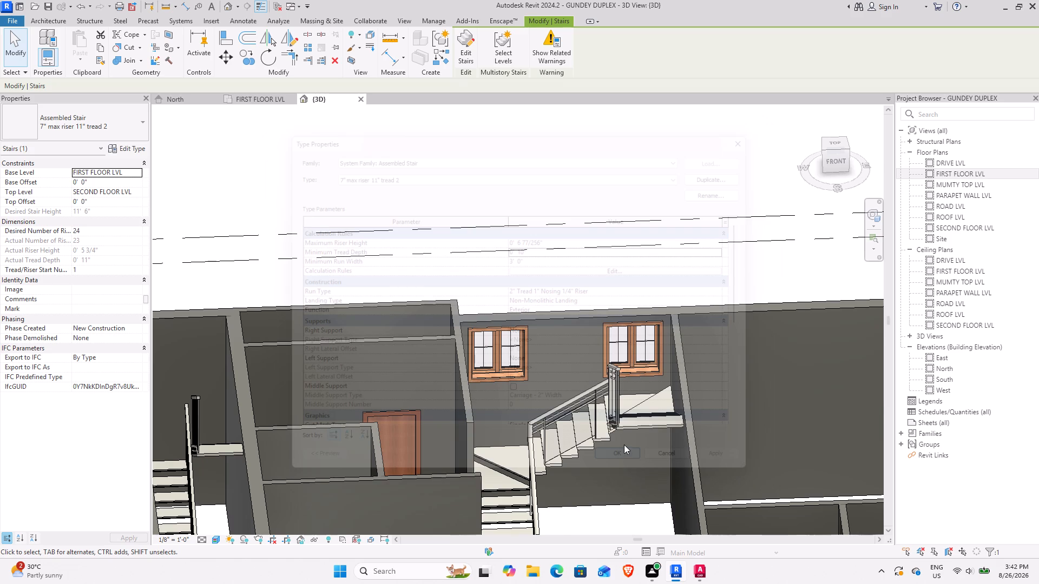
Open the central stair for editing and review the type properties of its run, 2" Tread 1" Nosing 1/4" Riser.
scroll(624, 444, "down", 2)
middle_click_drag(576, 479, 603, 462, "shift")
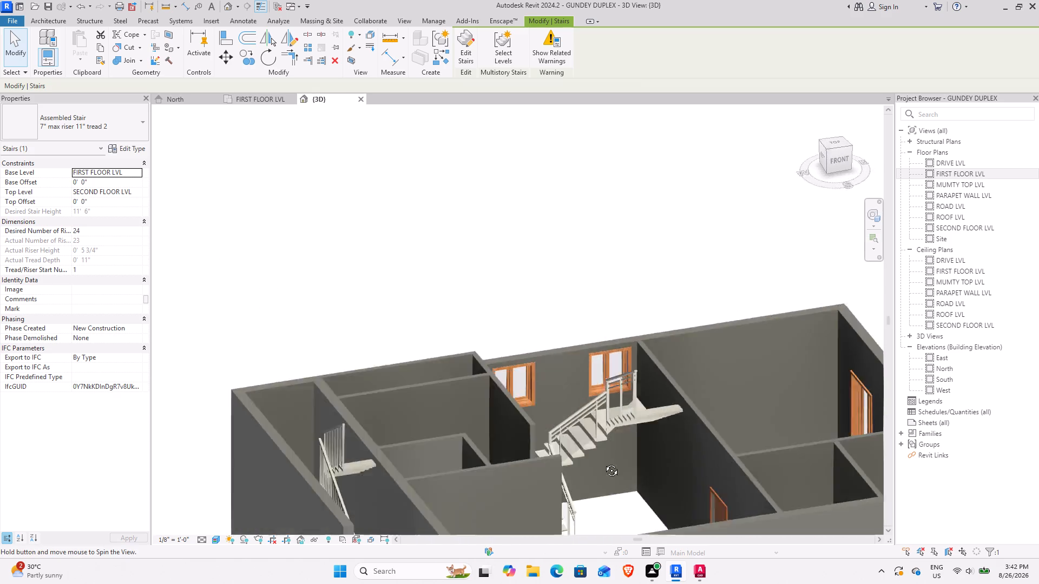
middle_click_drag(603, 462, 581, 479, "shift")
left_click(630, 429)
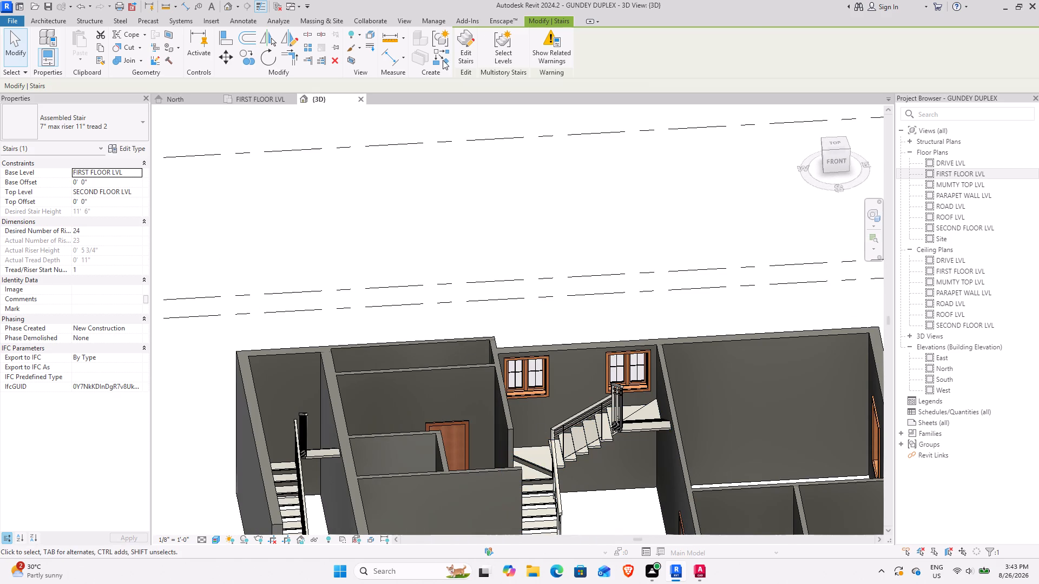
left_click(469, 50)
left_click(650, 426)
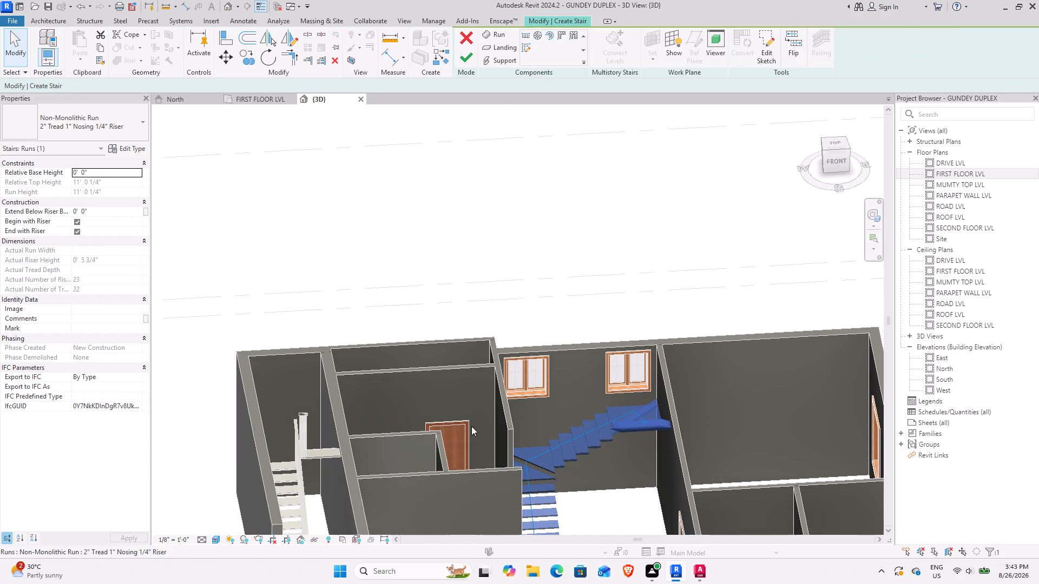
left_click(128, 154)
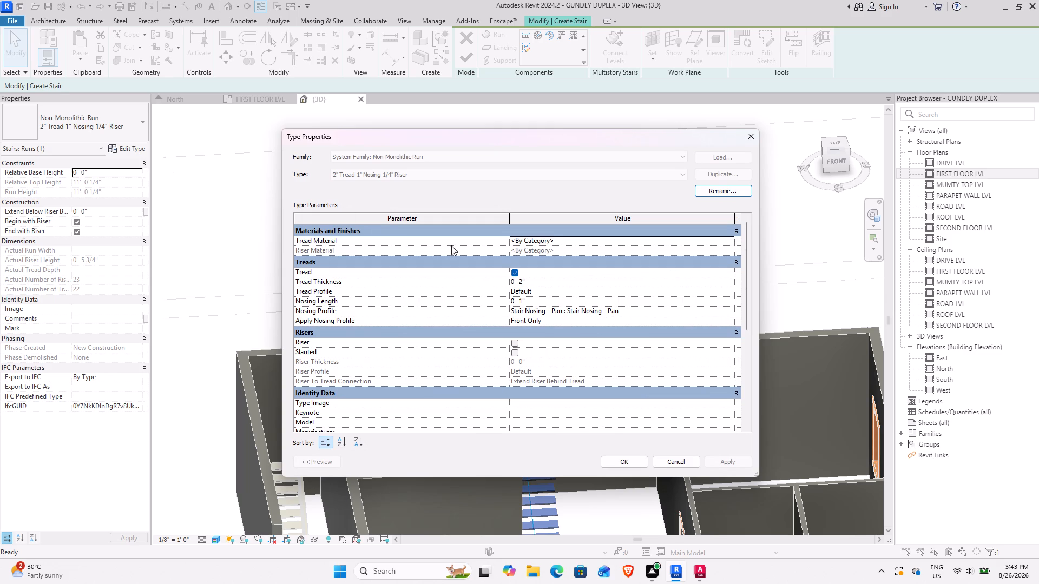
scroll(570, 340, "down", 2)
scroll(570, 340, "up", 2)
scroll(570, 340, "down", 2)
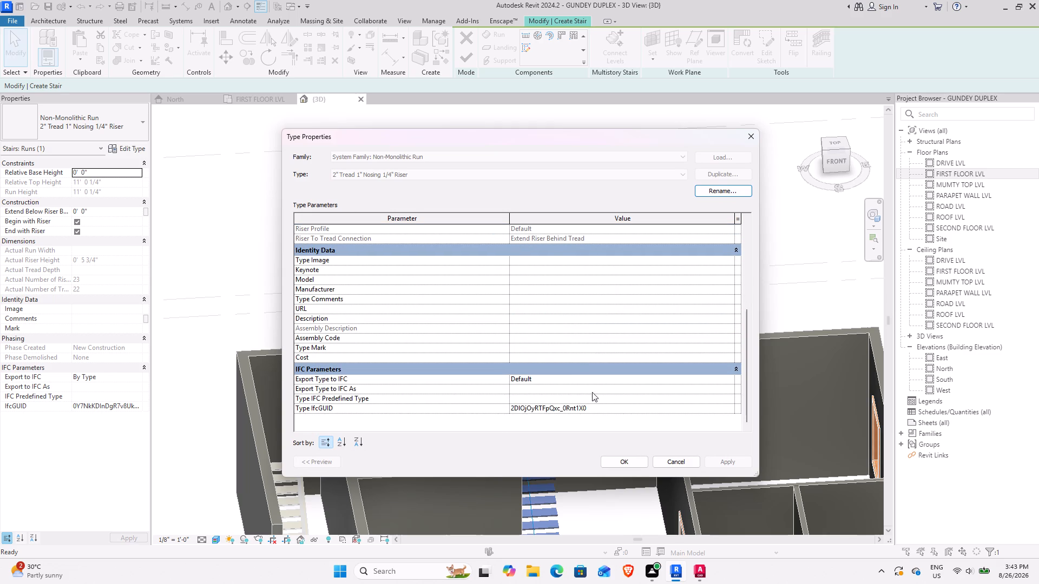
left_click(675, 457)
Examine the central stair's selected run in 3D from several angles, and leave stair editing.
middle_click_drag(626, 473, 491, 533, "shift")
scroll(626, 473, "down", 1, "shift")
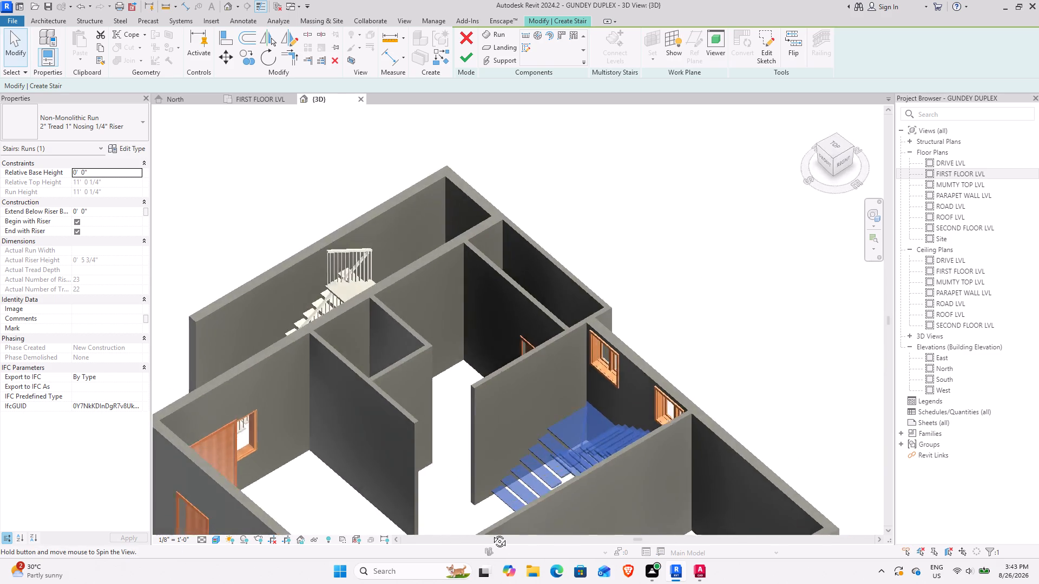
middle_click_drag(491, 533, 594, 435, "shift")
middle_click_drag(558, 489, 546, 535)
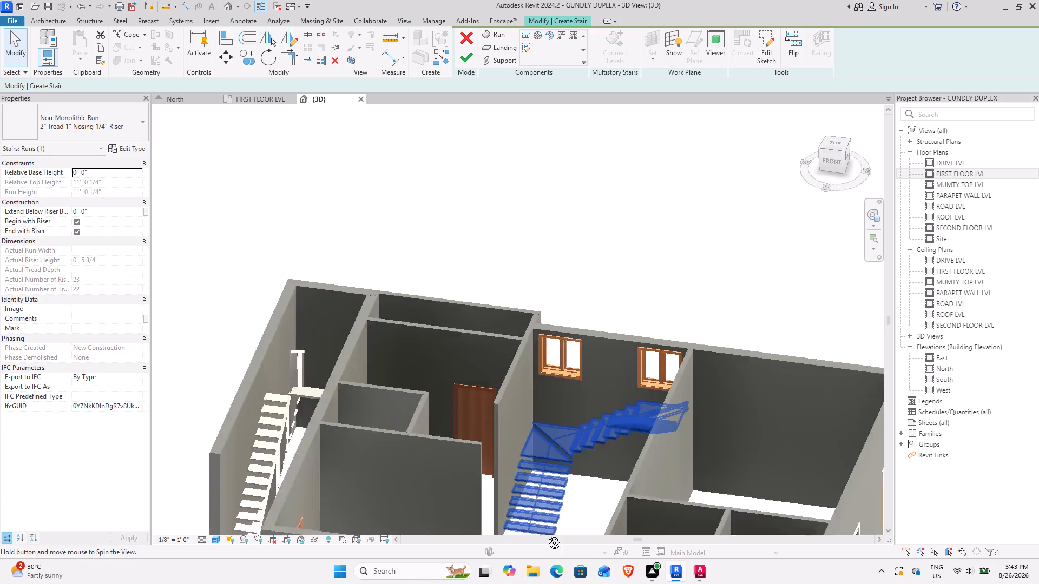
middle_click_drag(546, 535, 541, 549)
middle_click_drag(542, 543, 663, 358)
middle_click_drag(599, 417, 727, 289)
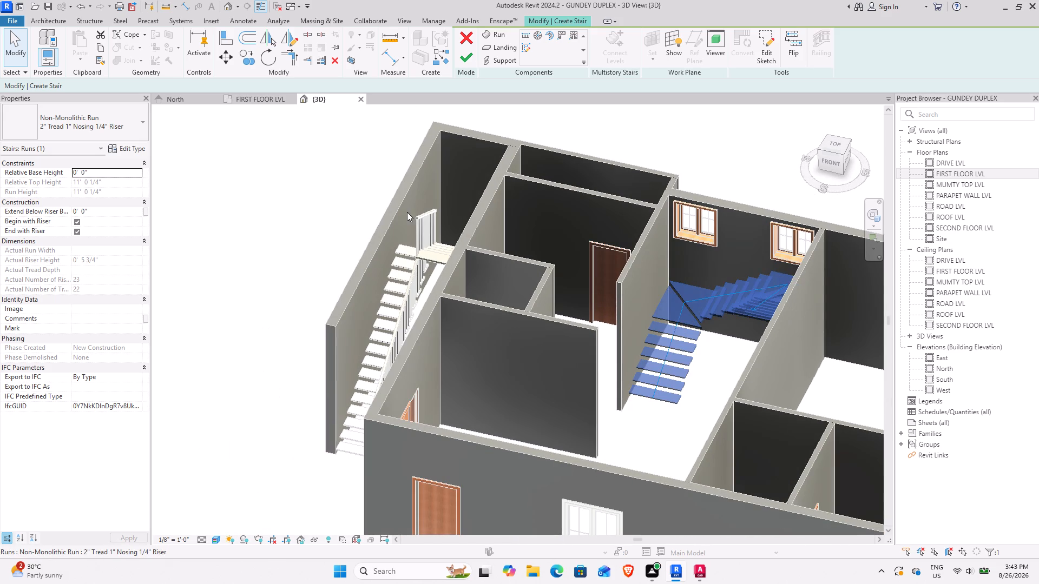
left_click(468, 50)
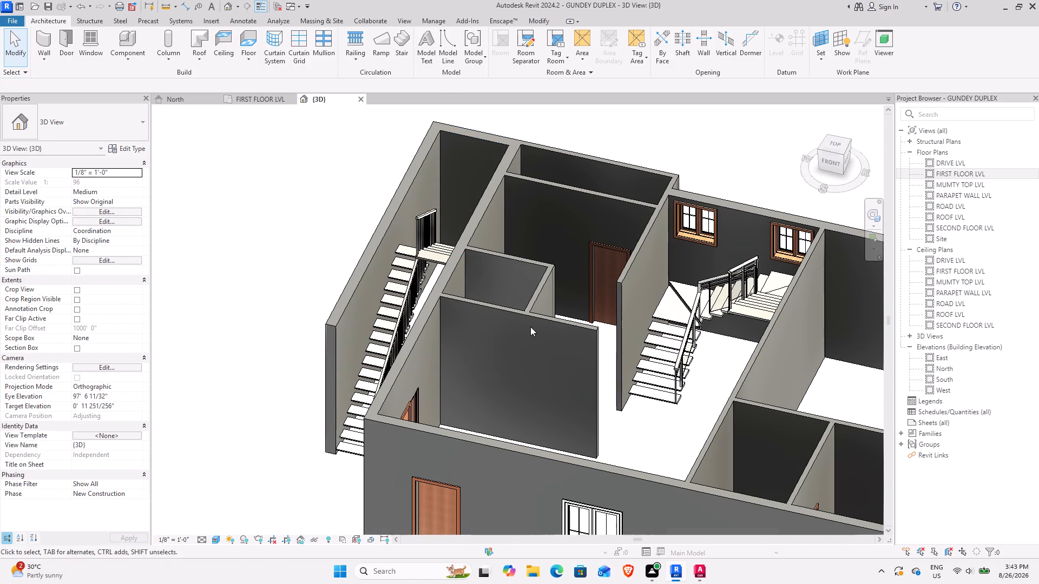
Examine the narrow stair and the central stair in 3D from the side, above and front.
middle_click_drag(343, 353, 575, 220)
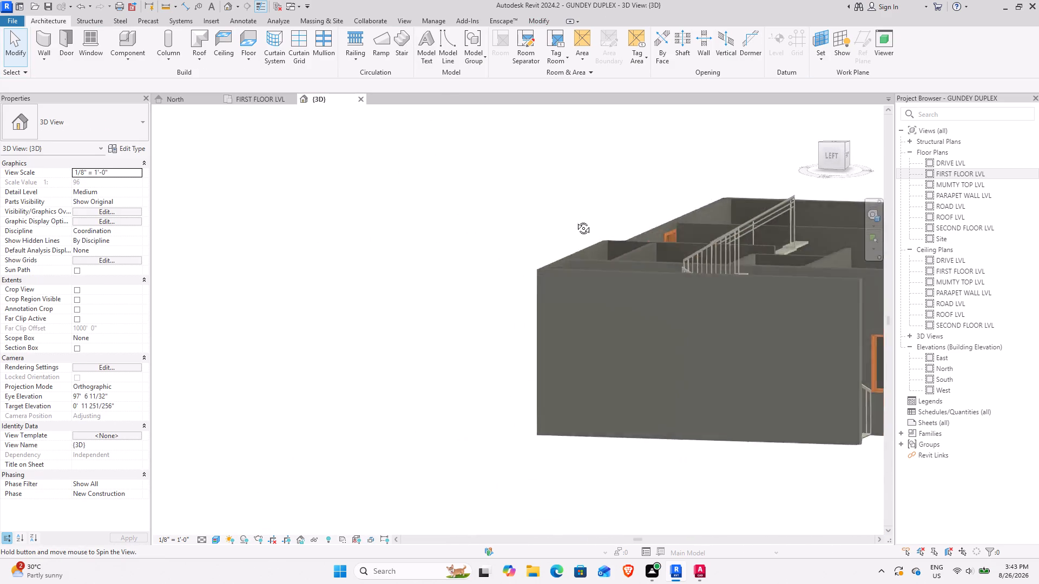
middle_click_drag(575, 220, 656, 298)
middle_click_drag(676, 288, 389, 408)
middle_click_drag(431, 364, 452, 334)
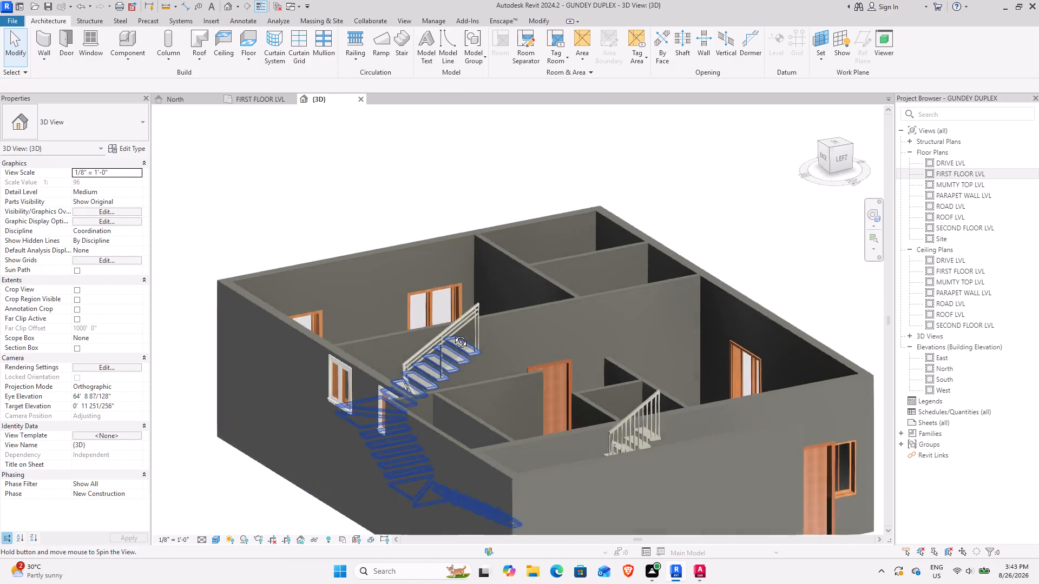
middle_click_drag(452, 334, 278, 409)
middle_click_drag(453, 388, 592, 292)
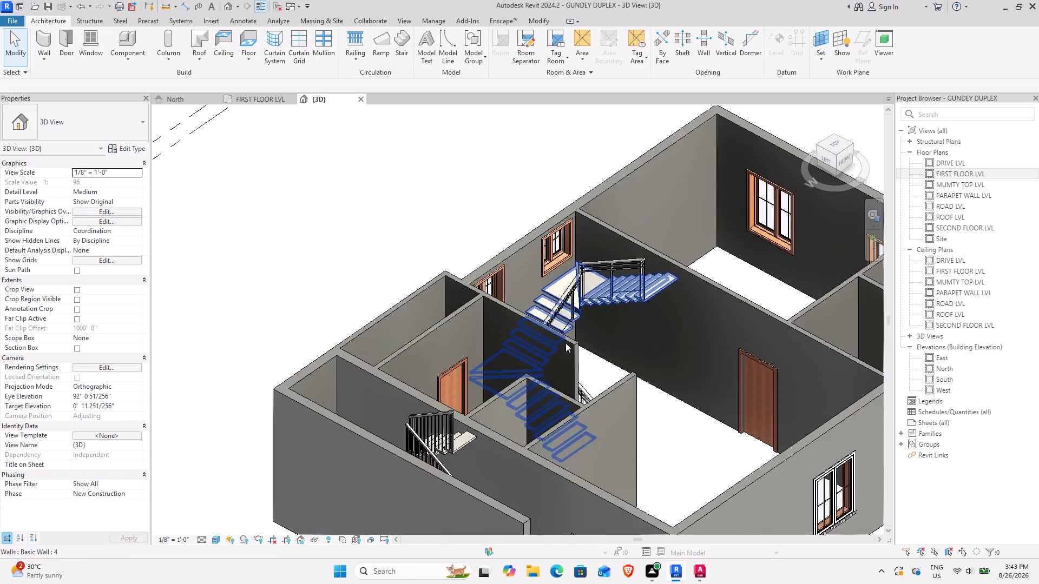
middle_click_drag(565, 343, 420, 289, "shift")
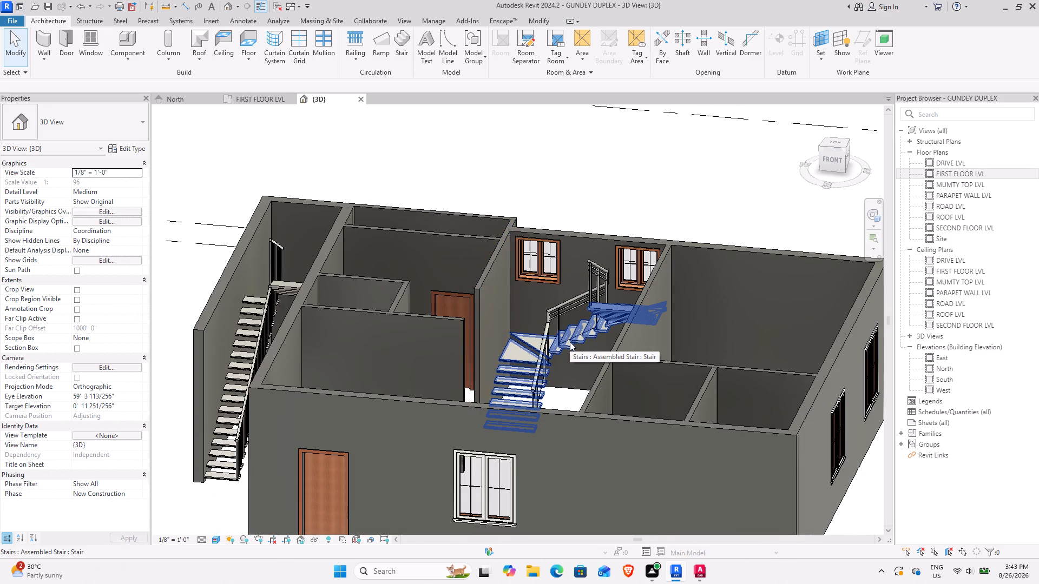
middle_click_drag(261, 370, 430, 318)
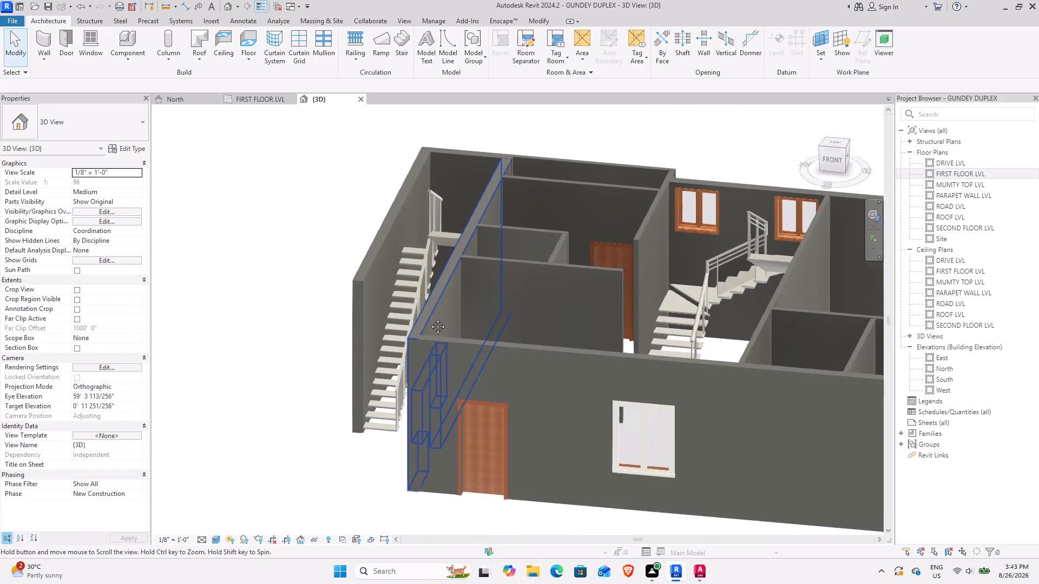
middle_click_drag(430, 318, 432, 318)
middle_click_drag(350, 340, 366, 333, "shift")
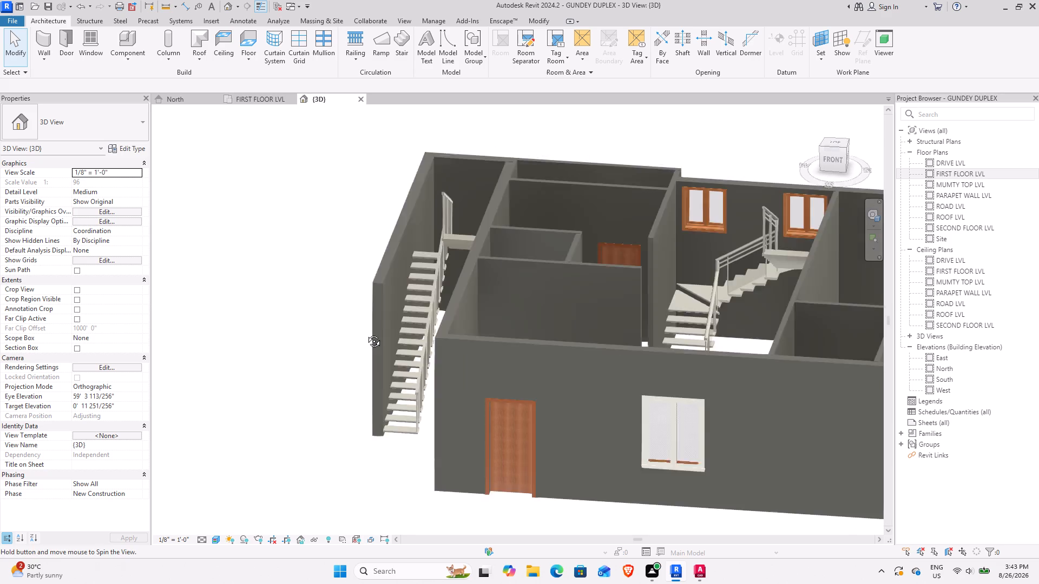
middle_click_drag(366, 333, 377, 346, "shift")
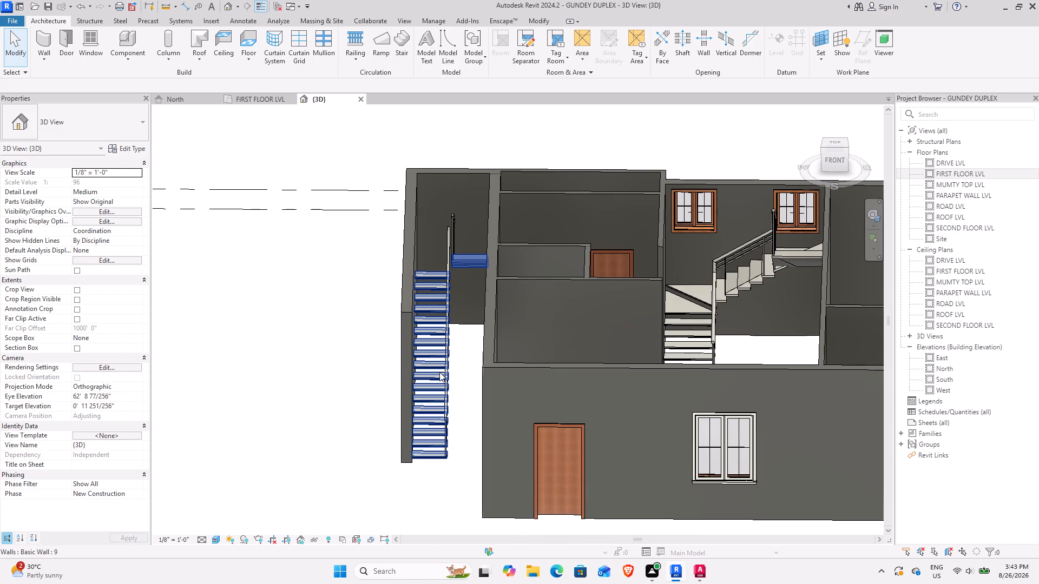
Review the type properties of the narrow stair, 7" max riser 11" tread 3.
left_click(439, 372)
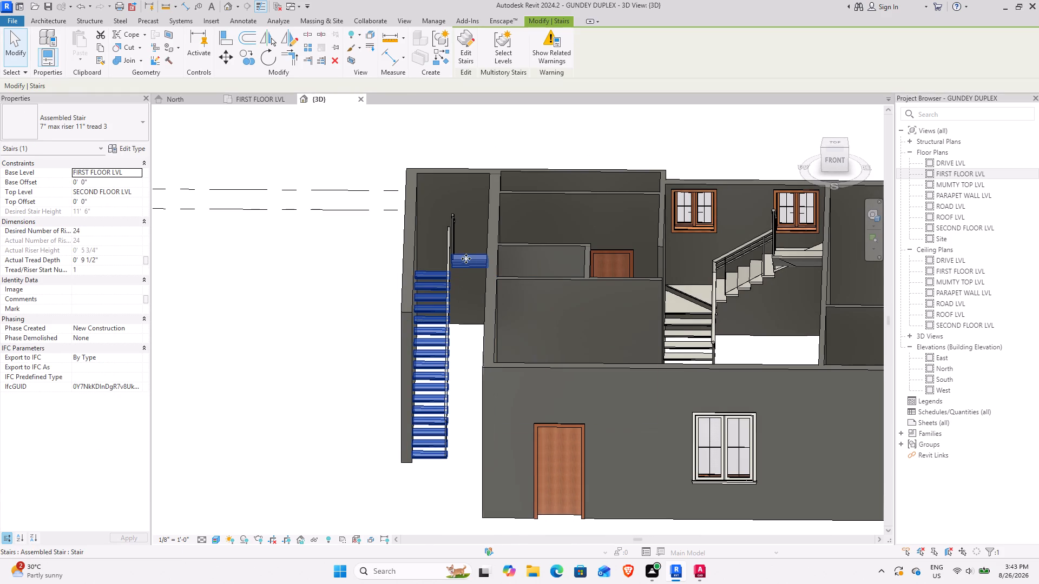
left_click(466, 258)
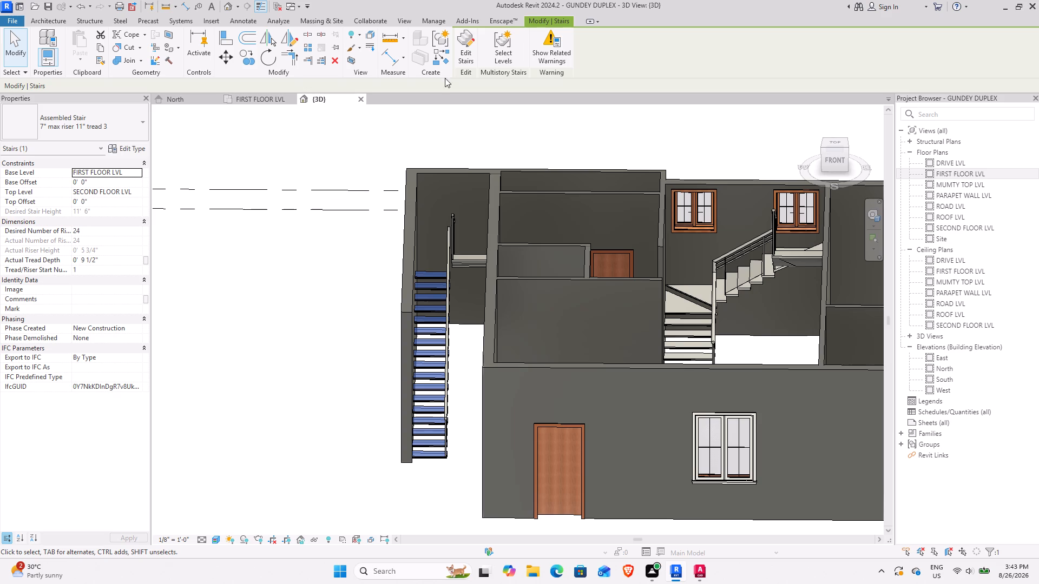
left_click(124, 150)
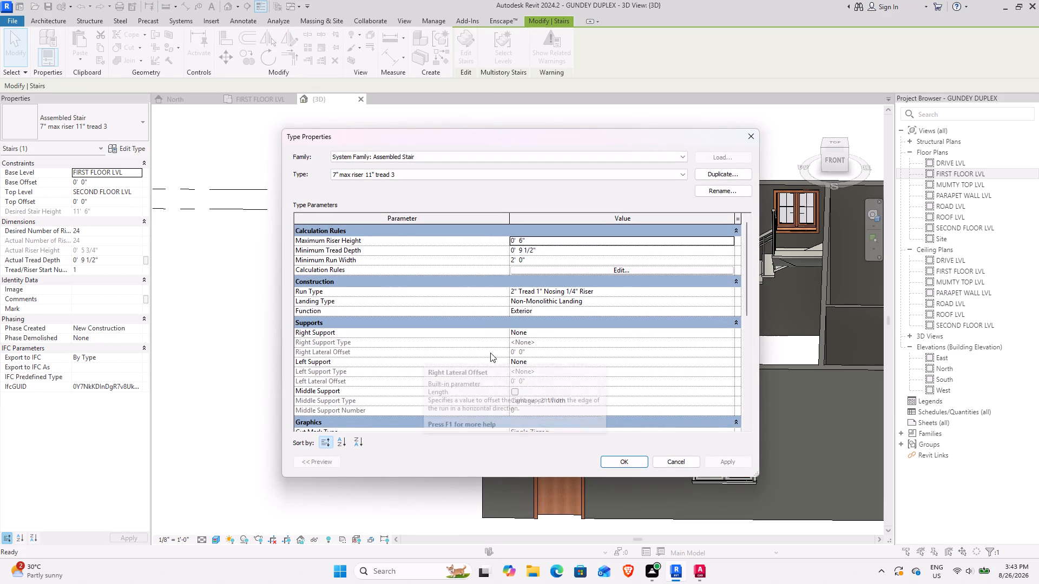
scroll(518, 363, "down", 1)
scroll(516, 361, "up", 1)
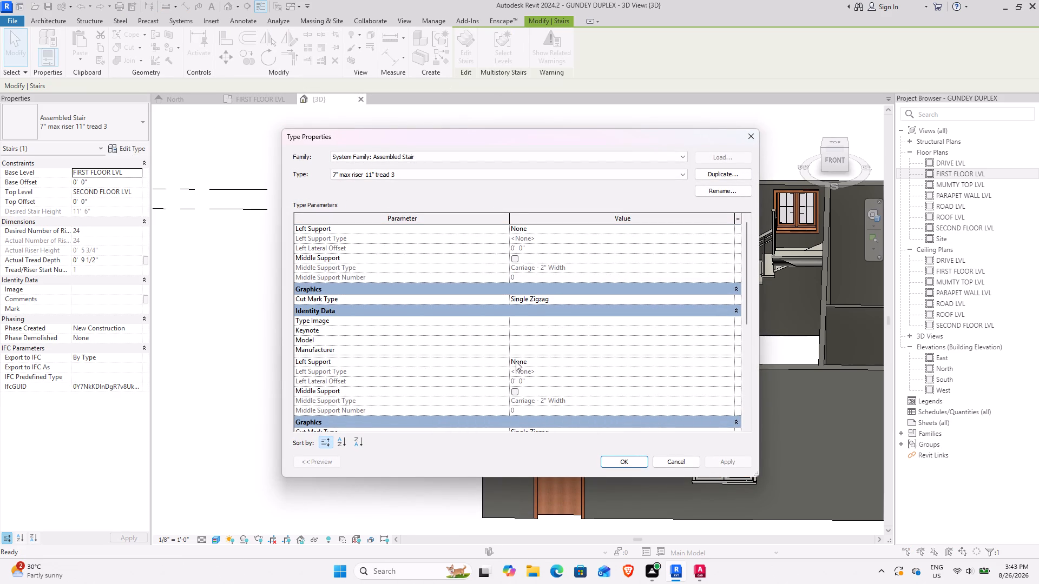
scroll(514, 359, "down", 1)
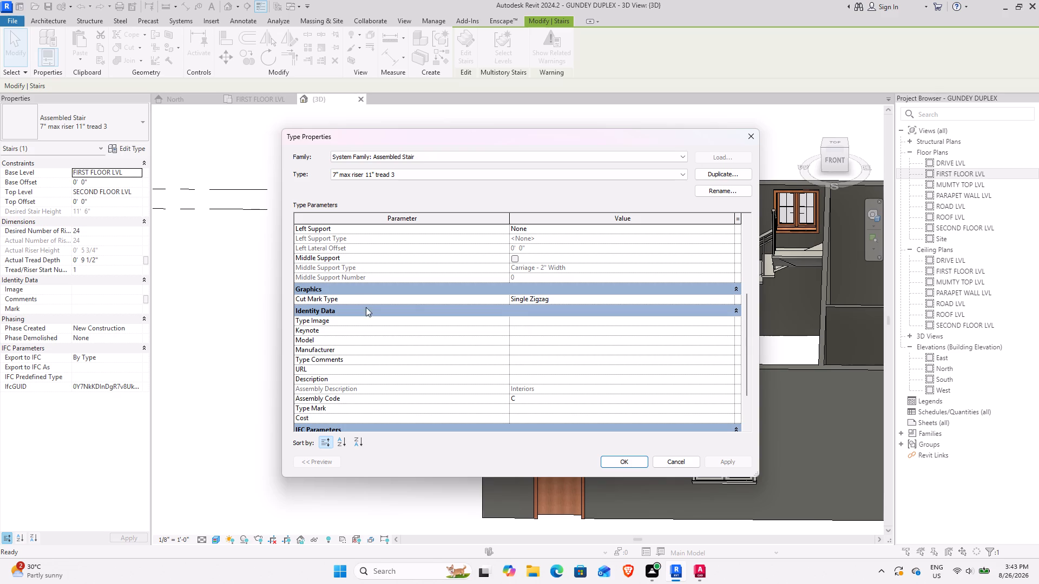
scroll(525, 326, "up", 2)
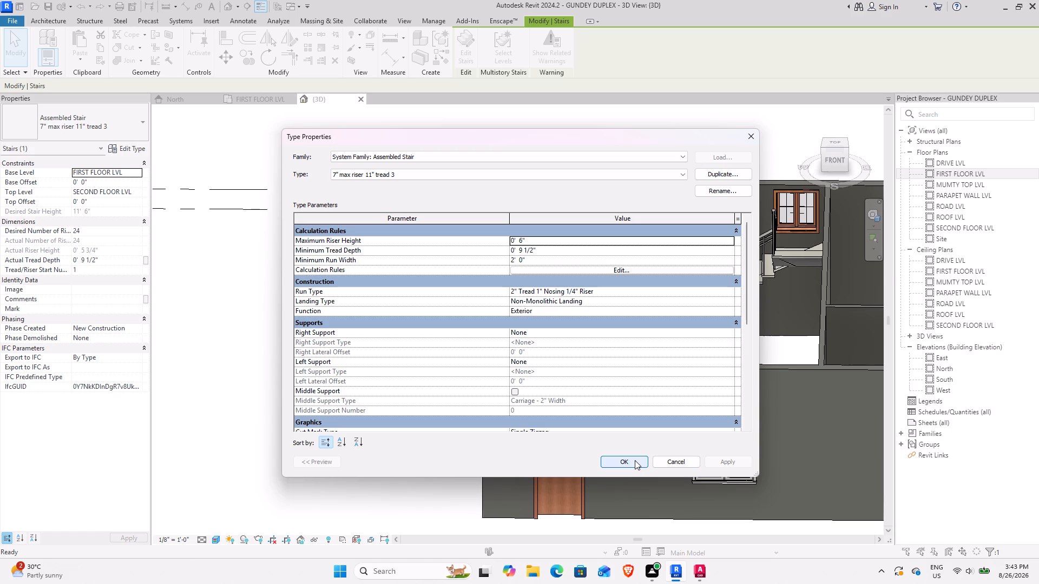
left_click(635, 460)
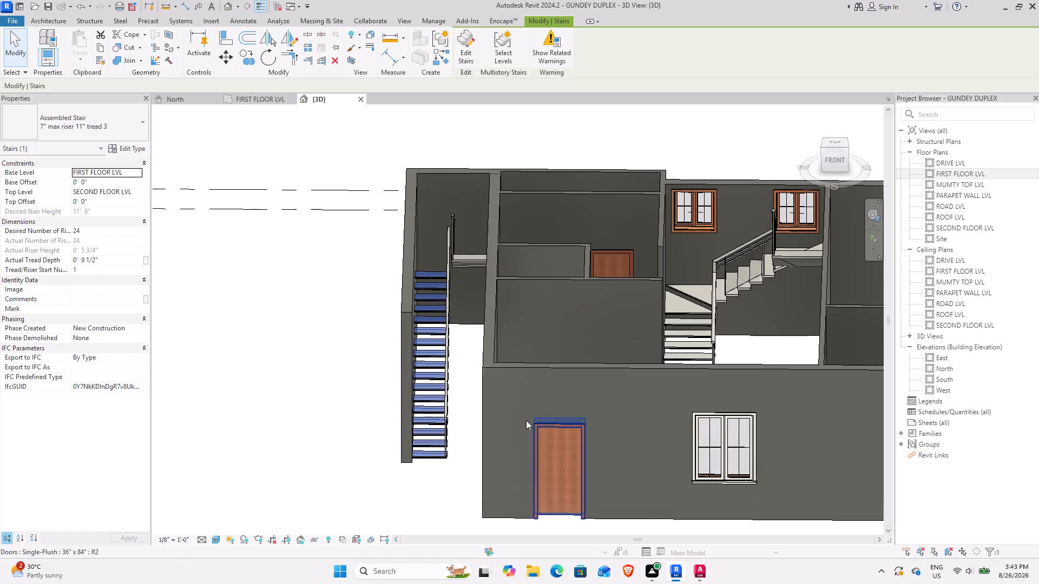
Turn on the Riser option in the run type of the narrow stair's long run, and finish editing the stair.
left_click(468, 55)
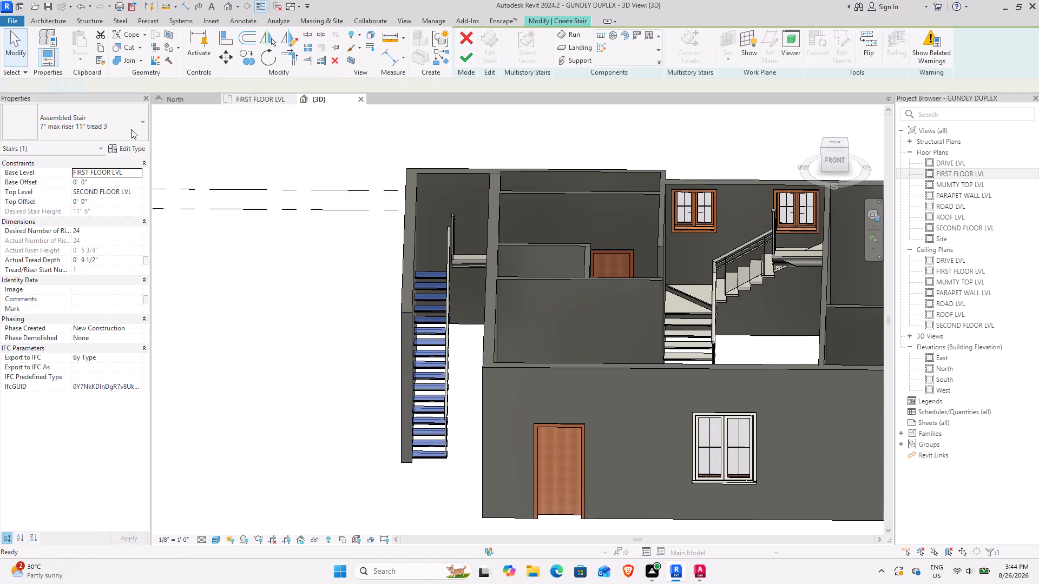
left_click(128, 147)
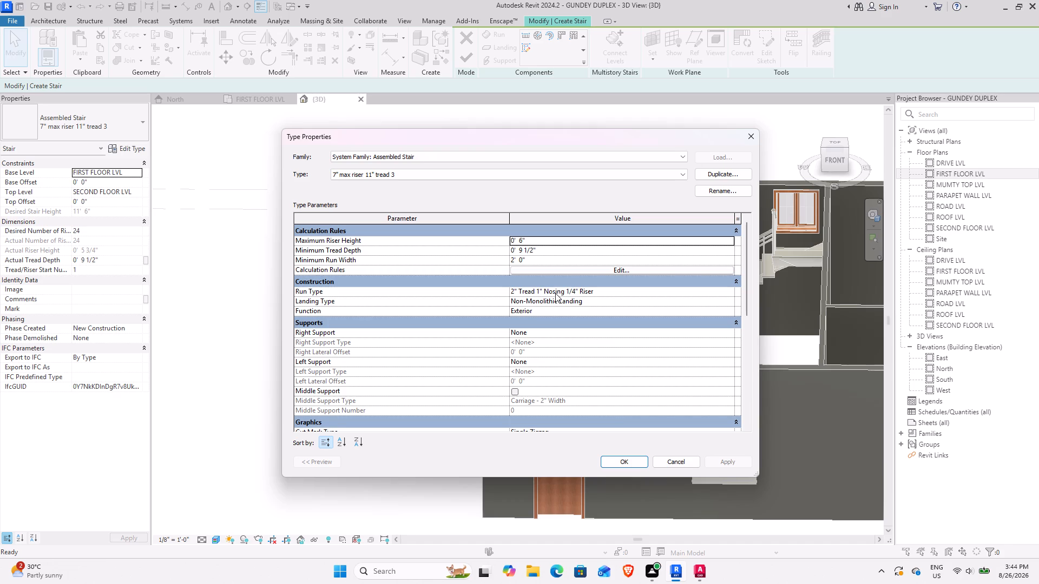
left_click(666, 460)
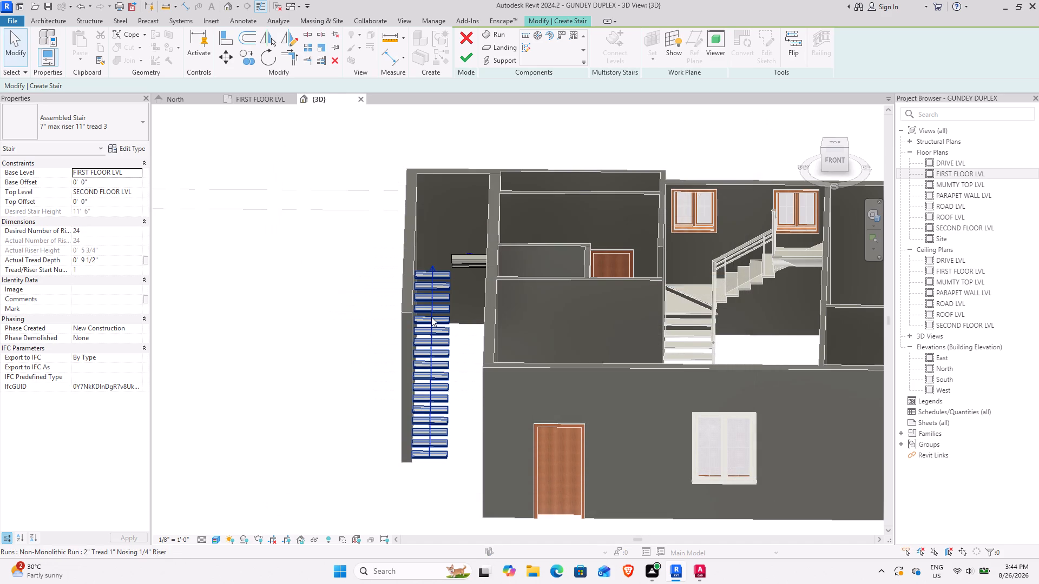
left_click(431, 317)
left_click(130, 150)
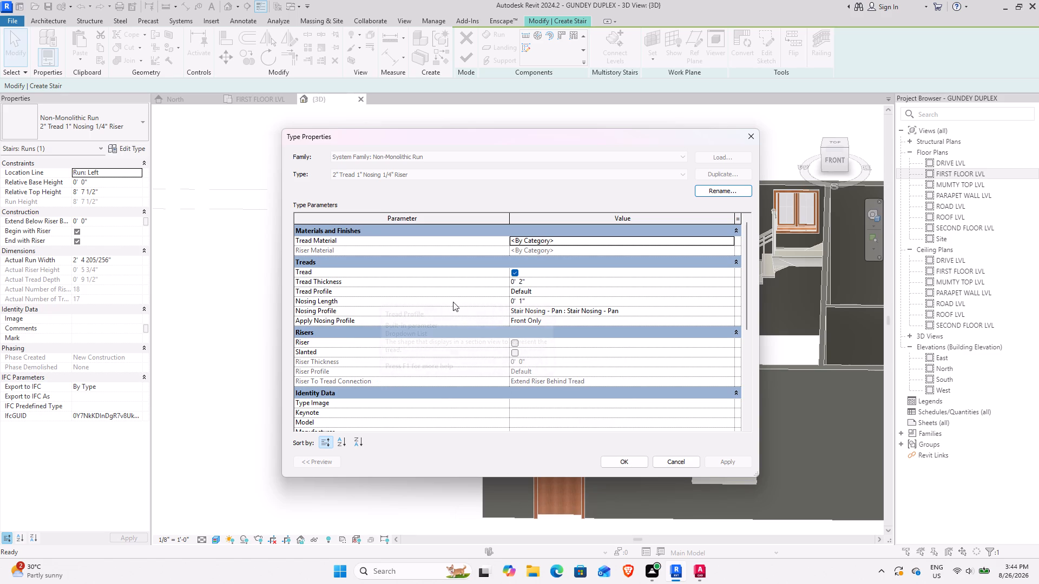
left_click(515, 345)
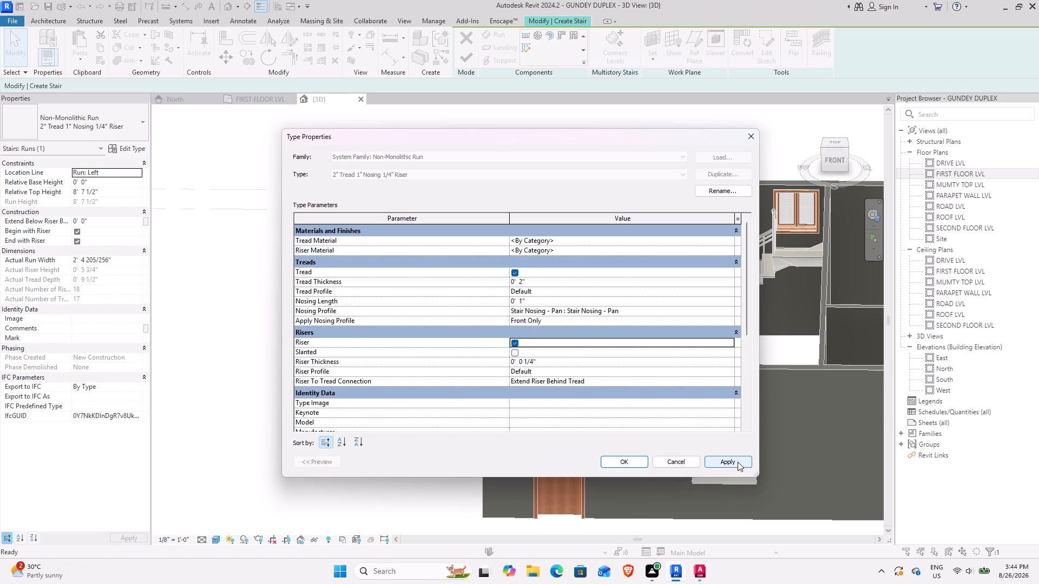
left_click(738, 462)
left_click(634, 462)
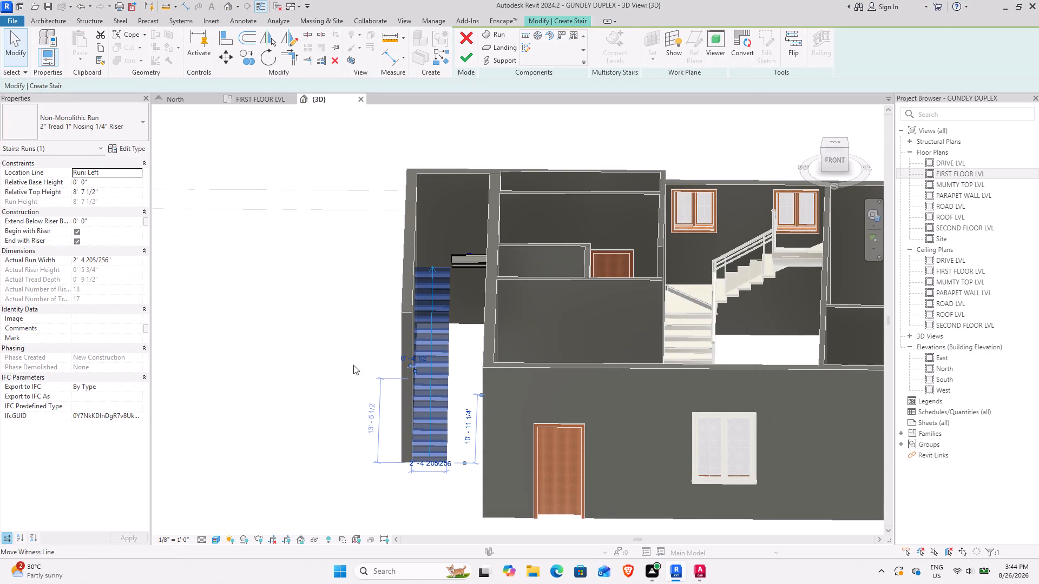
left_click(334, 274)
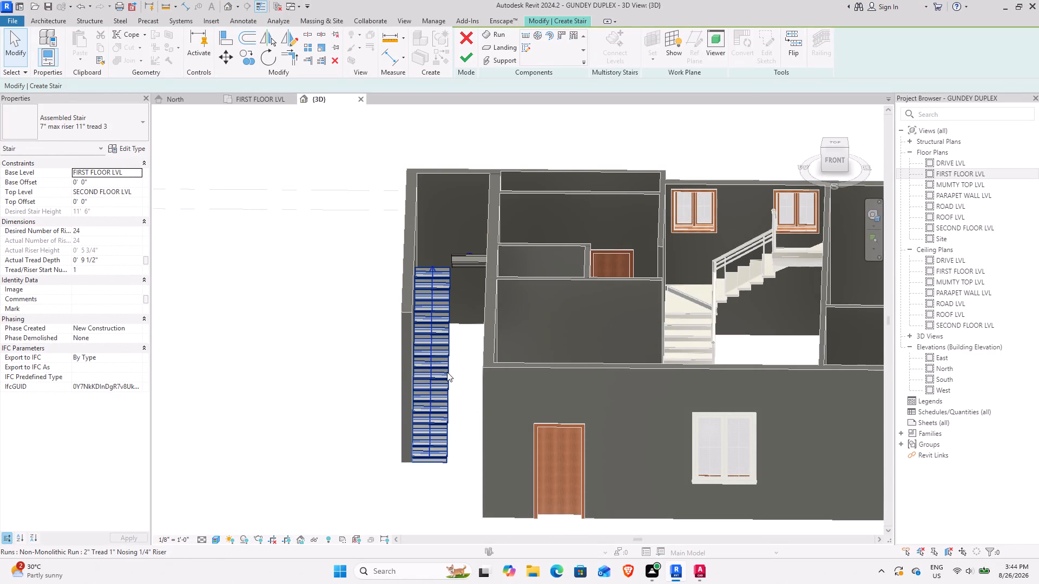
scroll(442, 385, "up", 10)
scroll(432, 390, "down", 7)
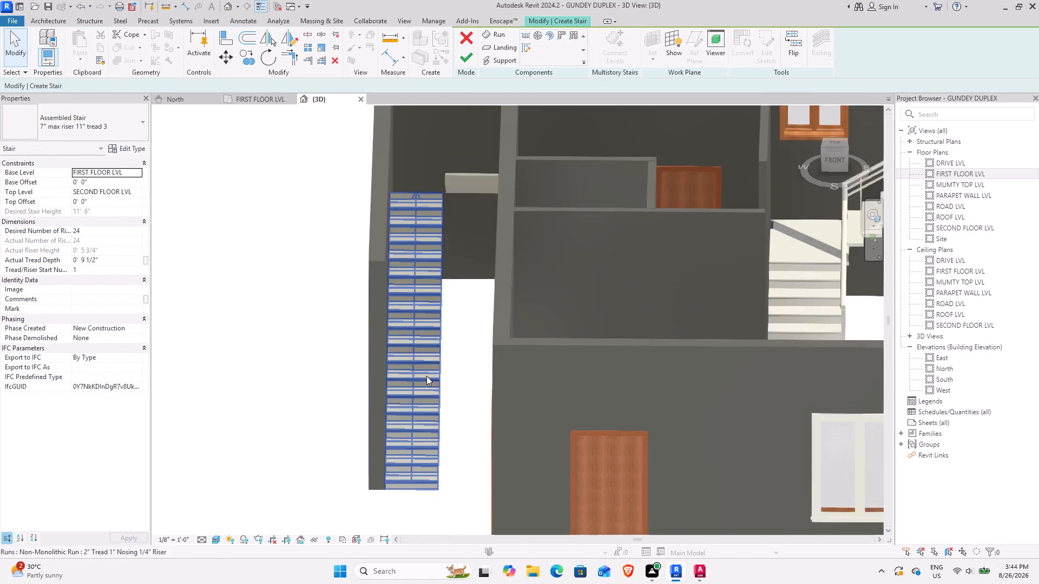
scroll(426, 376, "down", 3)
left_click(474, 54)
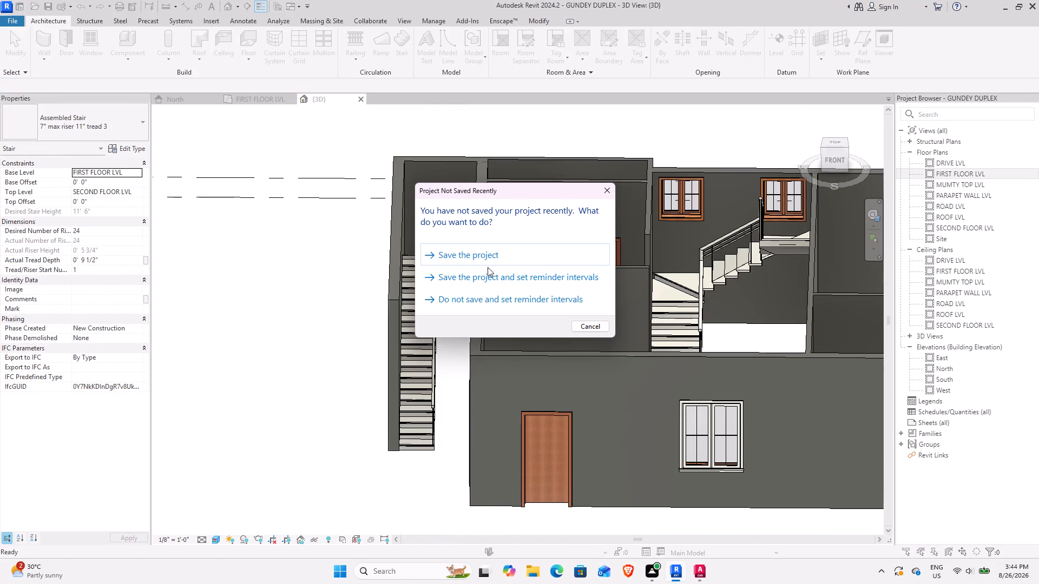
Save the project.
left_click(503, 254)
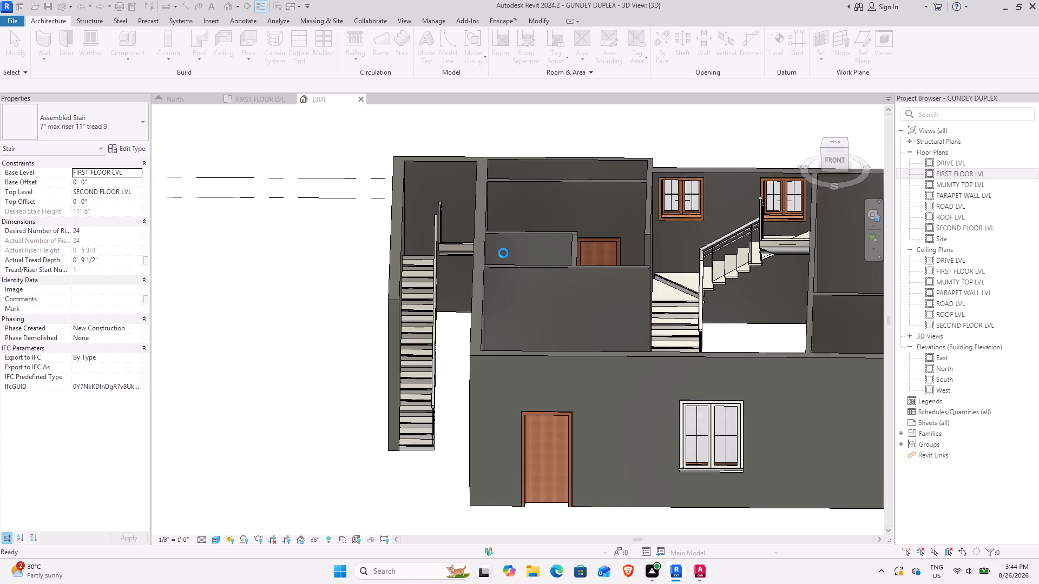
Reopen the narrow stair for editing and add a landing connecting its two runs in the FIRST FLOOR LVL plan, finishing the edit.
middle_click_drag(417, 262, 588, 180)
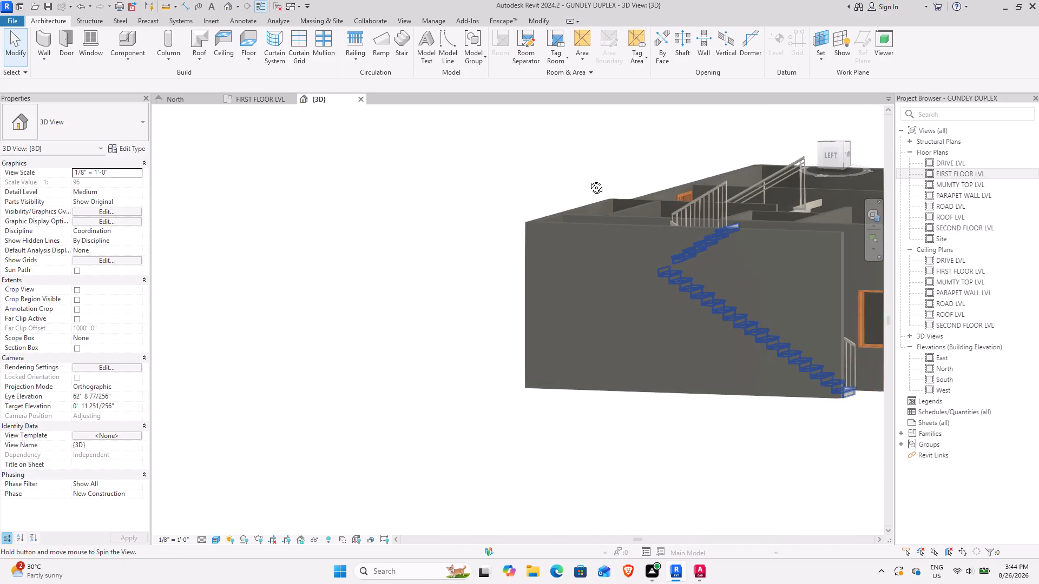
middle_click_drag(588, 180, 462, 281)
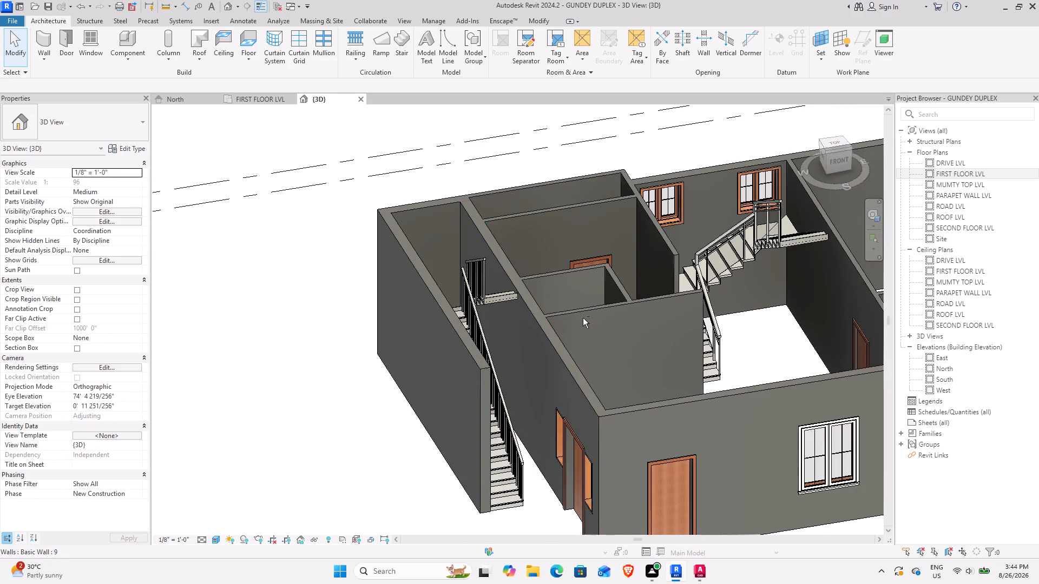
middle_click_drag(578, 318, 555, 386, "shift")
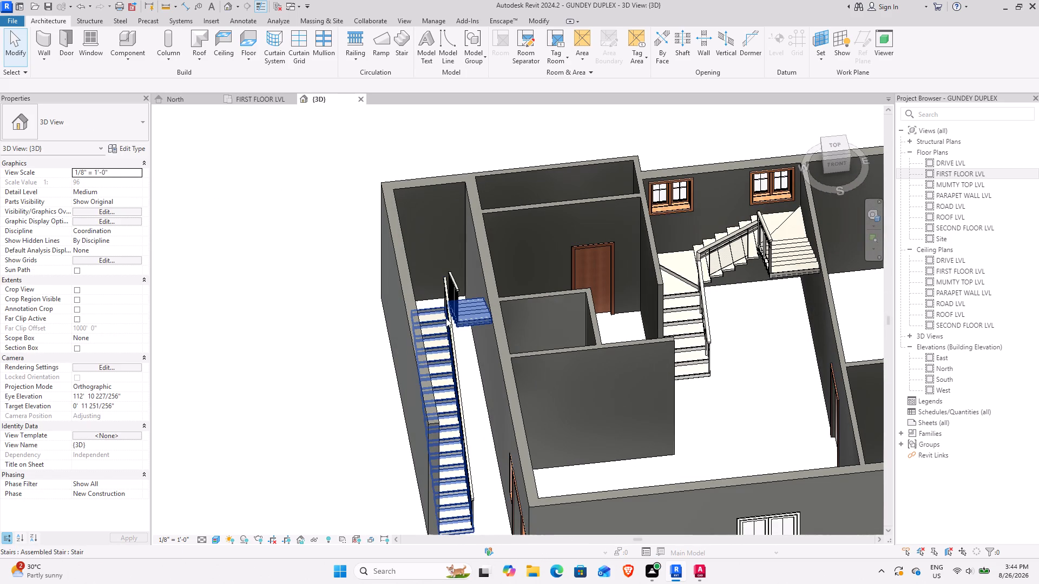
left_click(443, 321)
left_click(470, 54)
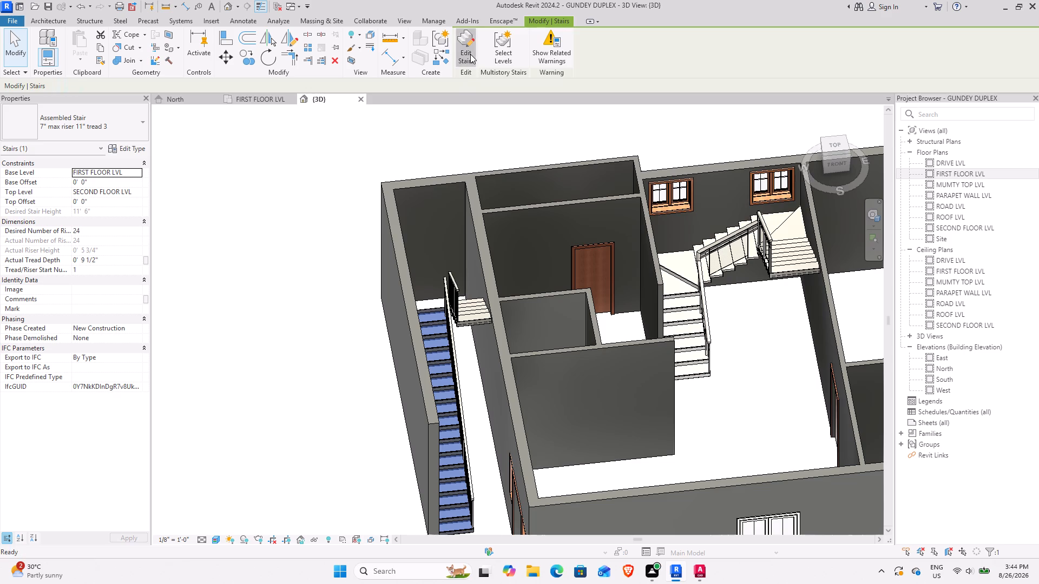
middle_click_drag(492, 203, 462, 230, "shift")
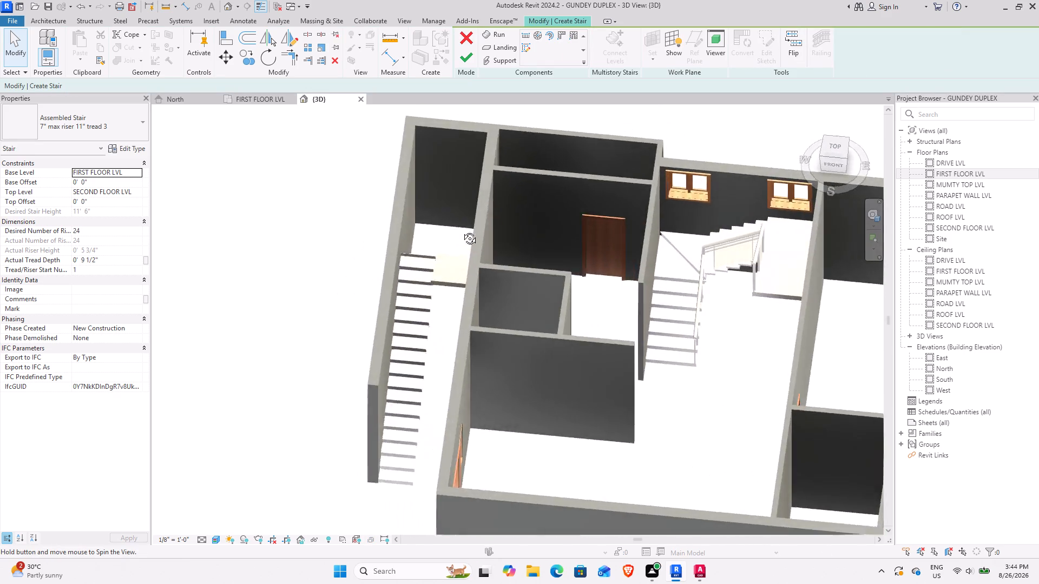
middle_click_drag(462, 230, 476, 237, "shift")
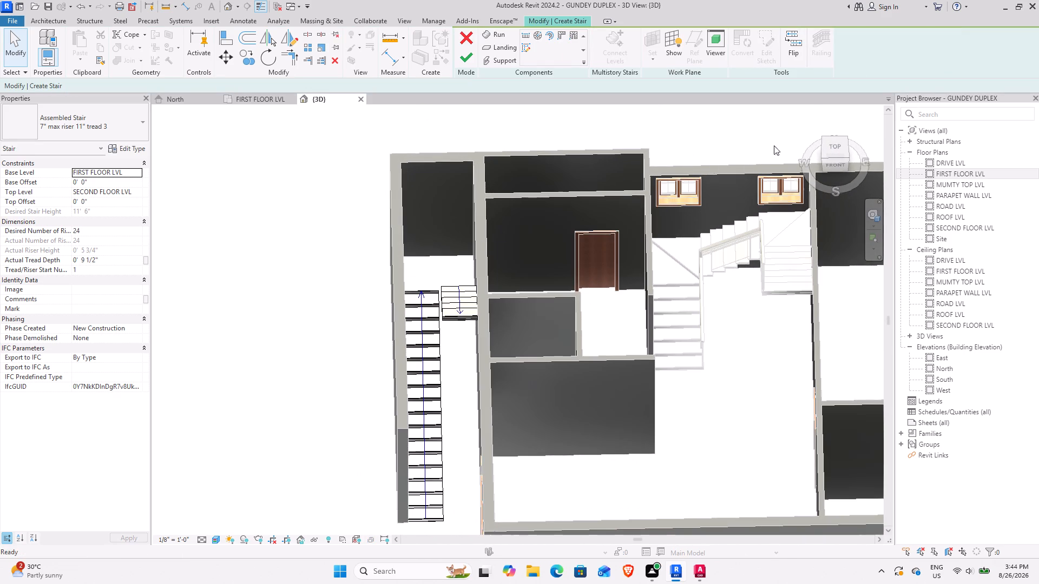
left_click(259, 94)
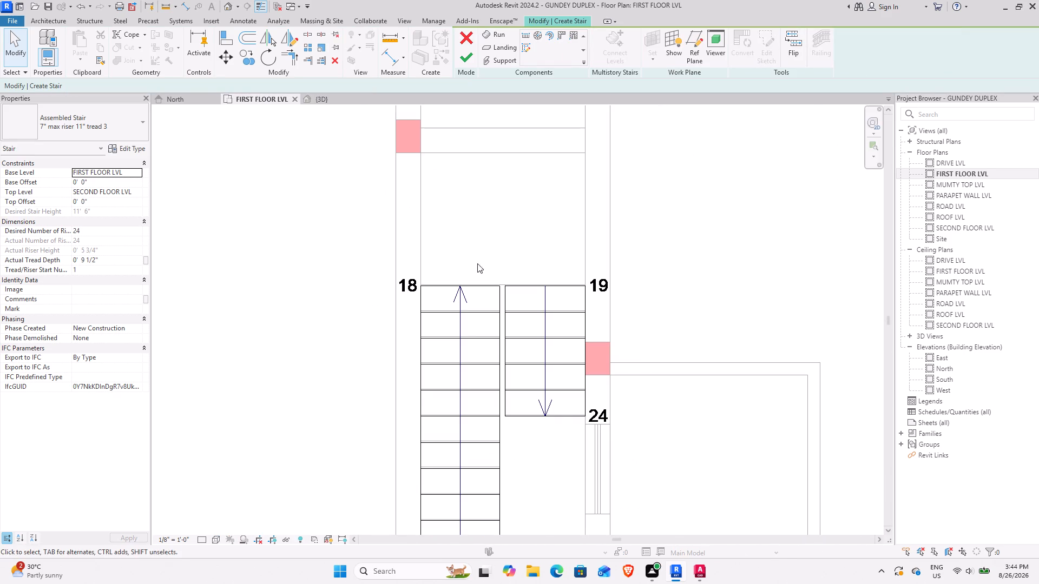
middle_click_drag(496, 261, 419, 340)
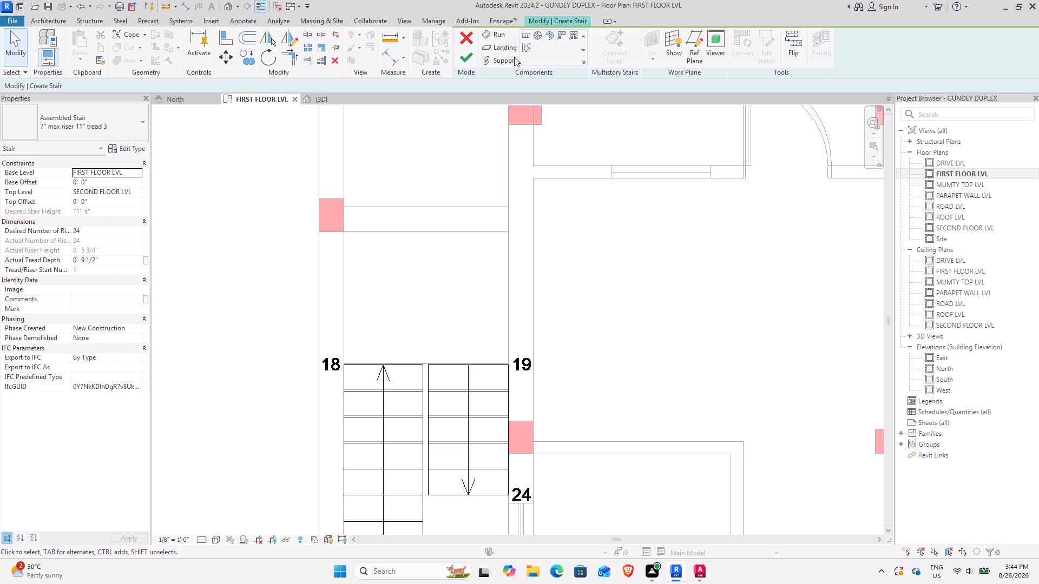
left_click(508, 49)
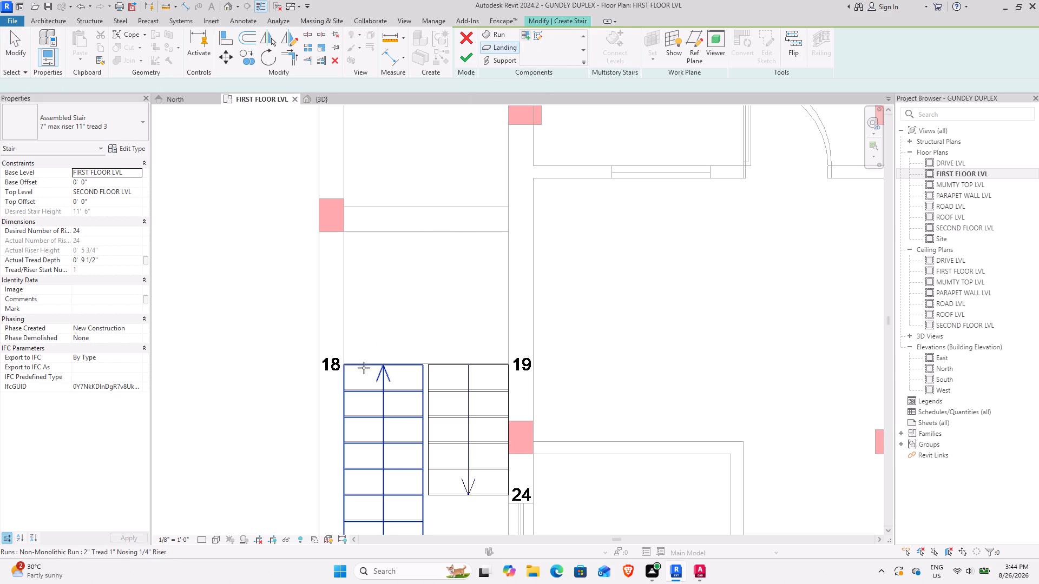
scroll(359, 352, "up", 3)
left_click(489, 47)
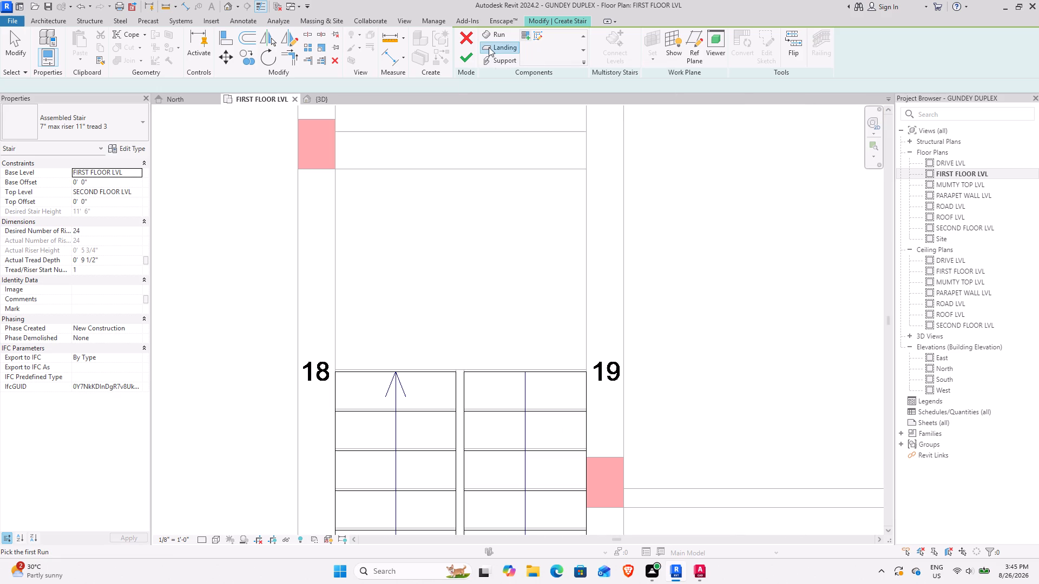
left_click(407, 375)
left_click(499, 374)
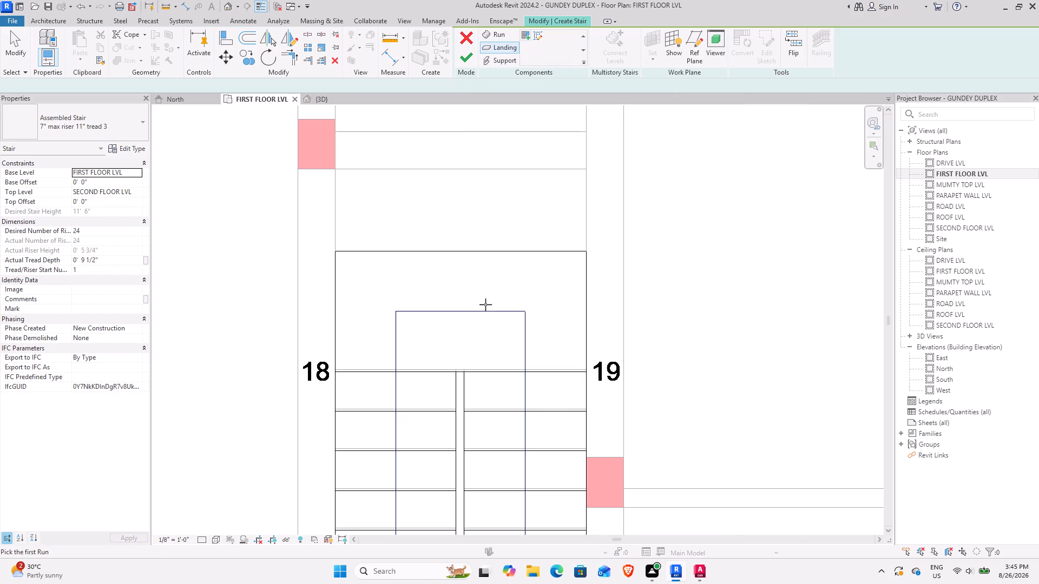
scroll(453, 271, "down", 5)
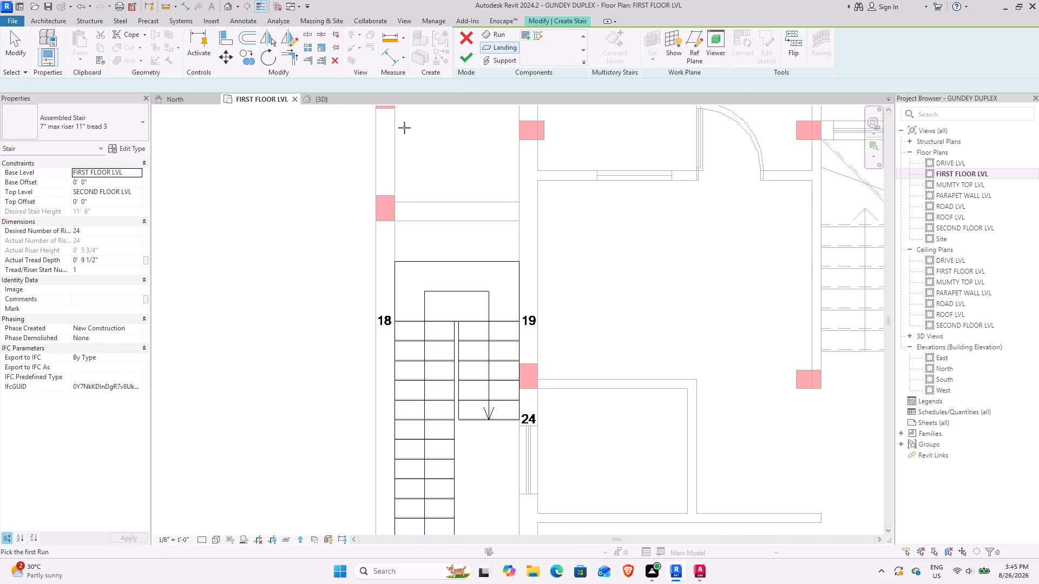
left_click(470, 61)
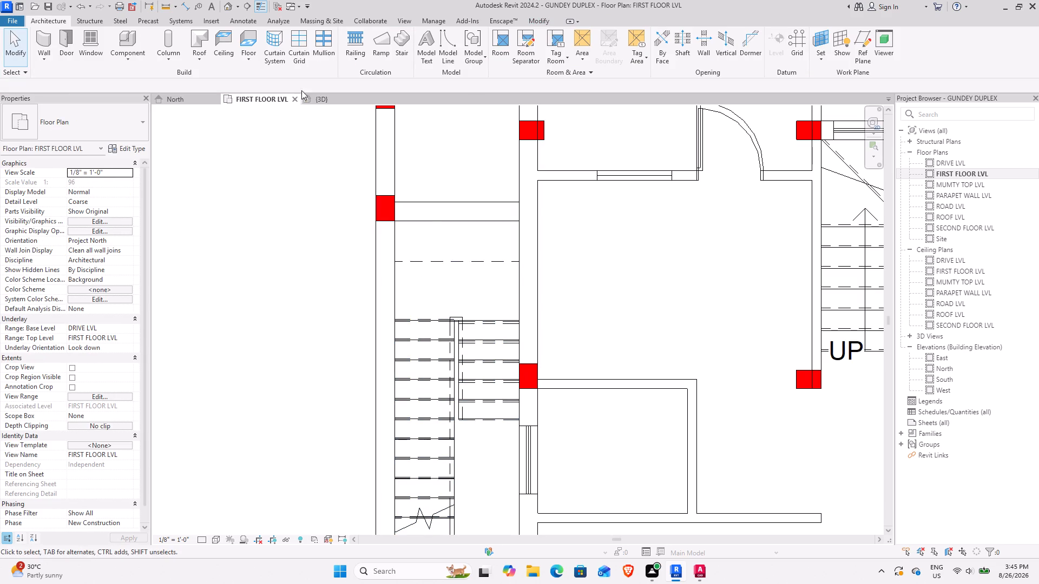
Edit the narrow stair again, extend its landing in plan to the wall line, about 4' 0 1/2" deep, and finish.
left_click(327, 96)
middle_click_drag(423, 344, 451, 335, "shift")
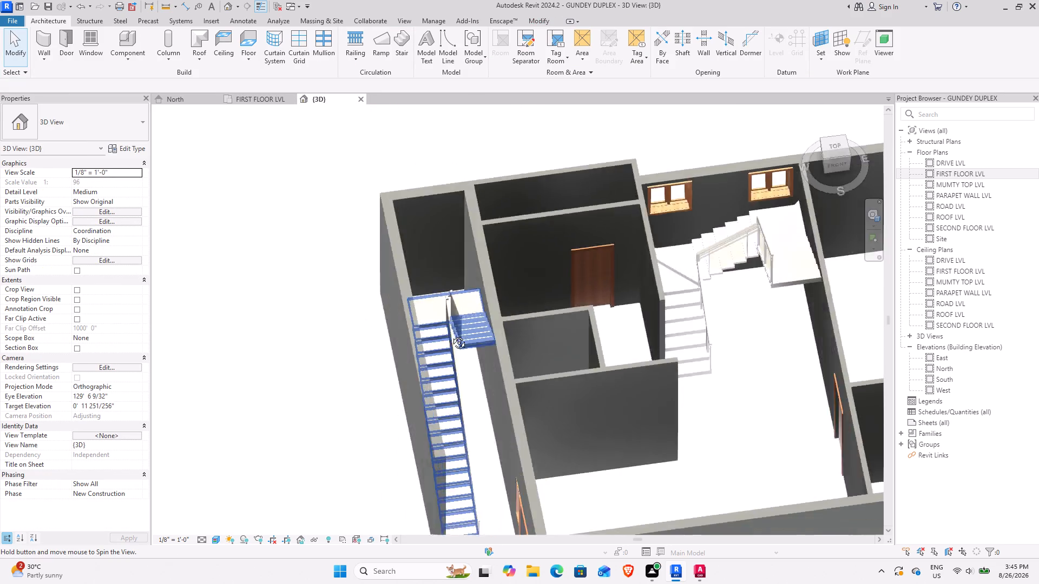
middle_click_drag(451, 335, 434, 339, "shift")
scroll(446, 262, "up", 6)
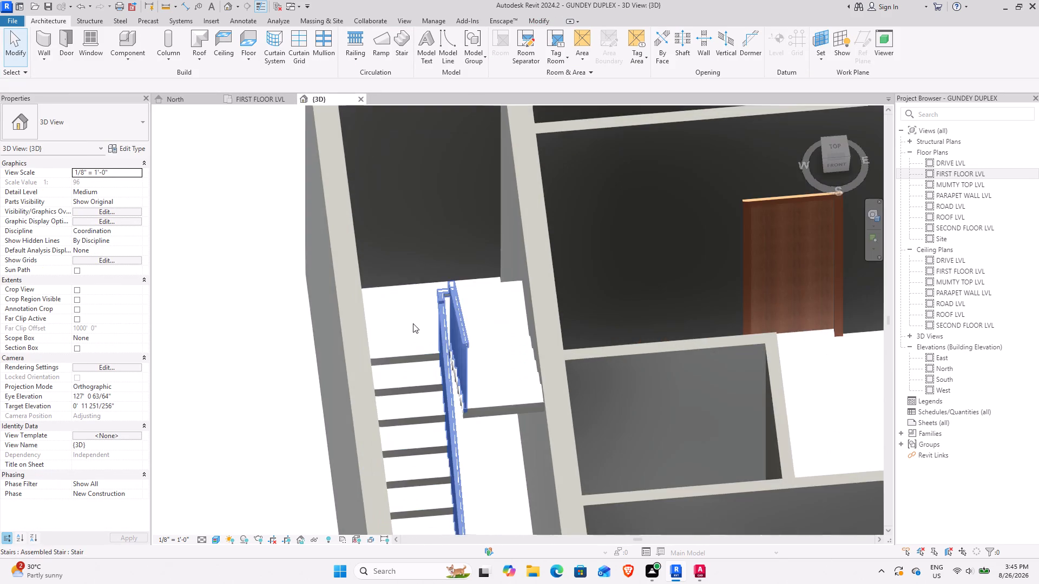
middle_click_drag(413, 322, 400, 327, "shift")
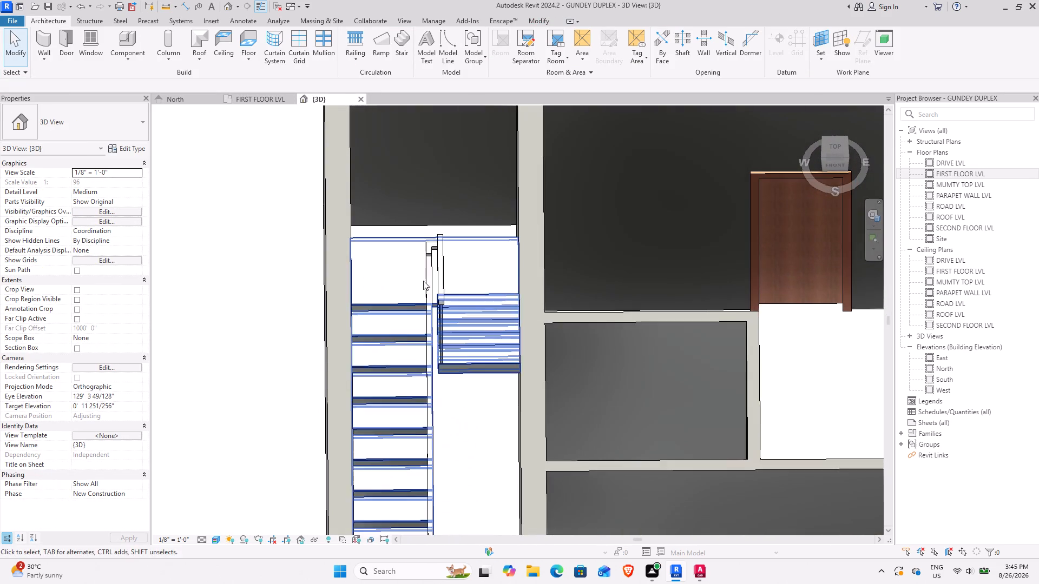
middle_click_drag(424, 285, 431, 335)
left_click(414, 280)
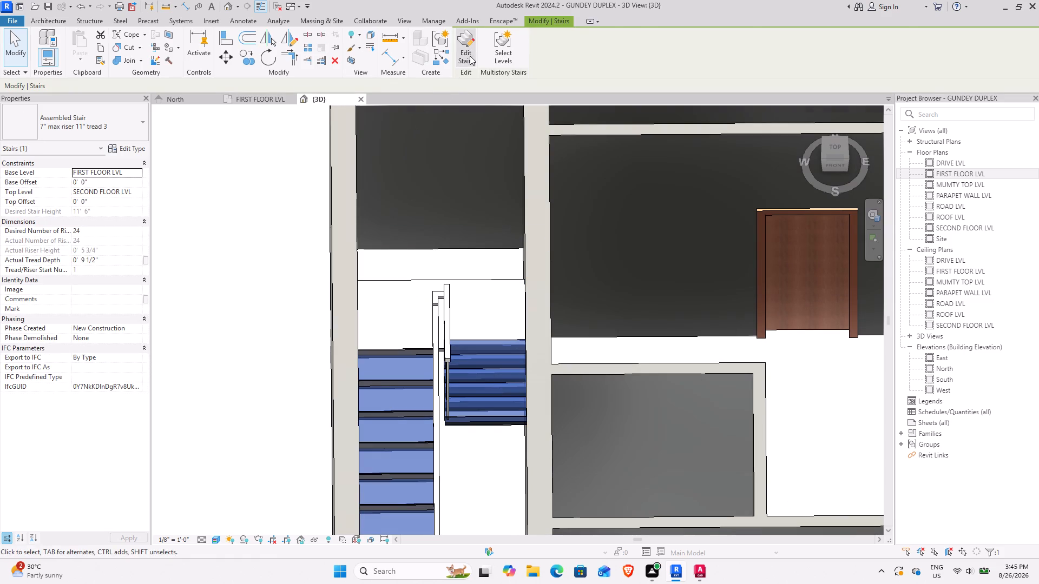
left_click(470, 56)
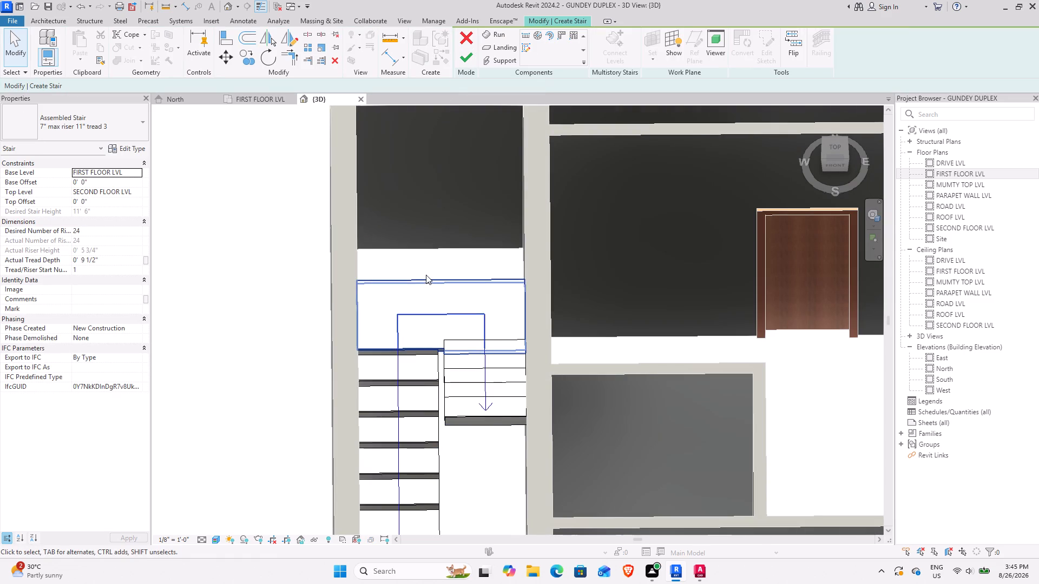
left_click(426, 275)
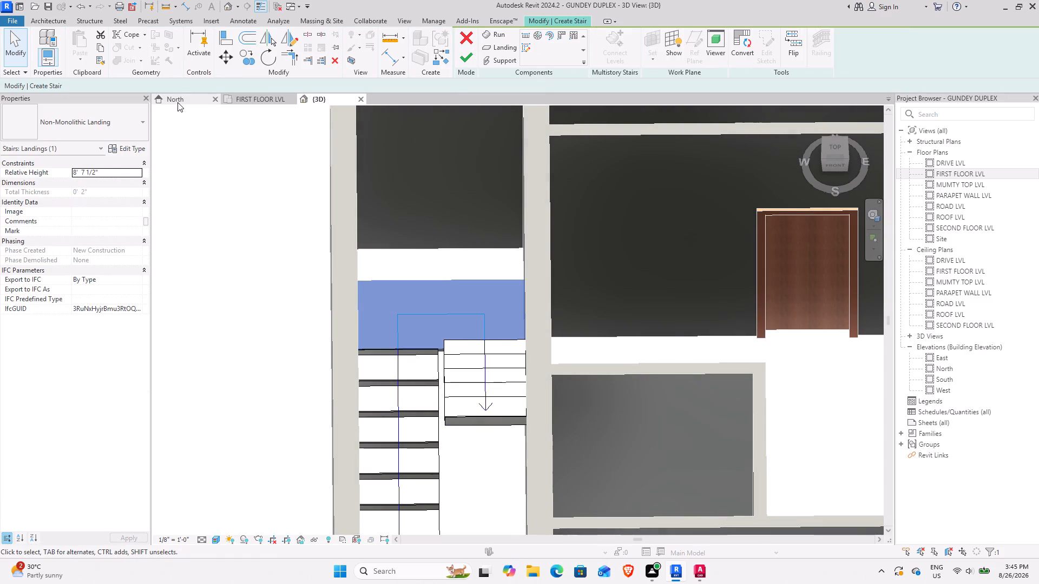
left_click(253, 94)
left_click_drag(456, 257, 456, 255)
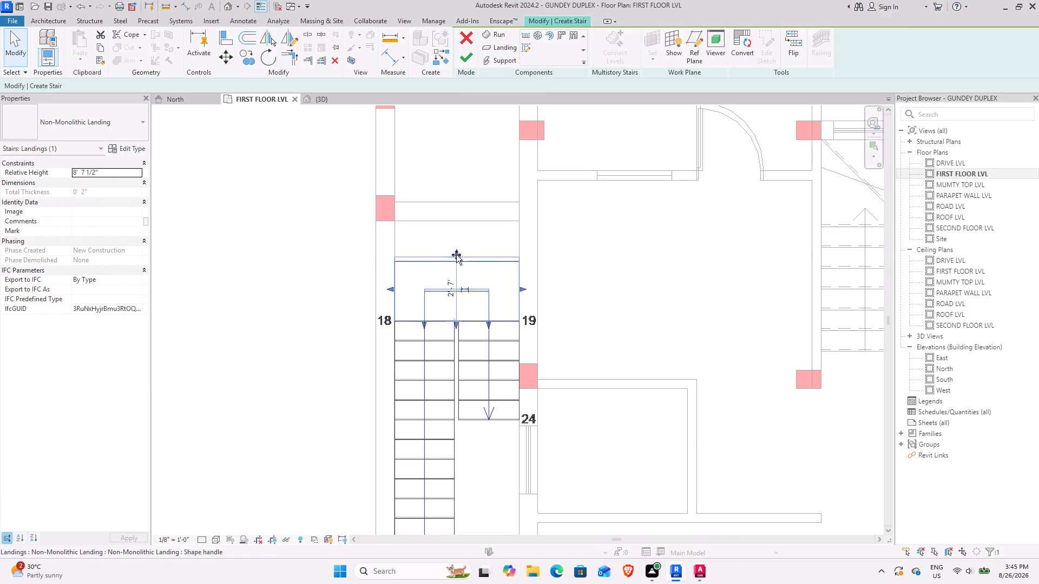
left_click_drag(456, 255, 456, 223)
left_click(463, 59)
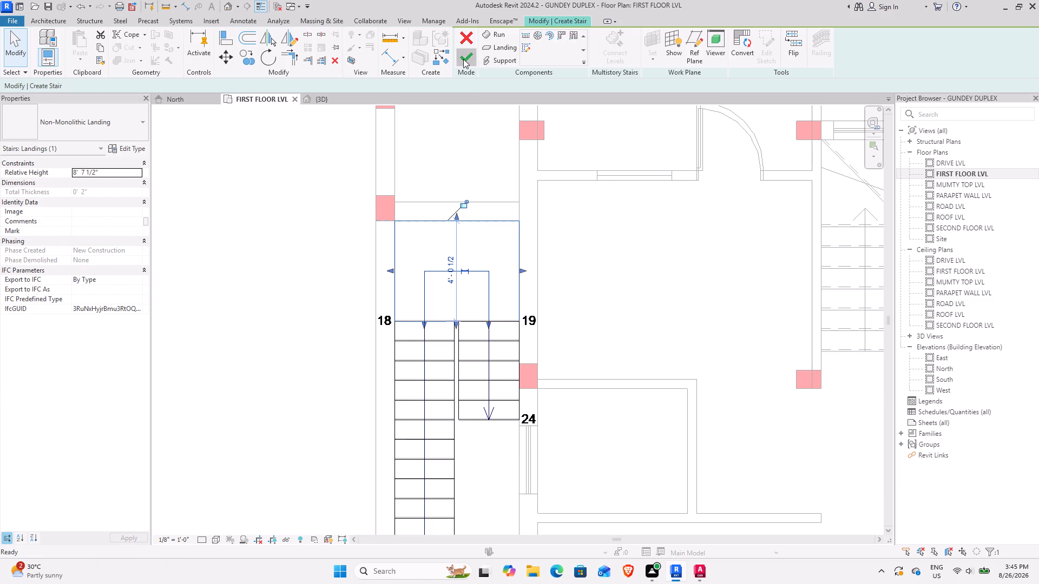
Examine the narrow stair's landing and the whole floor in 3D from several angles.
left_click(333, 101)
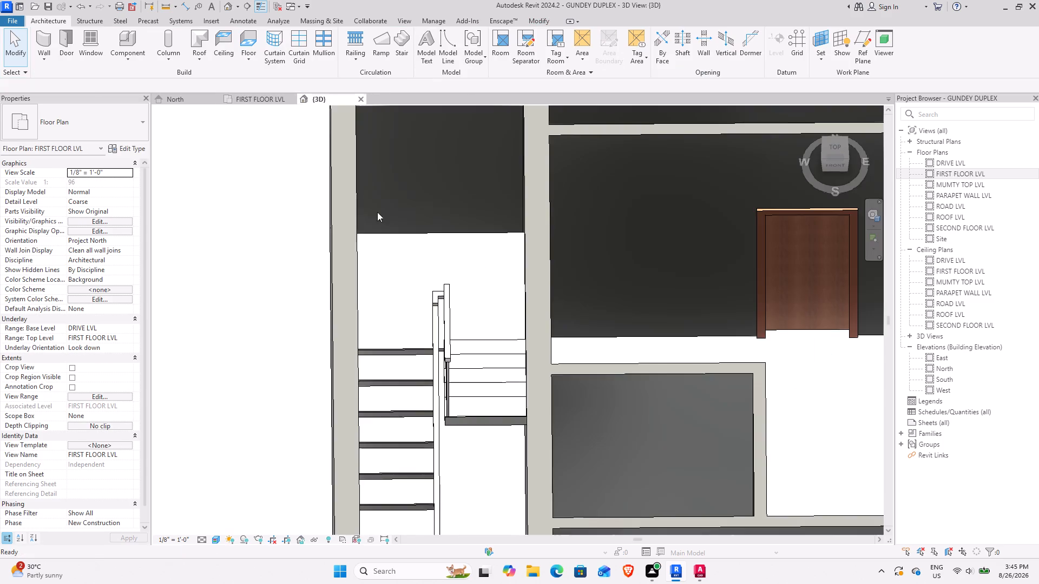
middle_click_drag(408, 344, 514, 314, "shift")
scroll(560, 368, "down", 11)
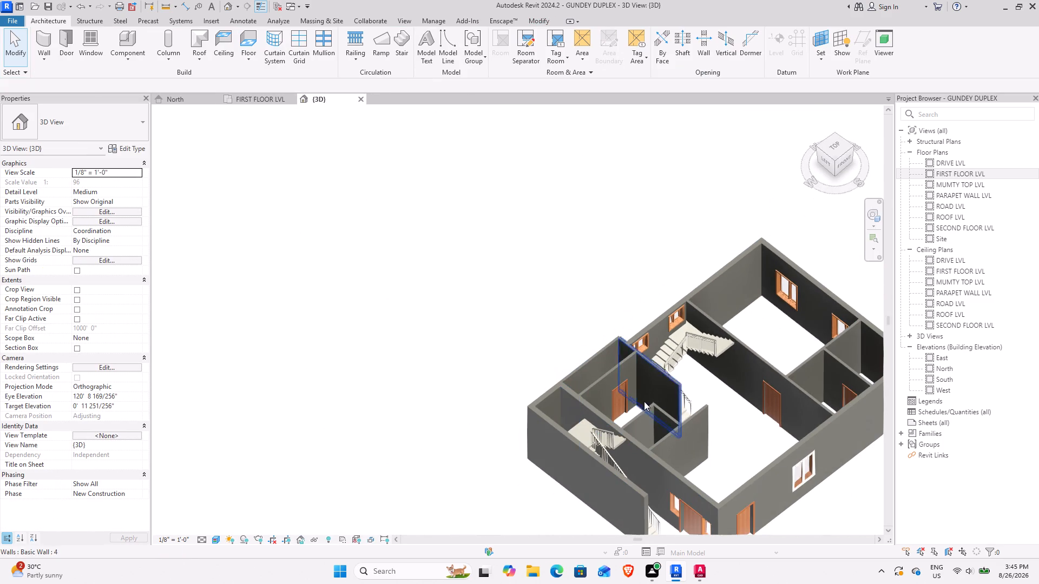
middle_click_drag(515, 282, 478, 252)
scroll(457, 243, "up", 1)
middle_click_drag(613, 439, 398, 308)
middle_click_drag(385, 399, 489, 310, "shift")
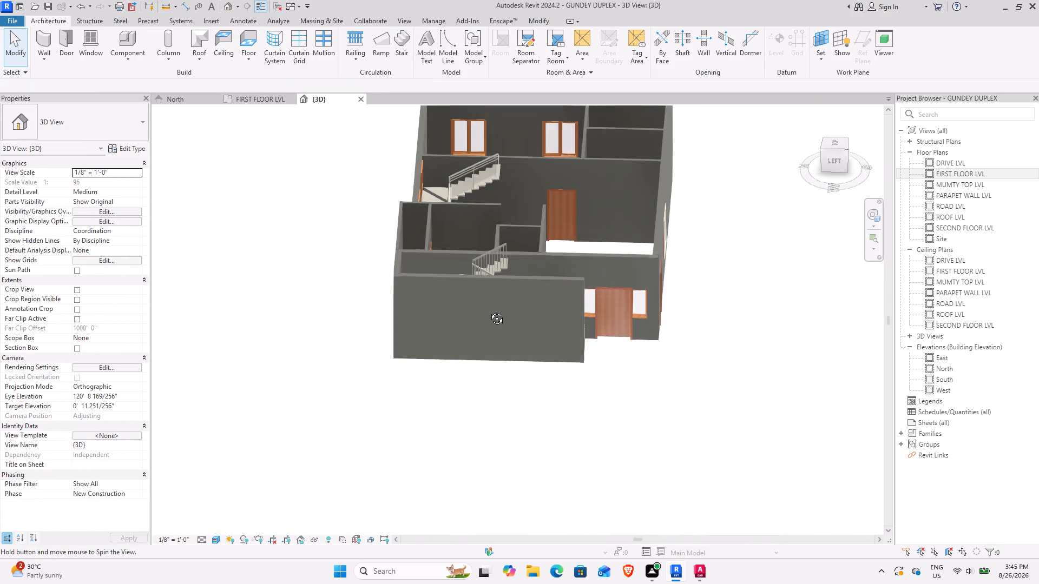
middle_click_drag(489, 310, 272, 384, "shift")
middle_click_drag(271, 384, 364, 317)
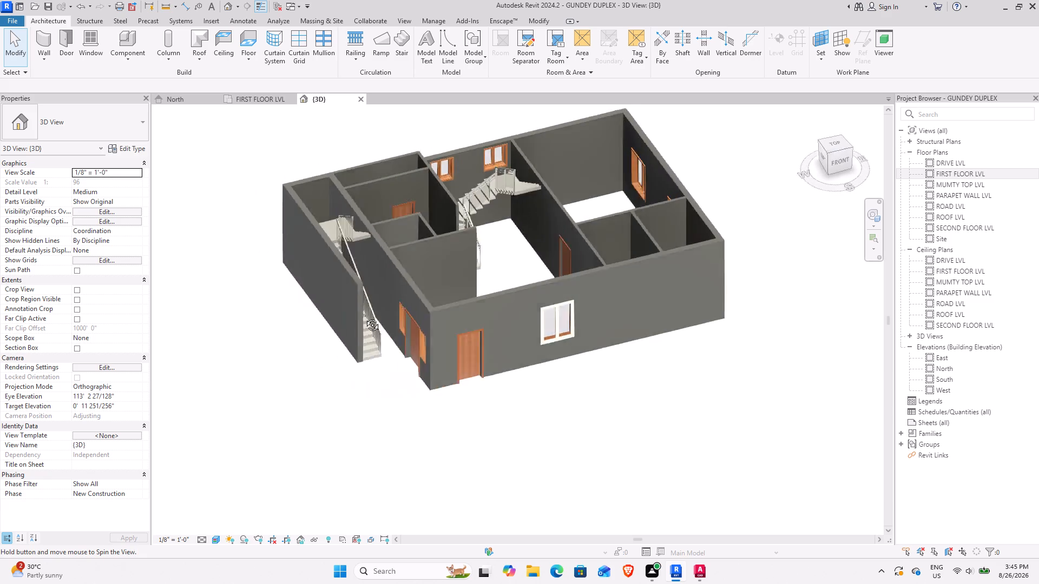
Examine both staircases and their railings in the 3D view, from the sides, the front and up close.
middle_click_drag(364, 317, 517, 227)
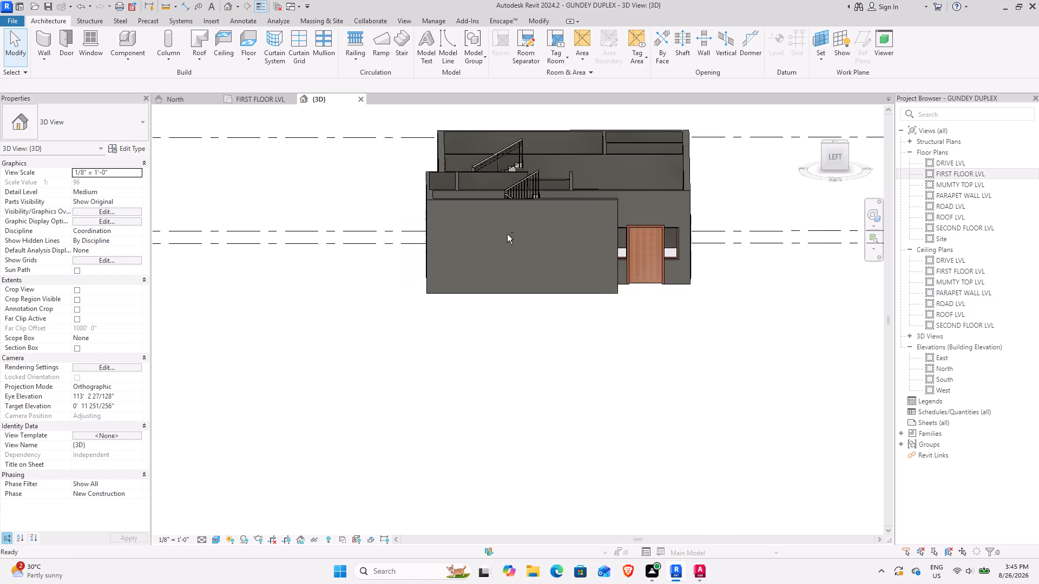
middle_click_drag(475, 260, 426, 301, "shift")
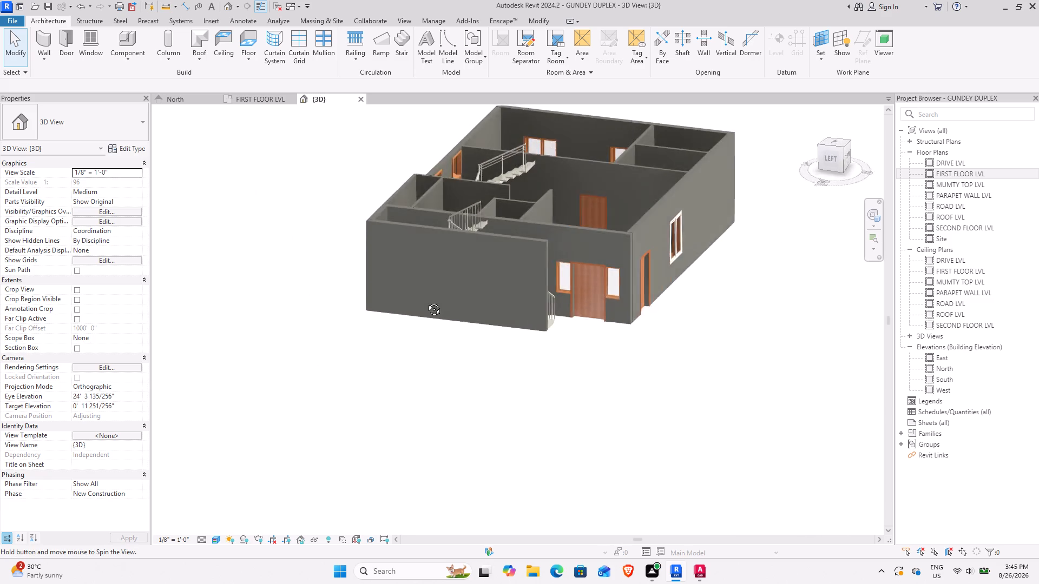
middle_click_drag(426, 301, 407, 328, "shift")
middle_click_drag(415, 338, 345, 511)
scroll(468, 340, "up", 8)
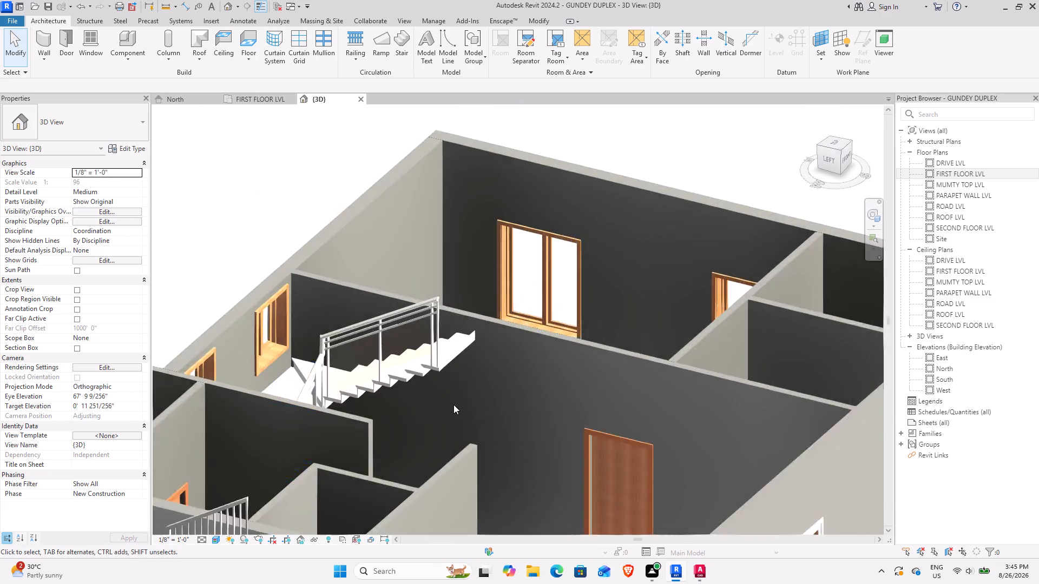
scroll(453, 404, "up", 2)
middle_click_drag(443, 420, 262, 383, "shift")
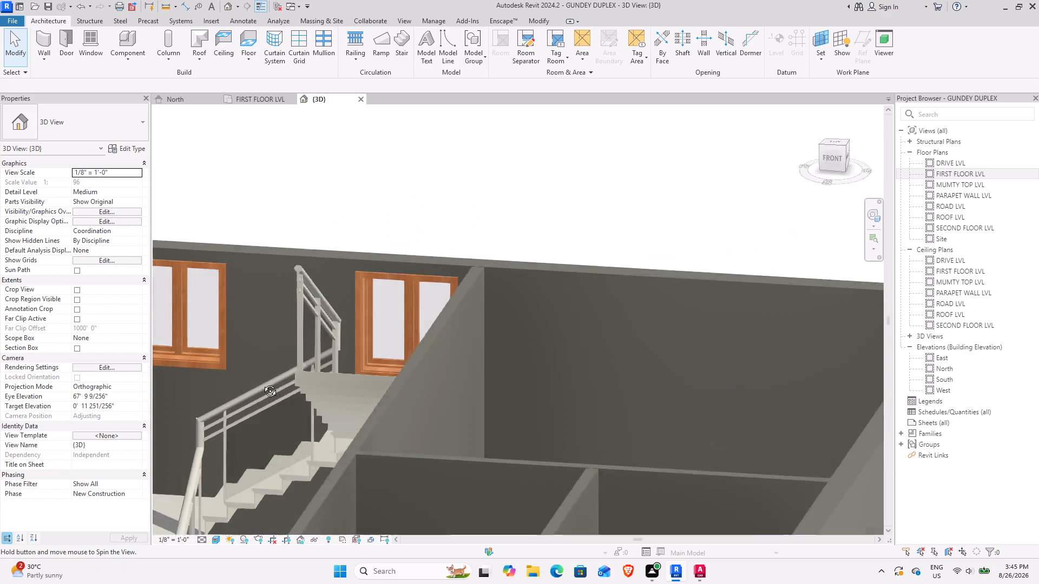
middle_click_drag(262, 383, 239, 447, "shift")
middle_click_drag(245, 447, 561, 300)
scroll(482, 422, "down", 4)
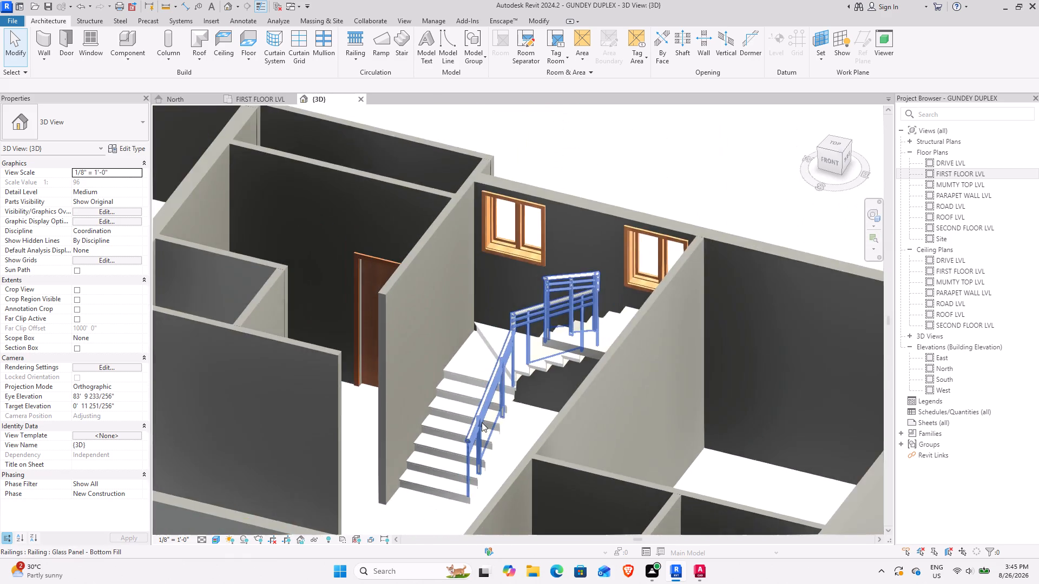
scroll(482, 422, "down", 5)
middle_click_drag(412, 444, 465, 410, "shift")
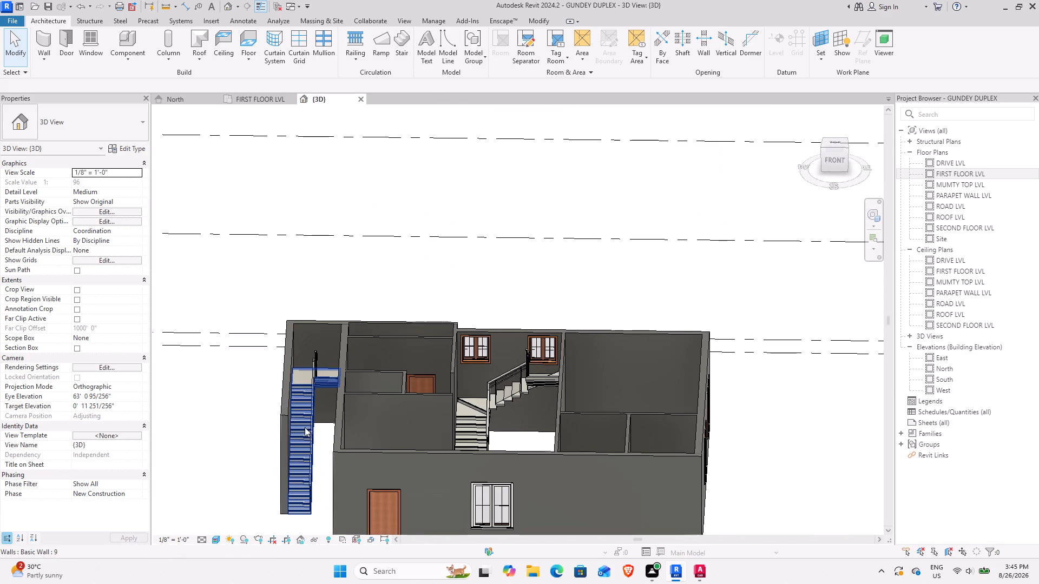
Inspect the properties of the narrow stair and of the wide winder stair, including the wide stair's type properties, without changing them.
left_click(298, 427)
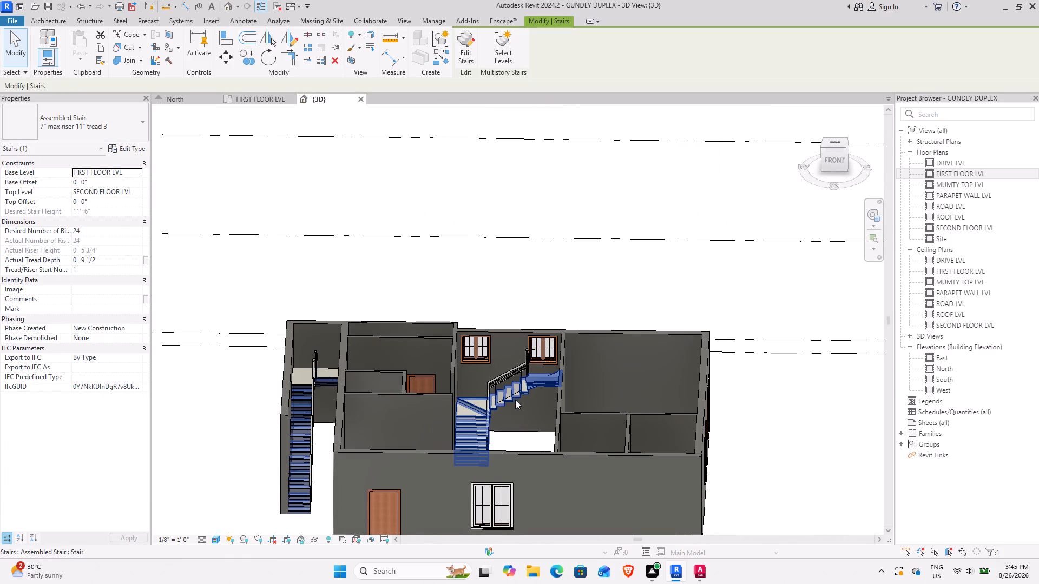
left_click(518, 401)
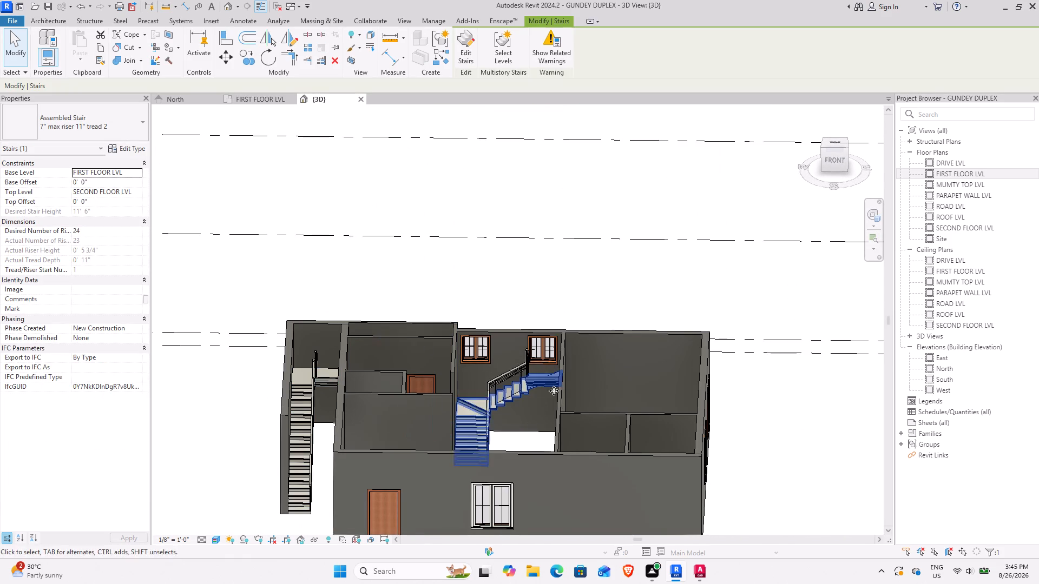
left_click(136, 147)
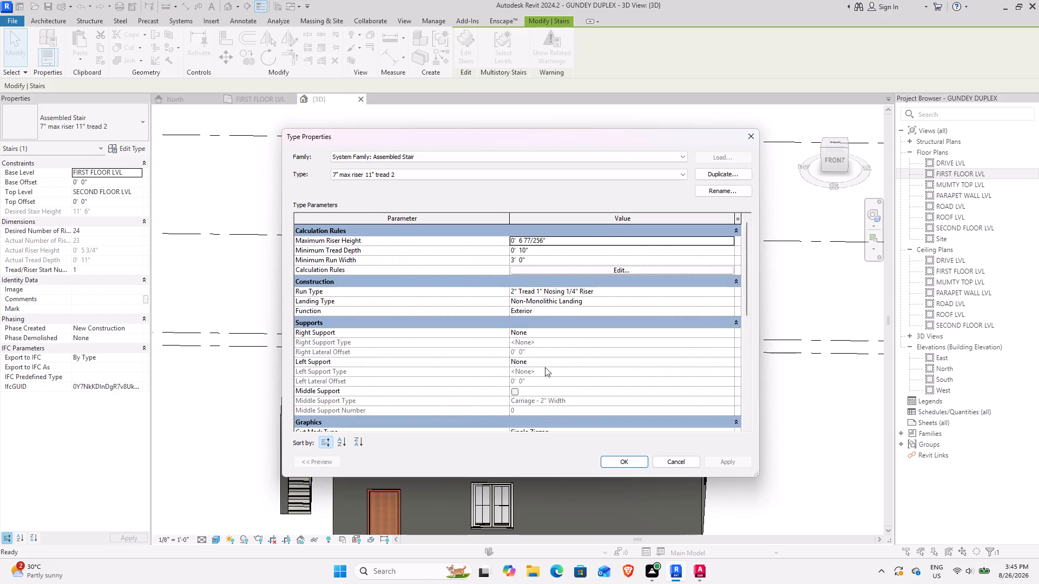
left_click(685, 461)
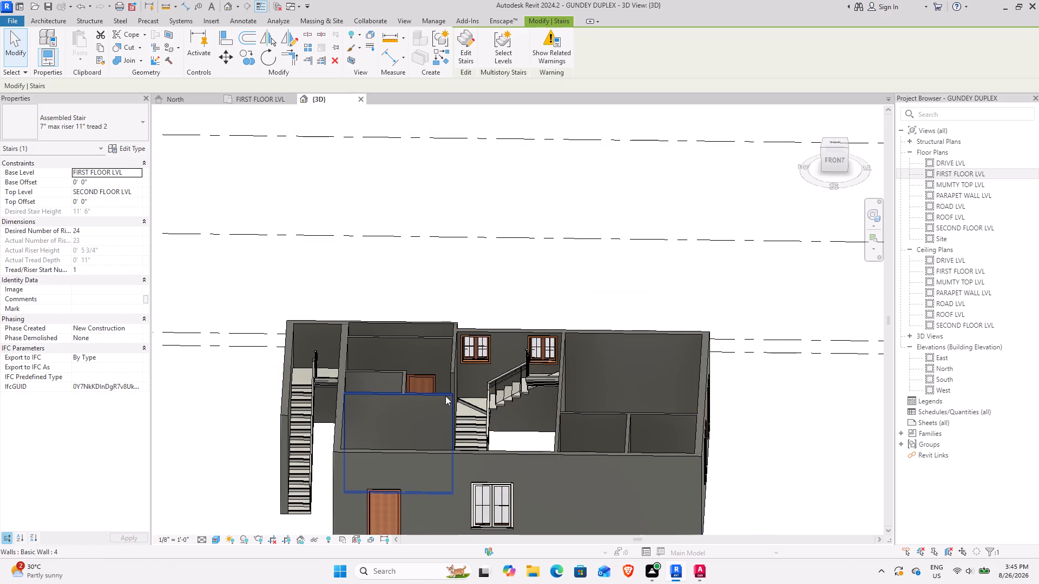
Examine the wide stair and the whole floor layout in 3D, from close up, the front, the top and an oblique angle.
scroll(434, 395, "up", 3)
middle_click_drag(410, 429, 459, 407, "shift")
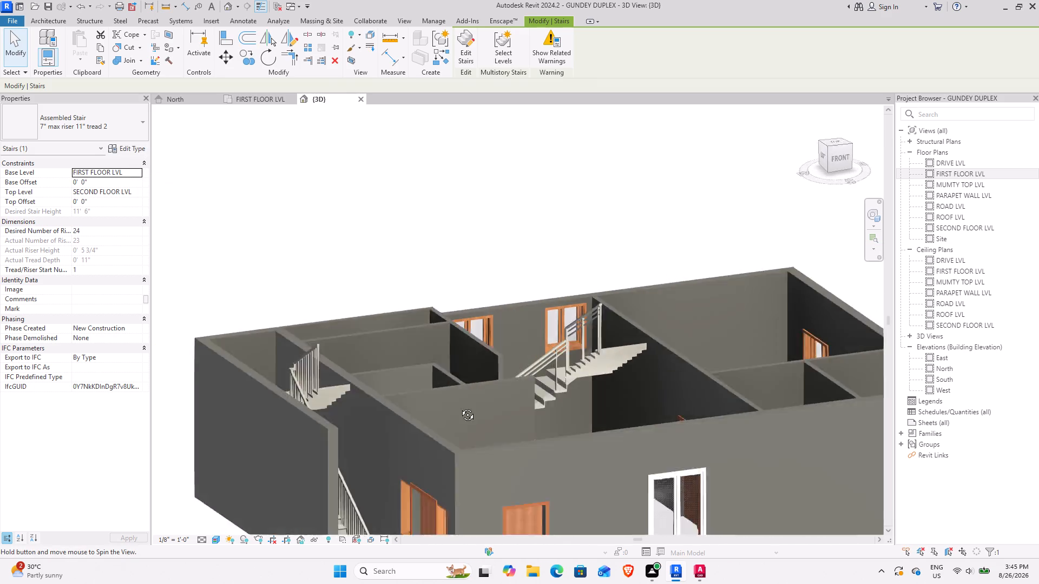
middle_click_drag(459, 407, 436, 432, "shift")
scroll(498, 452, "up", 6)
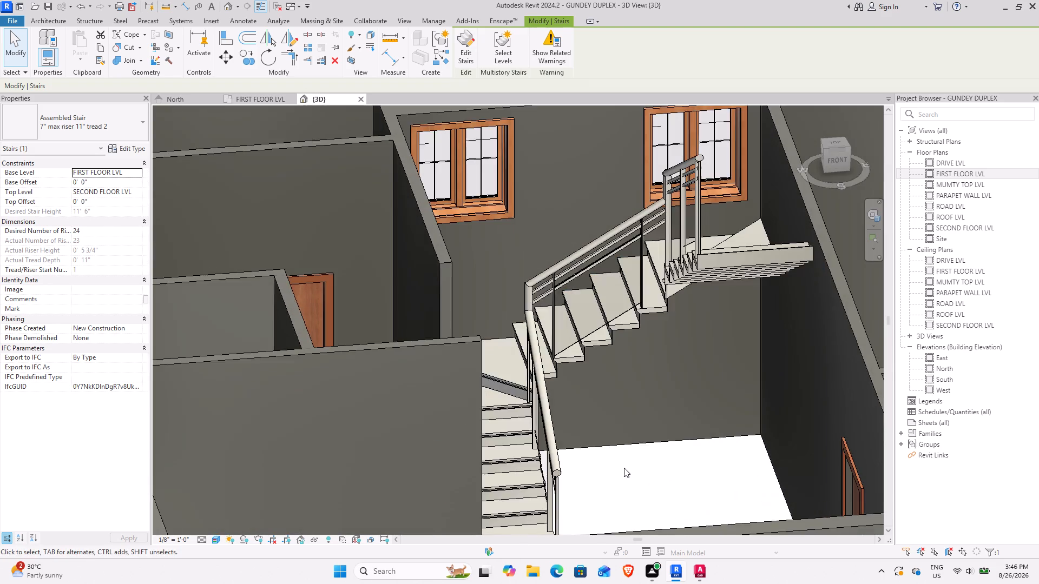
middle_click_drag(616, 466, 538, 485, "shift")
middle_click_drag(538, 485, 600, 468, "shift")
scroll(613, 462, "down", 3)
middle_click_drag(655, 511, 666, 471)
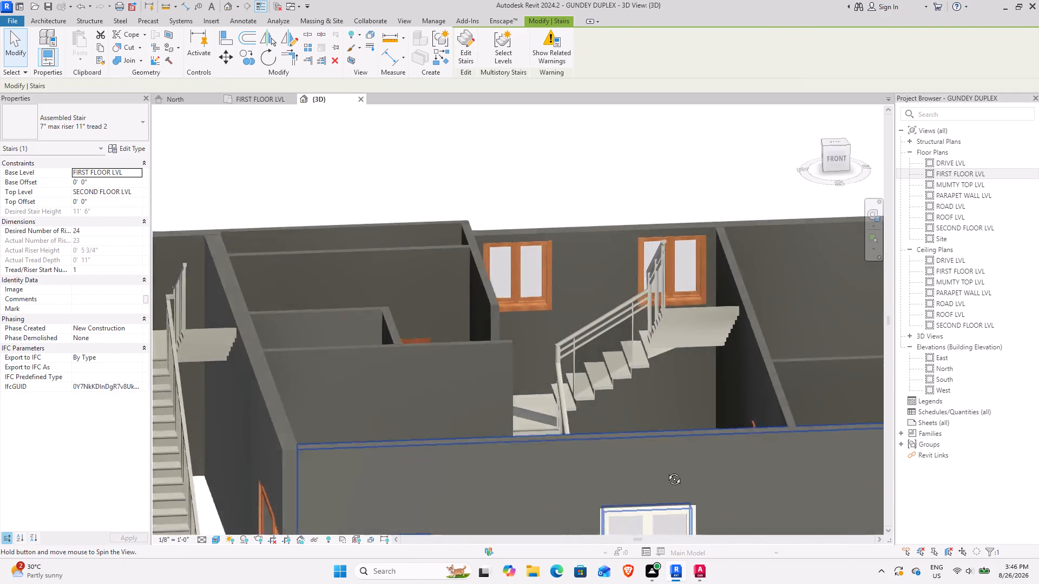
middle_click_drag(666, 471, 686, 510)
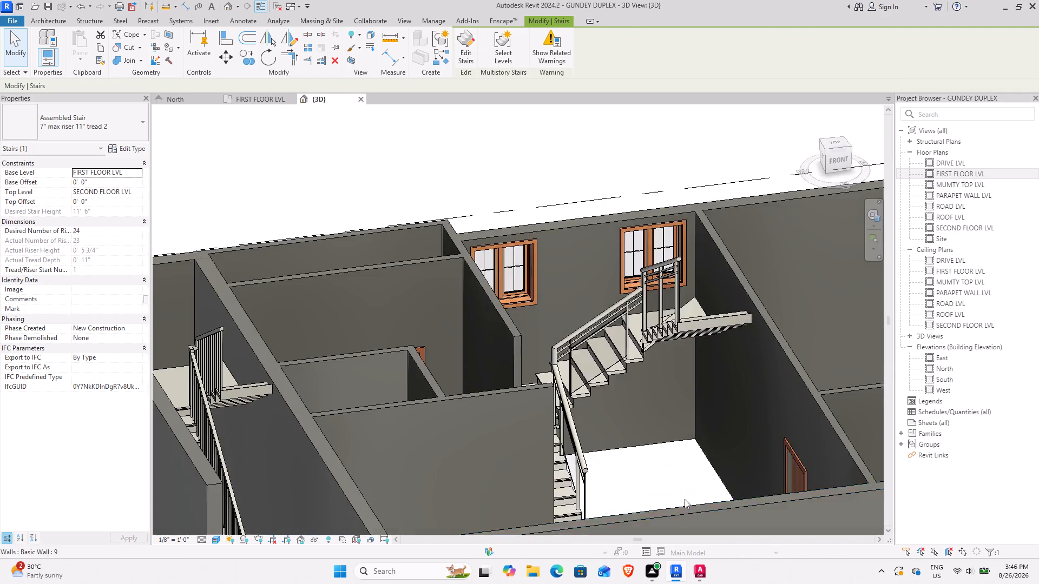
scroll(685, 499, "down", 7)
left_click(545, 273)
scroll(472, 400, "down", 3)
middle_click_drag(472, 400, 483, 393)
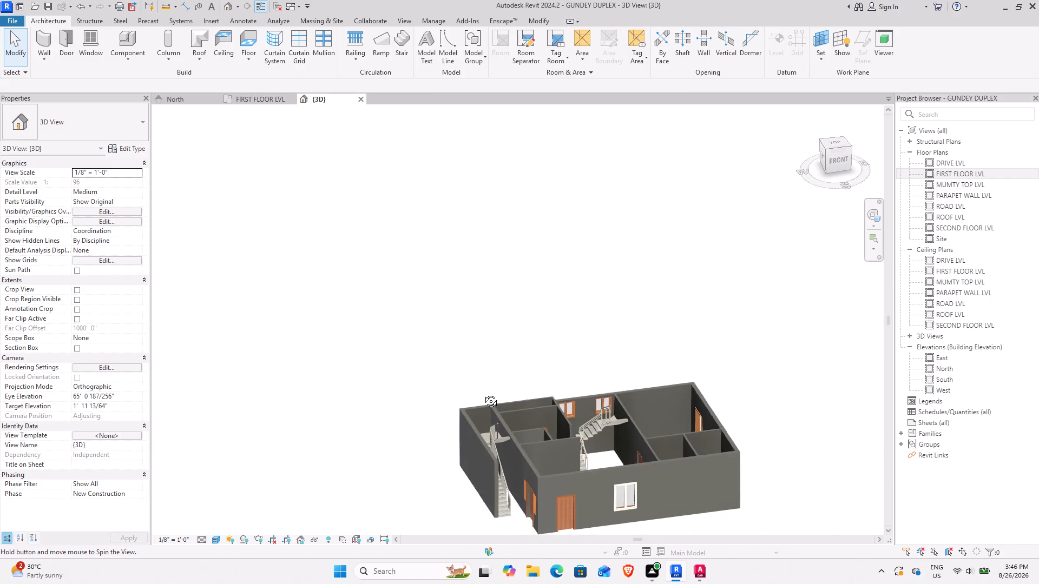
middle_click_drag(483, 393, 436, 467)
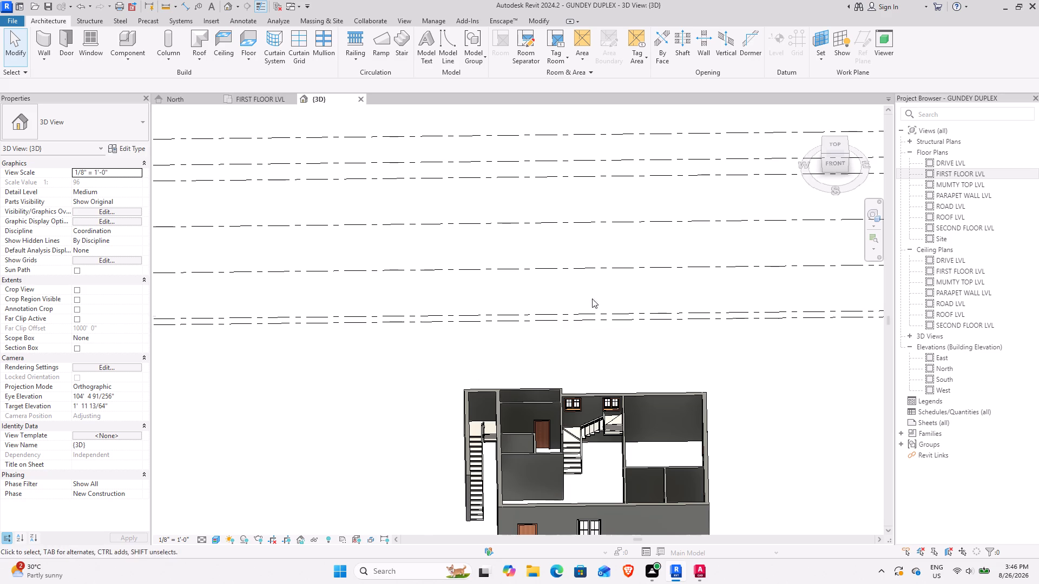
middle_click_drag(535, 429, 517, 309)
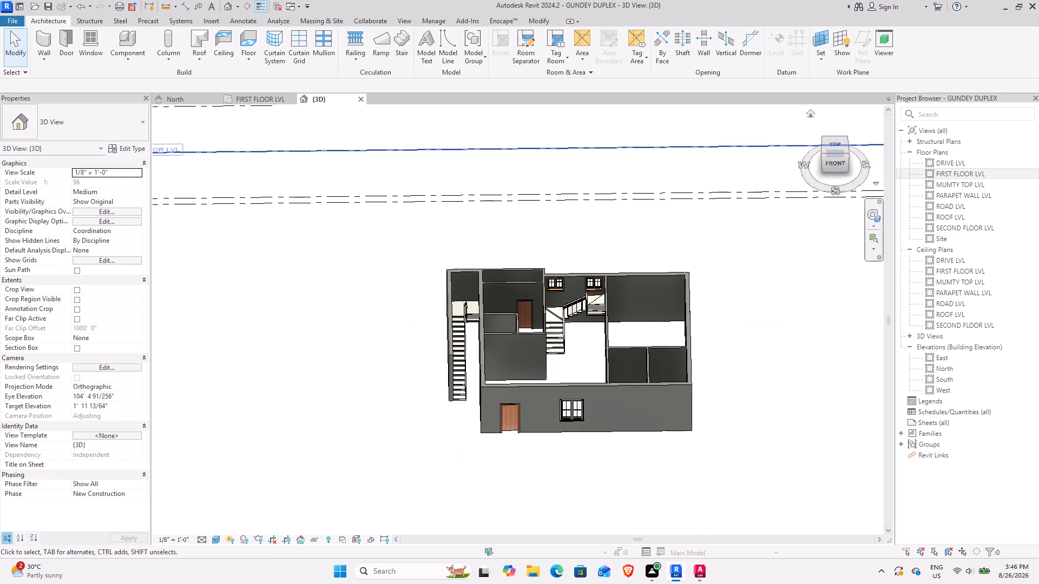
left_click(837, 145)
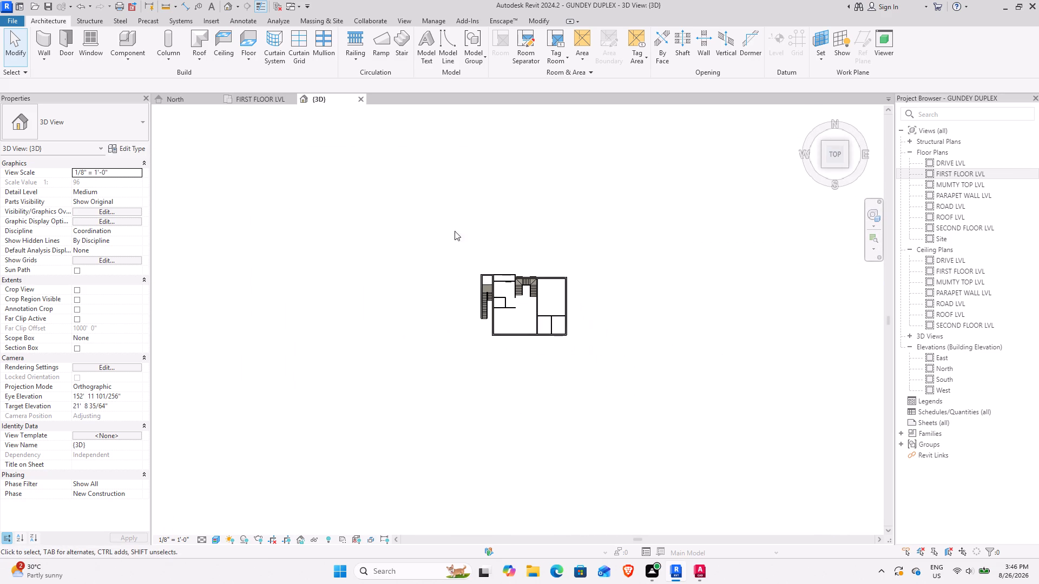
left_click_drag(838, 166, 873, 524)
scroll(488, 317, "up", 11)
middle_click_drag(588, 315, 570, 369)
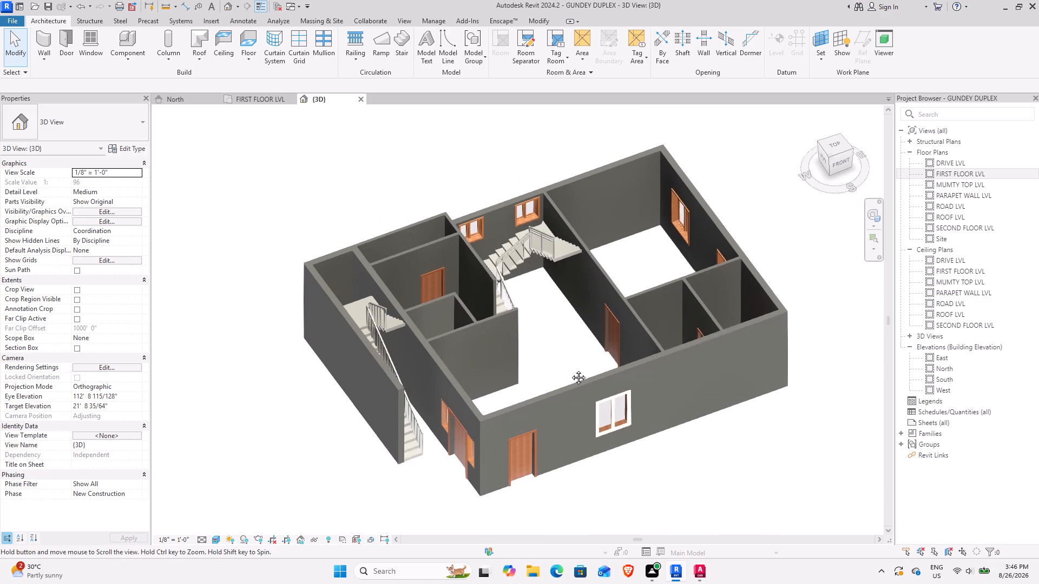
middle_click_drag(570, 369, 569, 370)
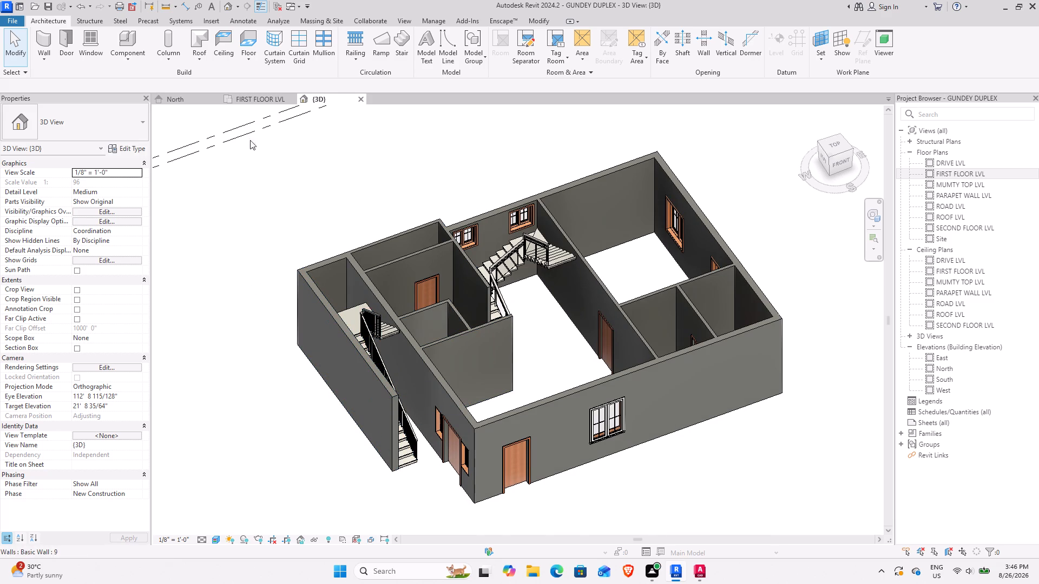
Start a new wall in the FIRST FLOOR LVL plan, at the corner area beyond the narrow stair's landing.
left_click(247, 99)
scroll(437, 211, "down", 3)
middle_click_drag(448, 203, 375, 297)
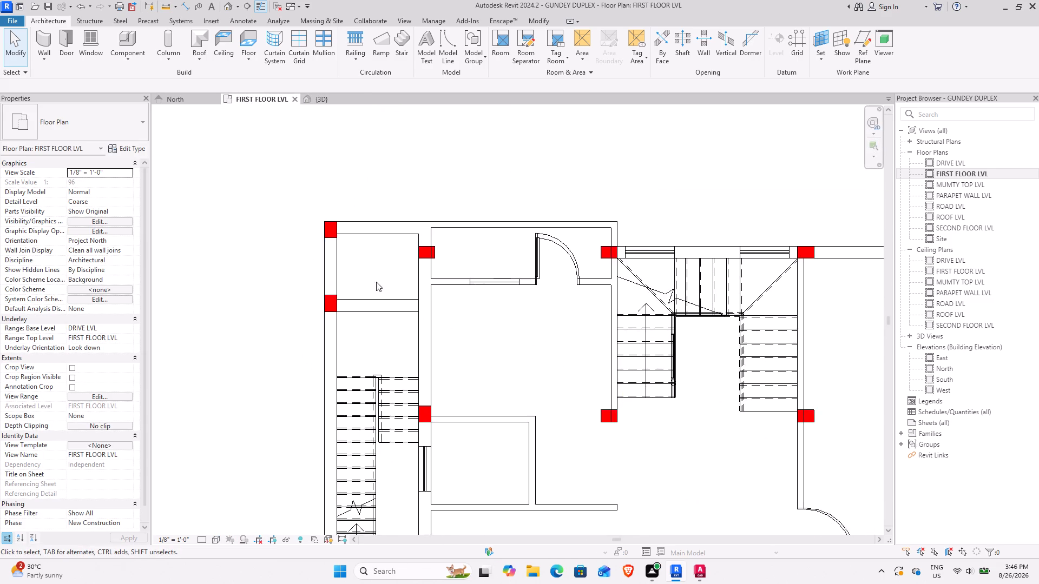
scroll(373, 271, "up", 4)
middle_click_drag(377, 250, 349, 297)
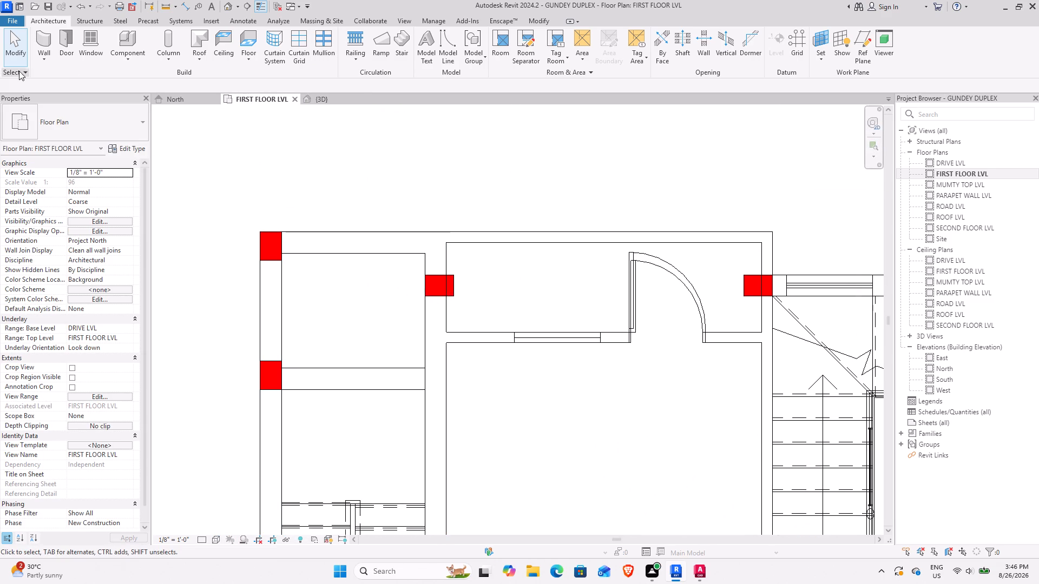
left_click(47, 39)
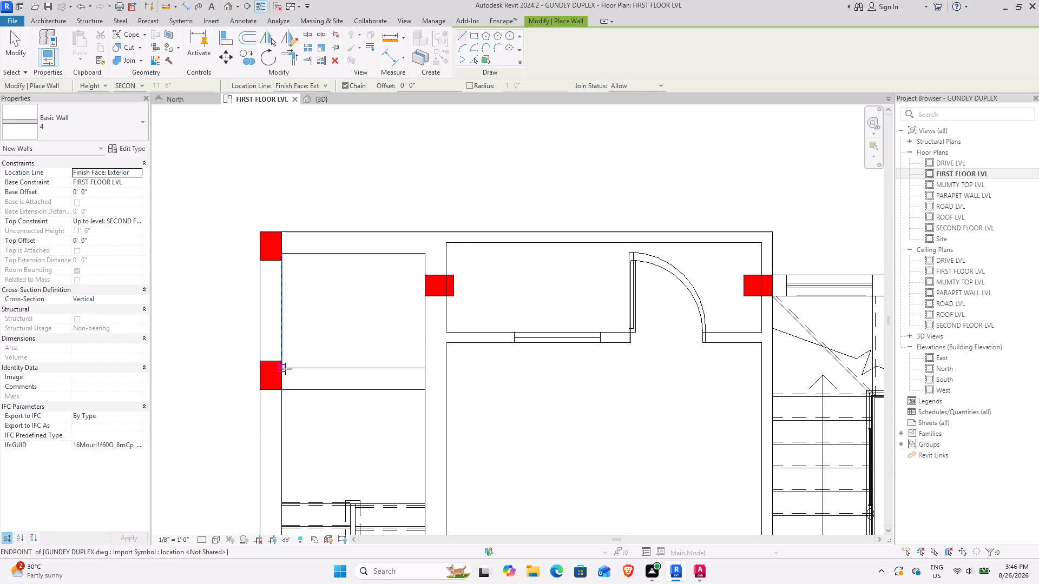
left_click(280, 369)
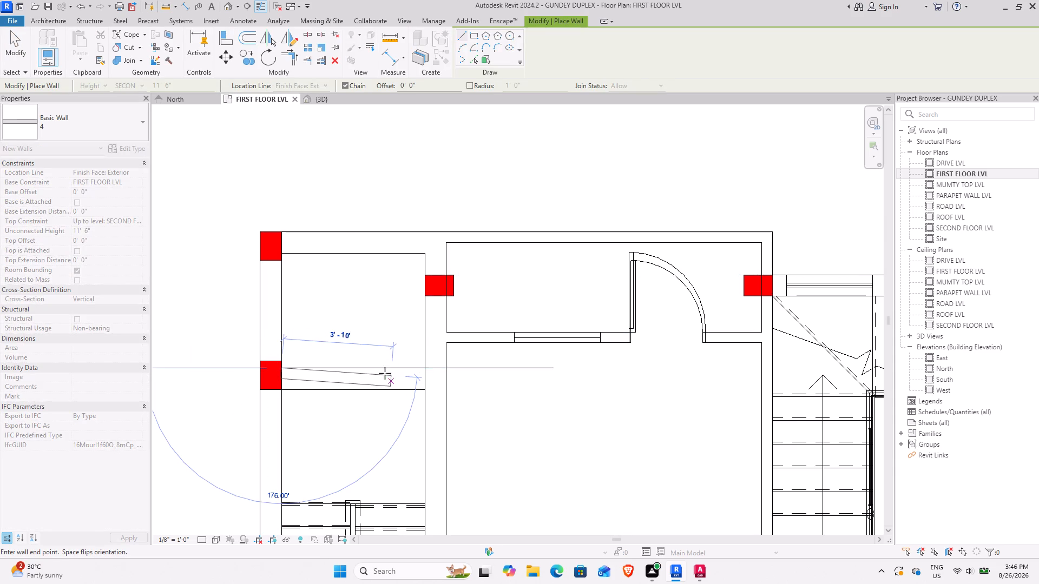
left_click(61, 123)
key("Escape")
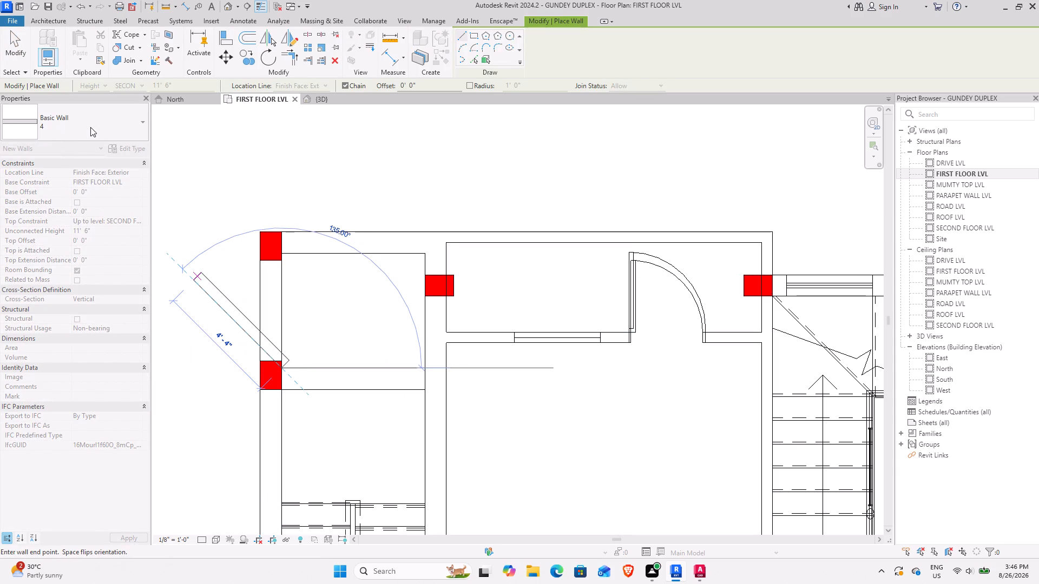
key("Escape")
Draw a straight Basic Wall of type 9 from the column beyond the narrow stair's landing across to the opposite wall face.
left_click(110, 139)
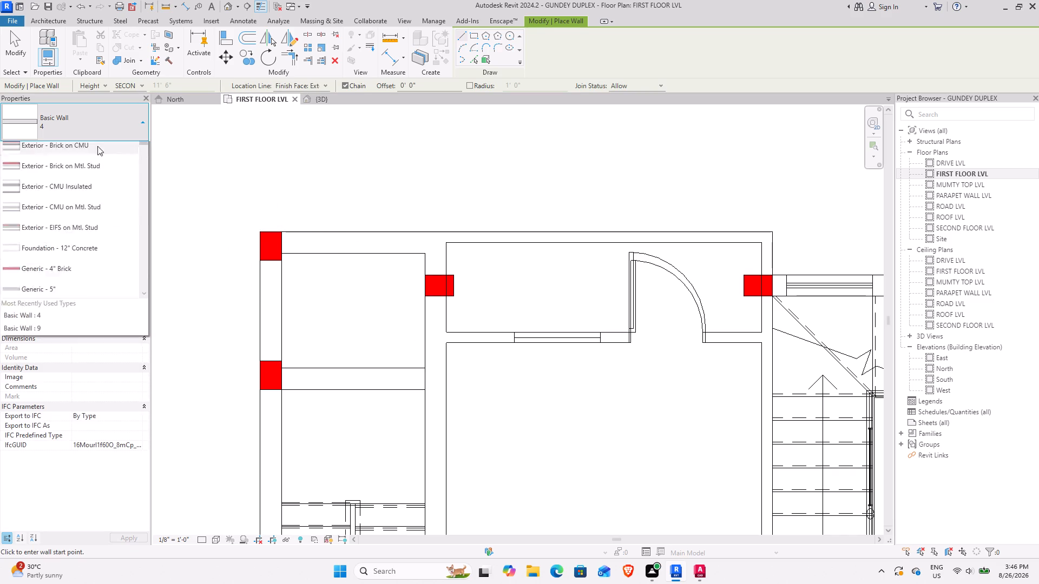
left_click(40, 203)
left_click(280, 371)
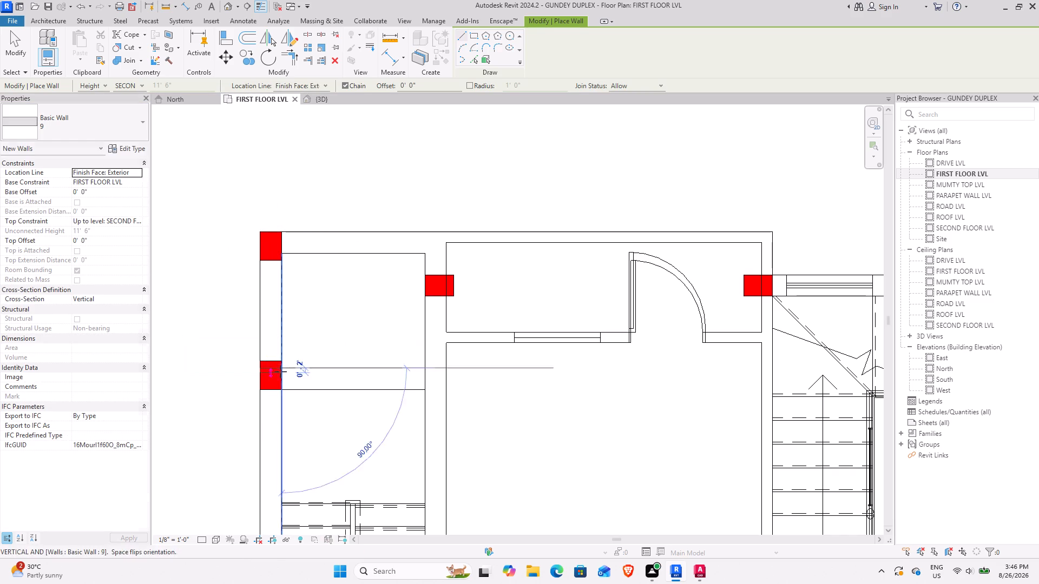
left_click(424, 370)
key("Escape")
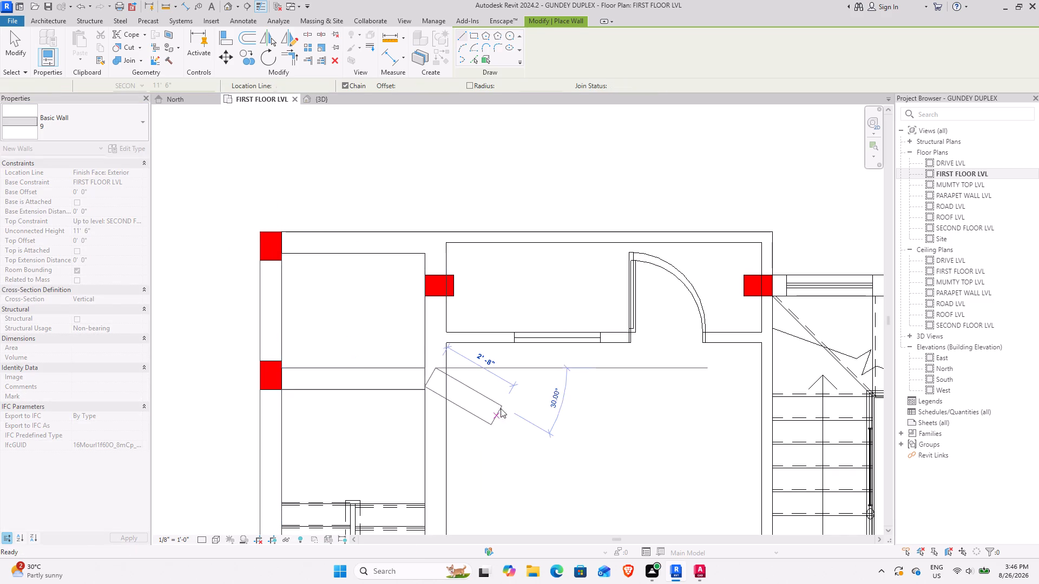
middle_click_drag(456, 363, 457, 311)
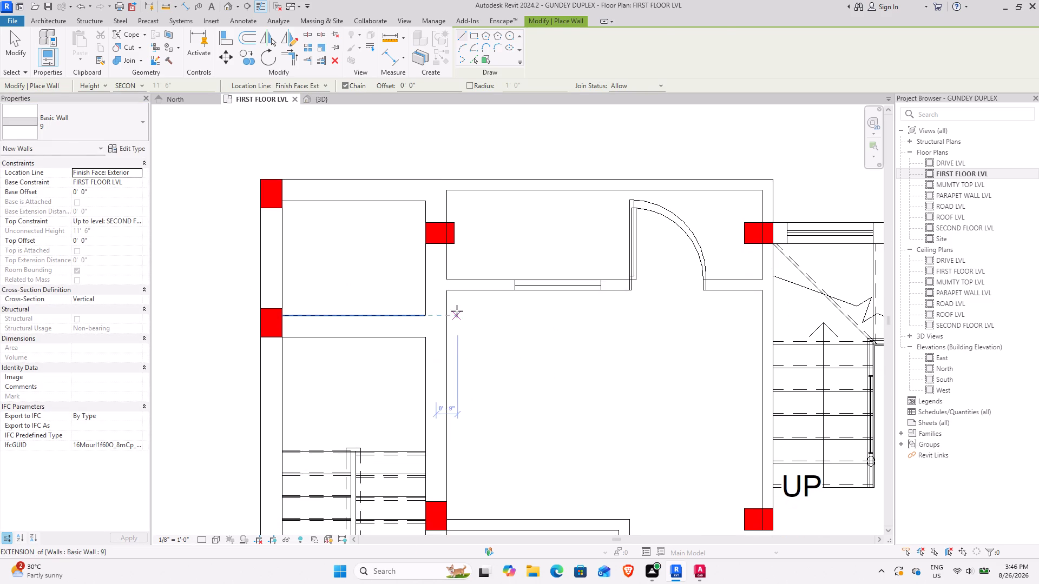
key("Escape")
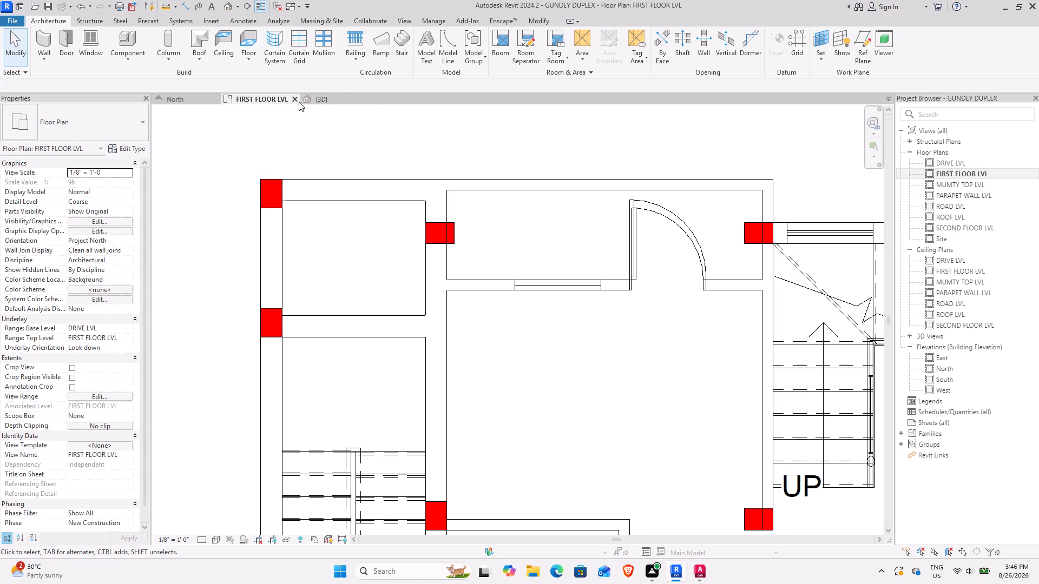
Examine the new wall behind the narrow stair's landing and the surrounding rooms in 3D from several angles.
left_click(330, 104)
middle_click_drag(374, 360, 322, 359, "shift")
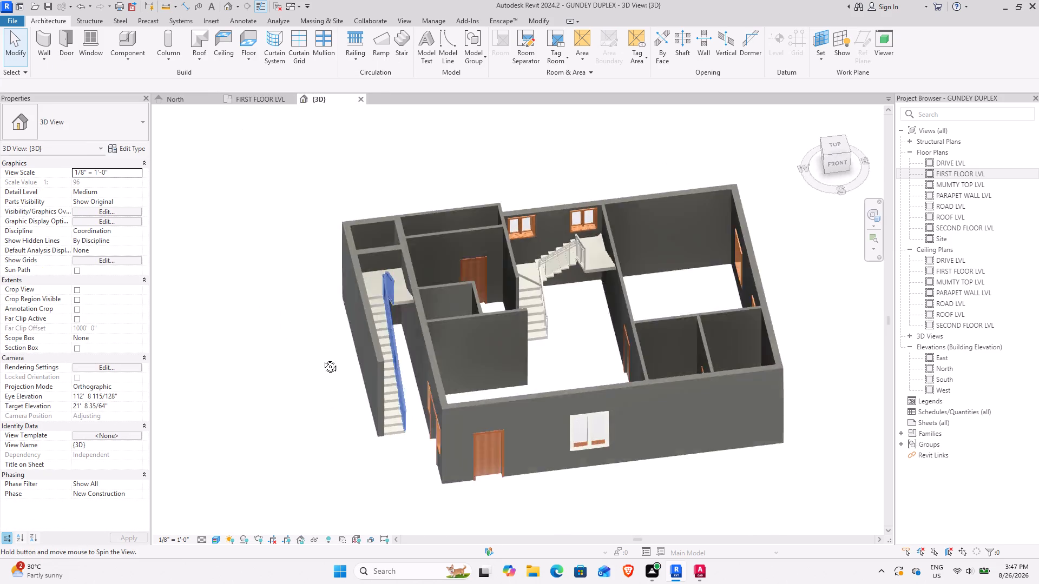
middle_click_drag(322, 359, 331, 353, "shift")
middle_click_drag(318, 356, 196, 447)
middle_click_drag(193, 439, 215, 397, "shift")
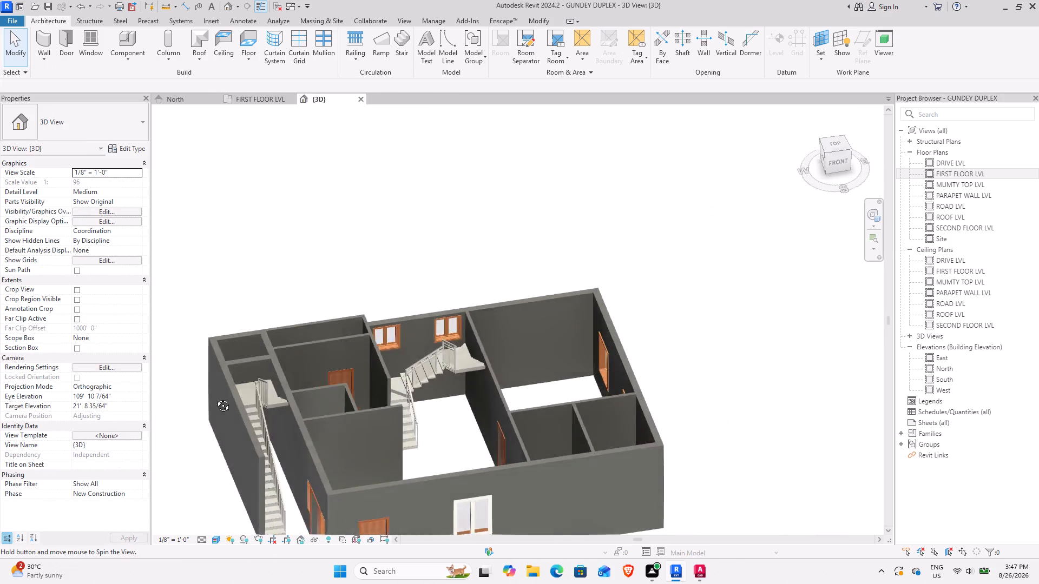
middle_click_drag(215, 397, 166, 385, "shift")
middle_click_drag(224, 406, 232, 375, "shift")
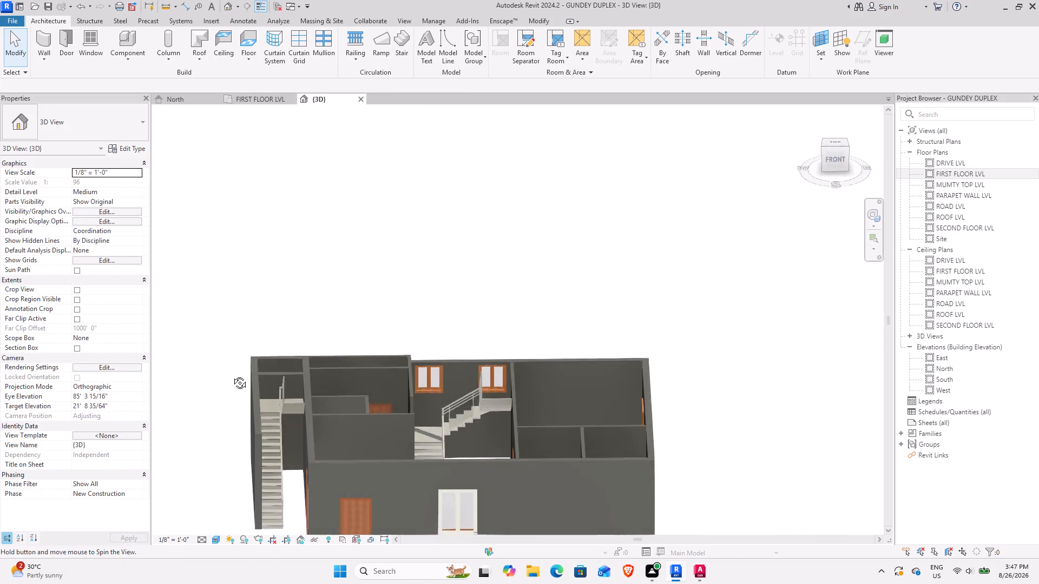
middle_click_drag(232, 375, 246, 453, "shift")
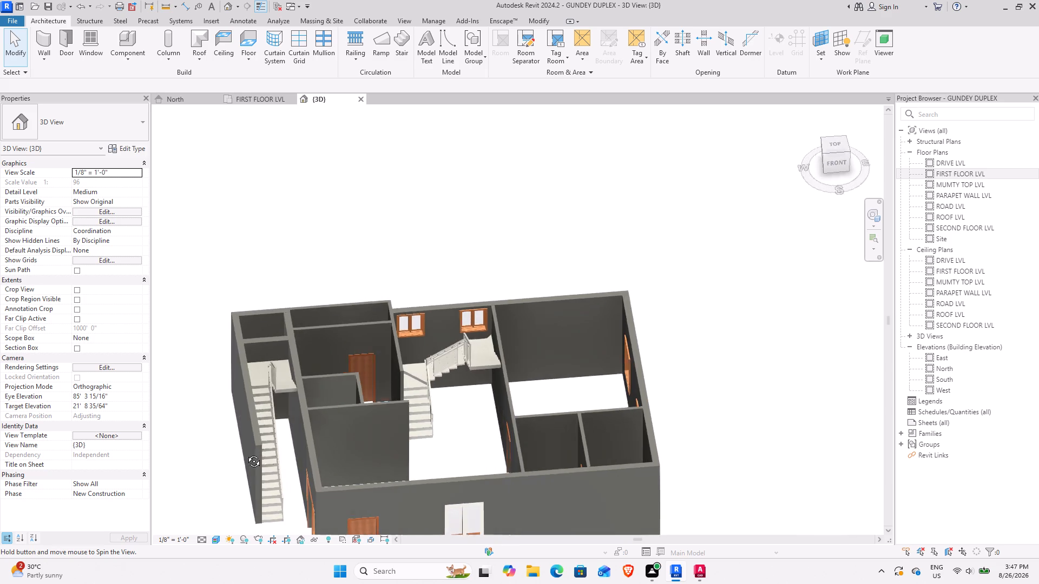
middle_click_drag(246, 453, 214, 464, "shift")
middle_click_drag(214, 464, 247, 462, "shift")
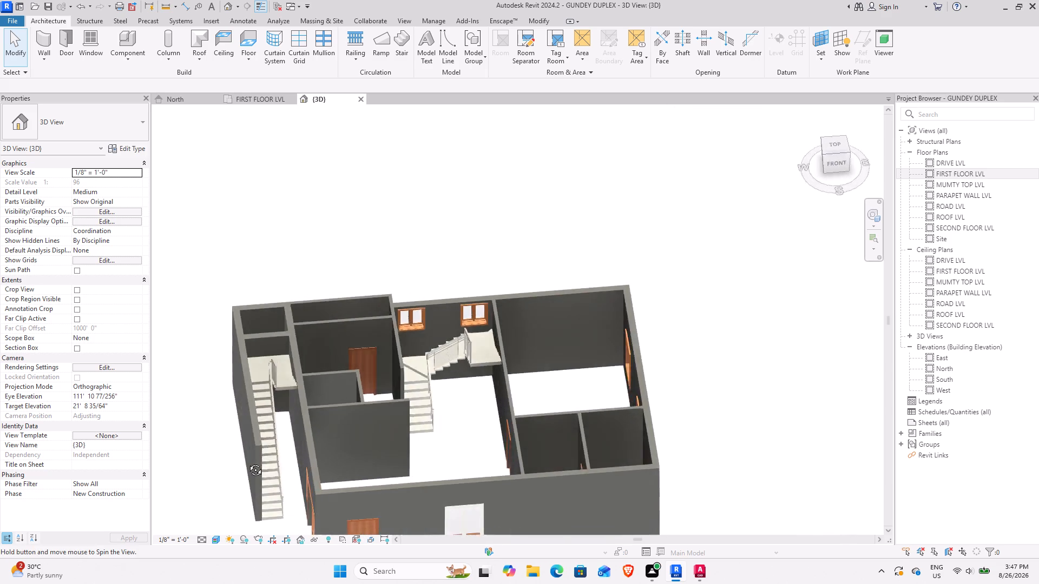
Examine the stairs, the new wall and the room layout in 3D from the front, oblique and near-top angles.
middle_click_drag(247, 462, 319, 467, "shift")
middle_click_drag(319, 467, 337, 349)
middle_click_drag(397, 366, 412, 351, "shift")
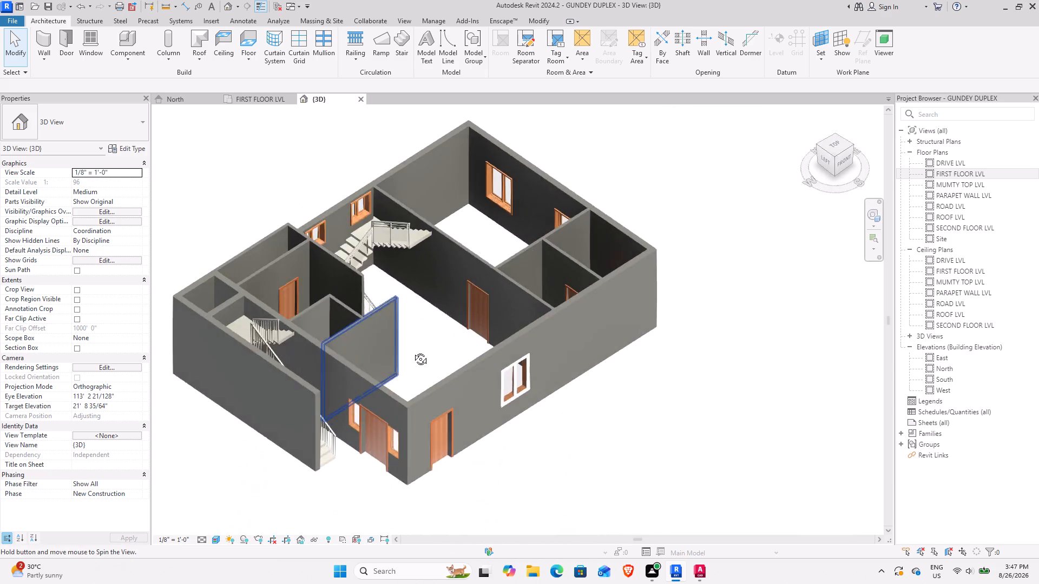
middle_click_drag(412, 351, 428, 281, "shift")
middle_click_drag(398, 361, 337, 376)
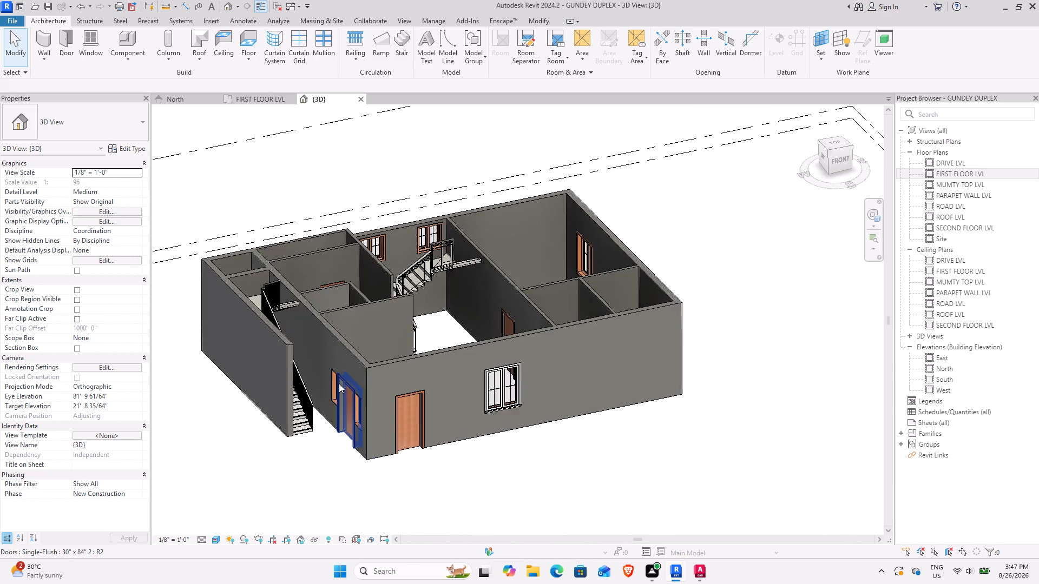
scroll(339, 383, "down", 4)
middle_click_drag(352, 381, 326, 417, "shift")
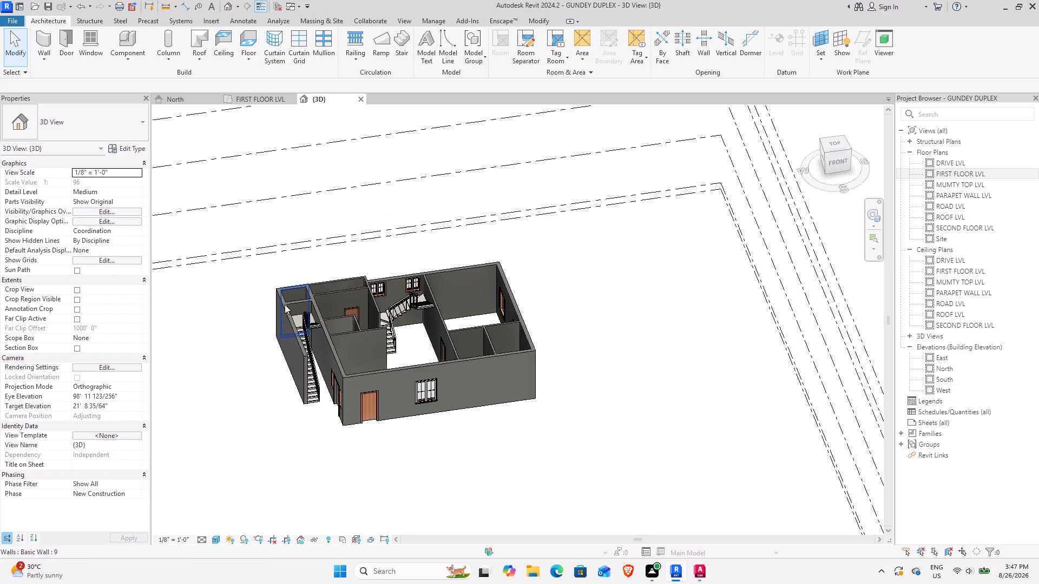
scroll(450, 402, "up", 2)
middle_click_drag(463, 426, 424, 439, "shift")
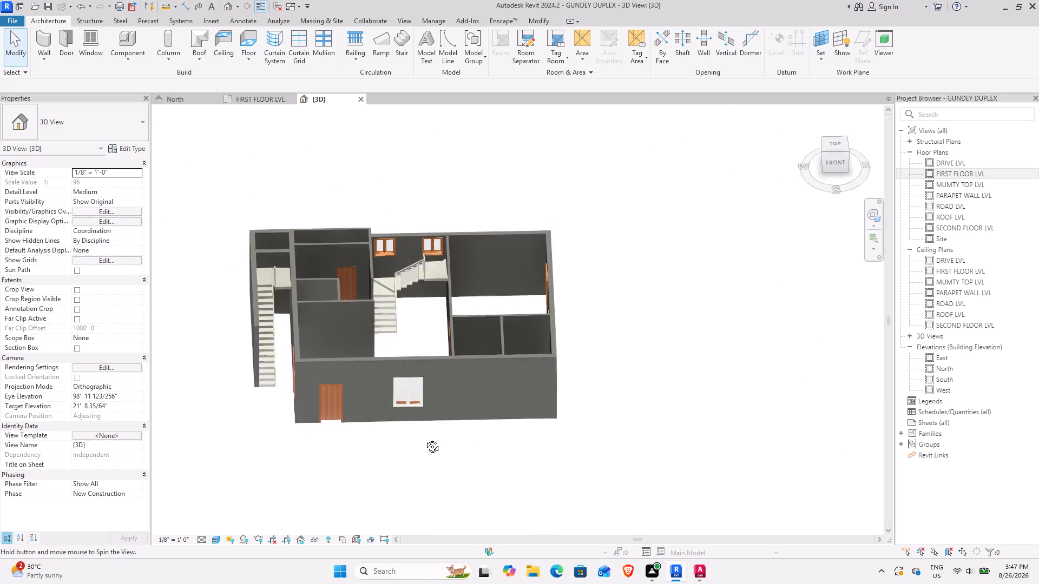
middle_click_drag(424, 439, 478, 461, "shift")
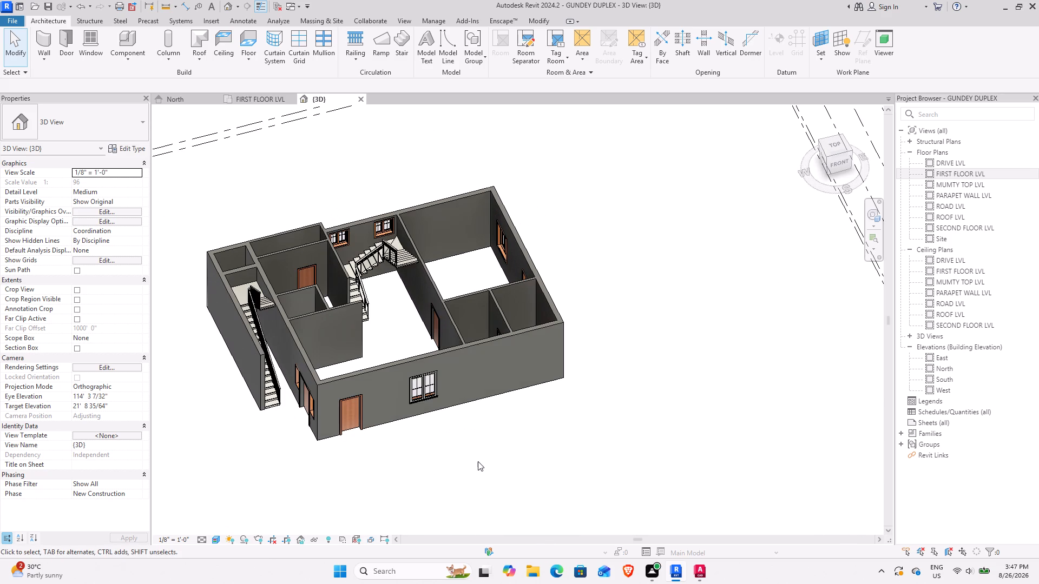
middle_click_drag(476, 461, 423, 441, "shift")
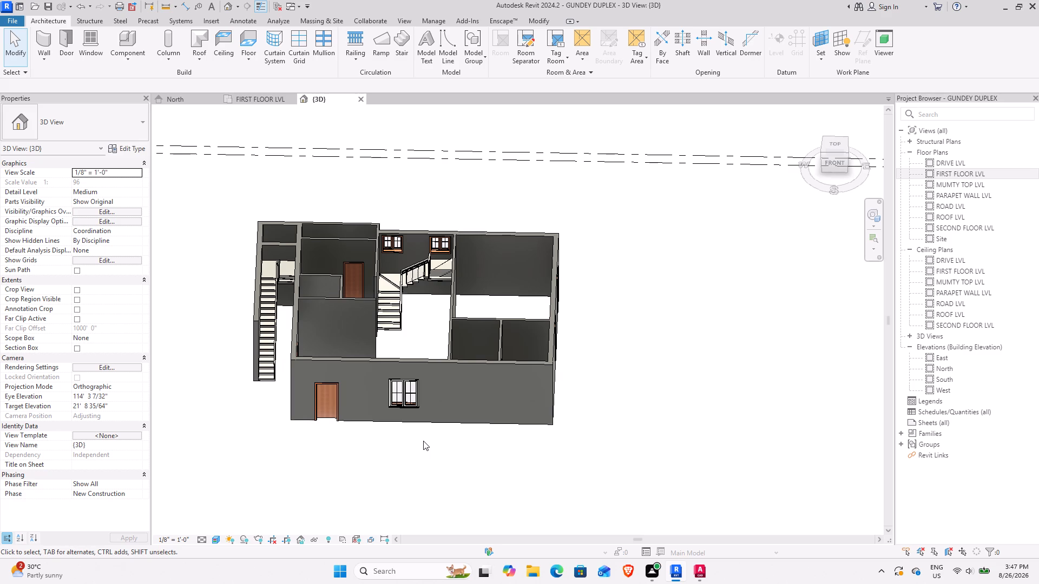
middle_click_drag(378, 429, 340, 419, "shift")
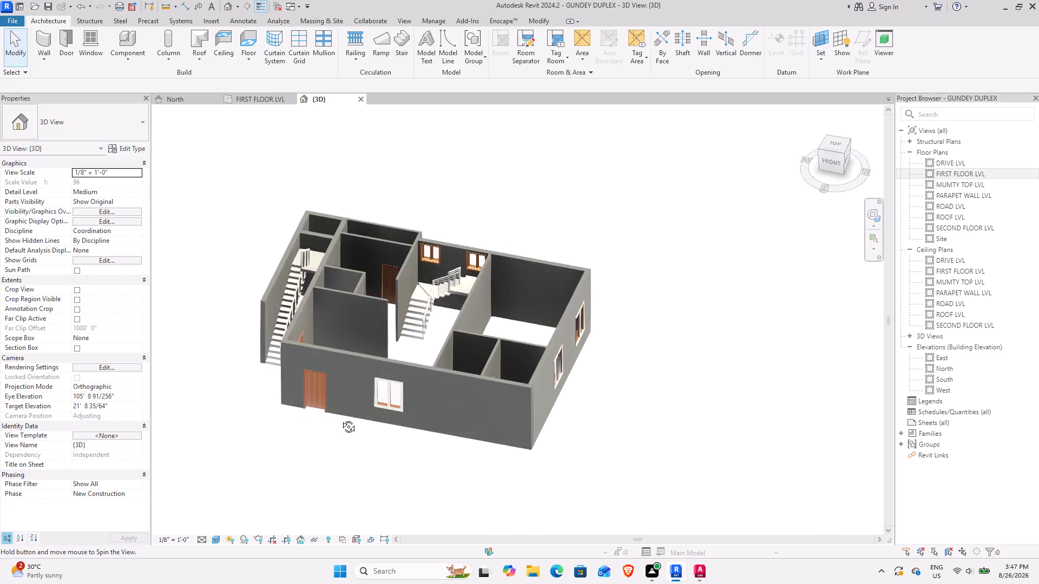
middle_click_drag(340, 419, 371, 475, "shift")
middle_click_drag(354, 452, 361, 479, "shift")
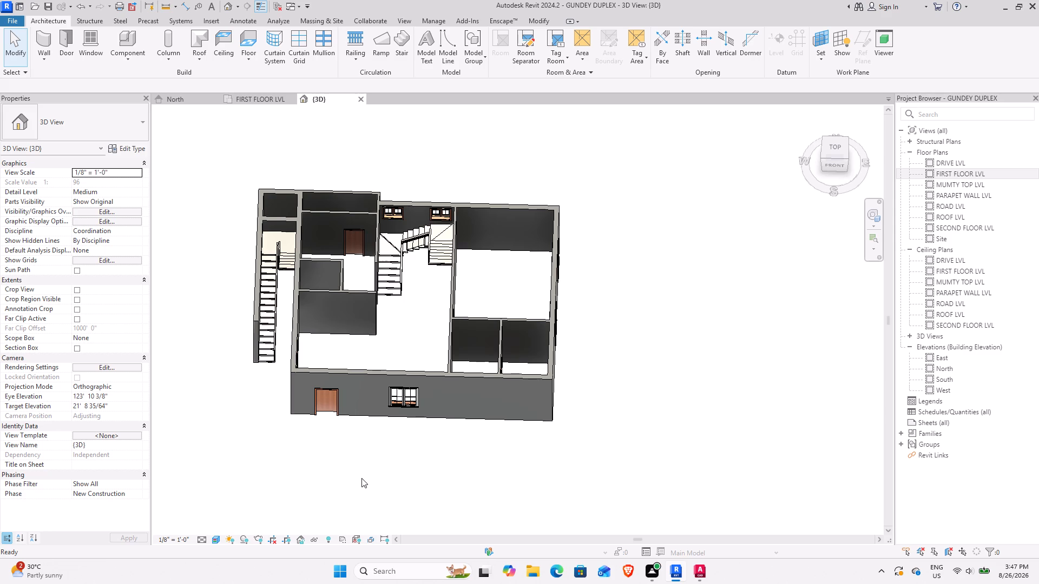
Examine the FIRST FLOOR LVL plan from the two stairs across the hall to the small rooms at the far corner.
left_click(253, 97)
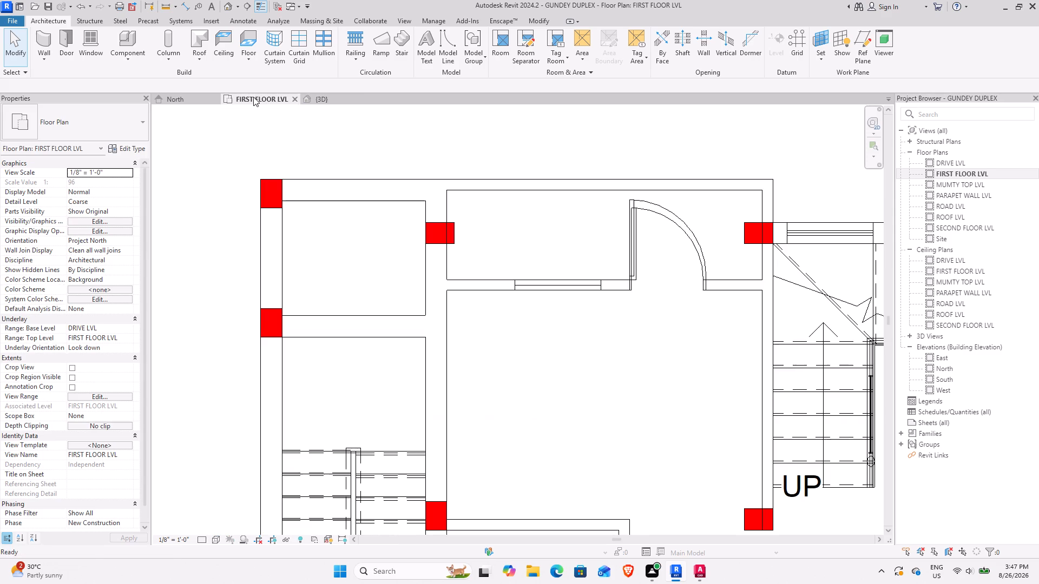
scroll(448, 365, "down", 2)
middle_click_drag(503, 366, 443, 351)
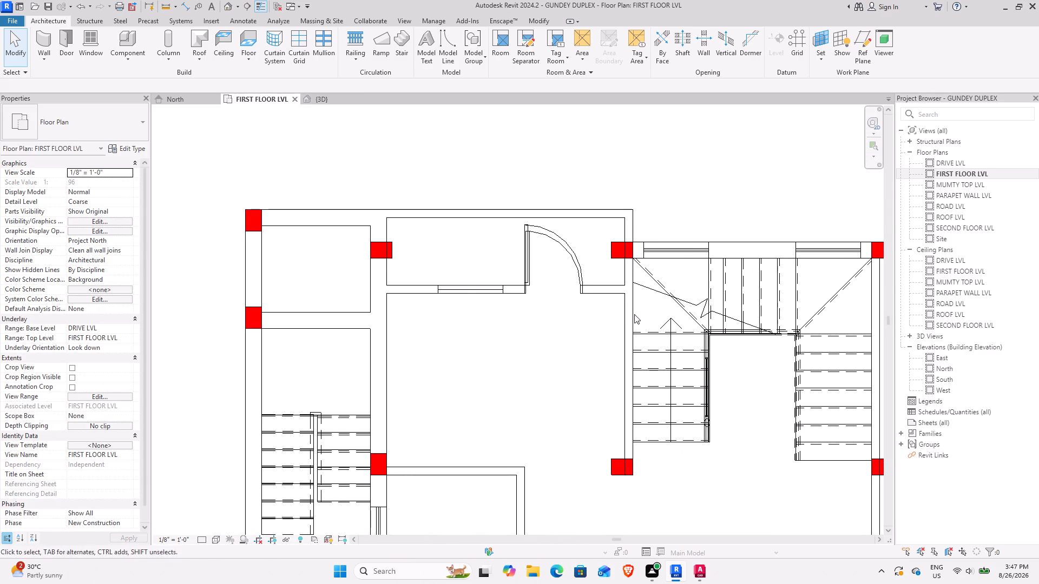
scroll(593, 366, "down", 2)
middle_click_drag(610, 377, 497, 346)
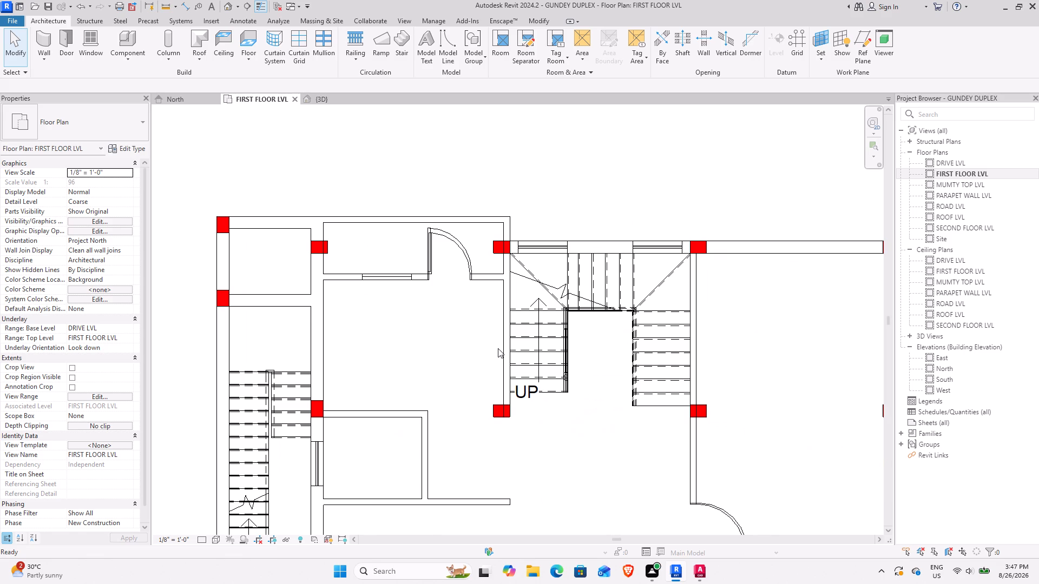
middle_click_drag(601, 304, 452, 236)
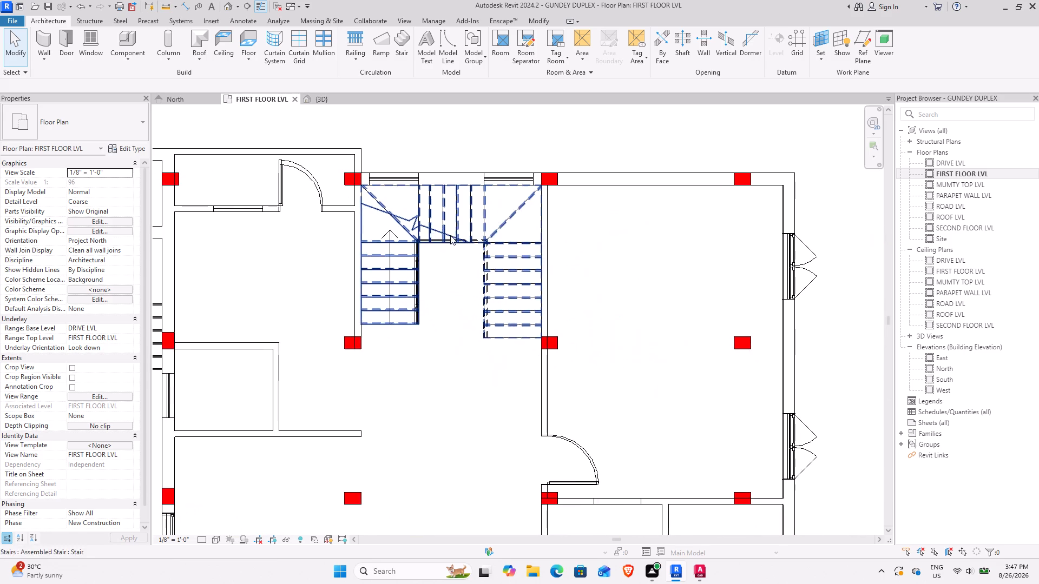
scroll(476, 341, "down", 1)
middle_click_drag(450, 358, 502, 291)
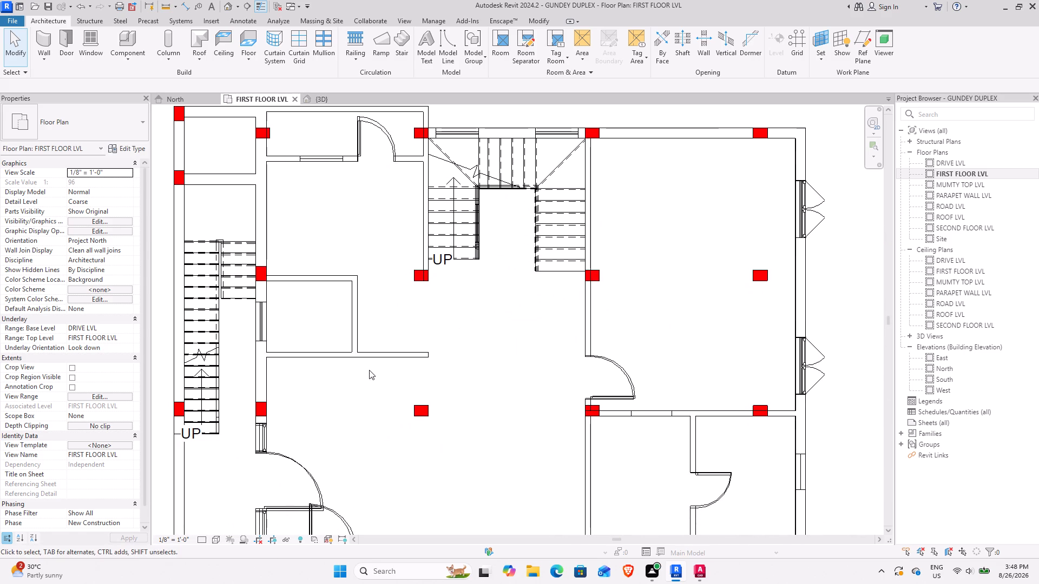
middle_click_drag(382, 466, 409, 337)
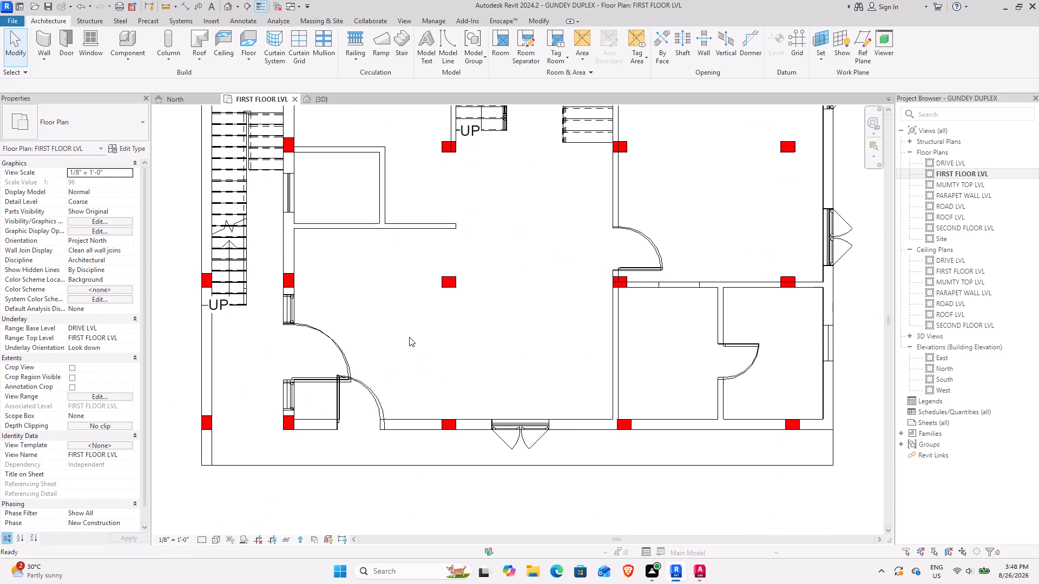
middle_click_drag(400, 367, 405, 424)
middle_click_drag(554, 405, 548, 409)
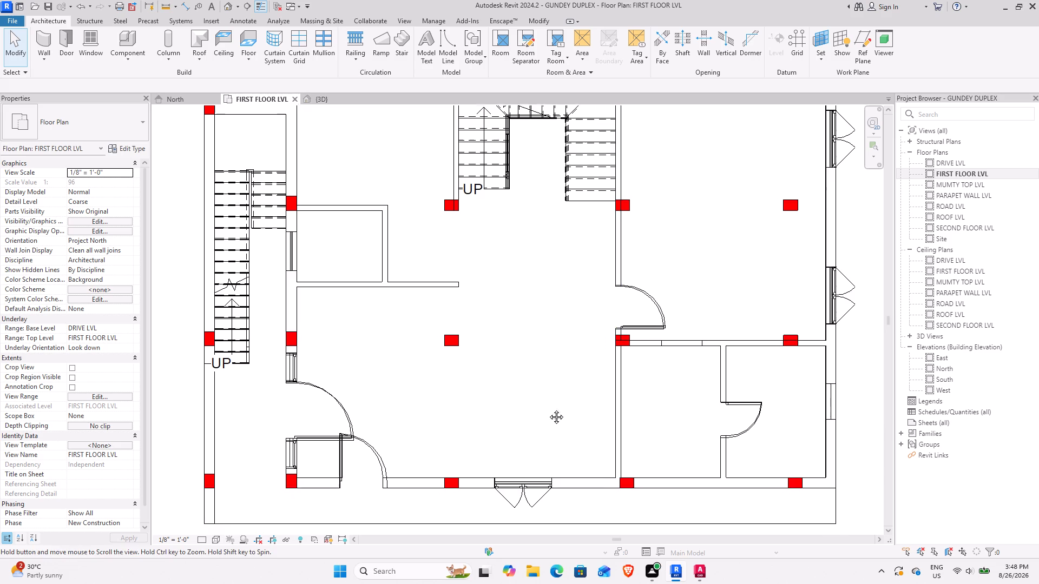
middle_click_drag(548, 409, 515, 434)
middle_click_drag(647, 443, 554, 437)
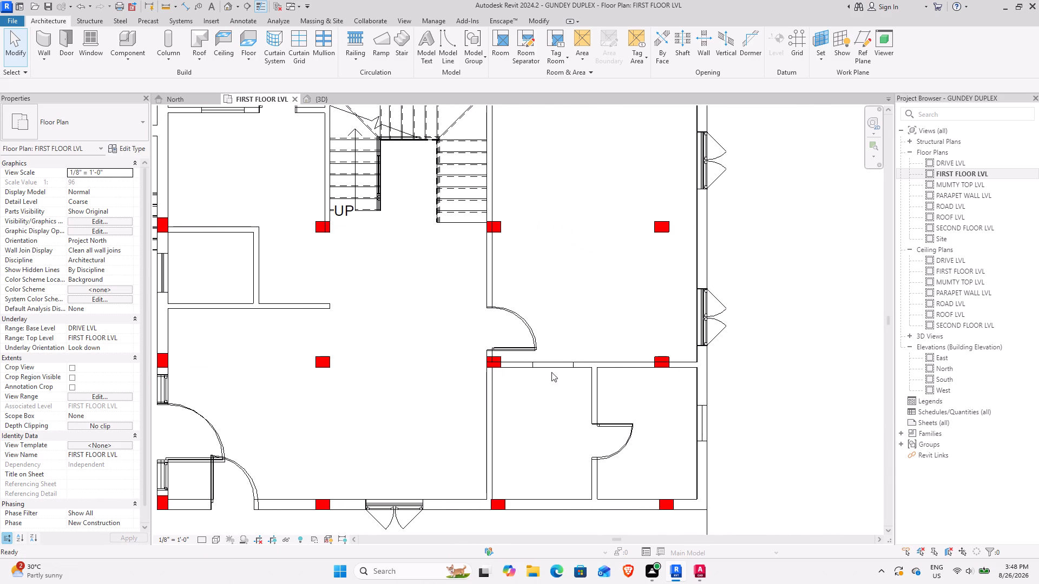
Cut a wall opening about 2'-11" wide between the two marking lines in the type 4 wall separating the large room from the small room.
scroll(560, 356, "up", 6)
left_click(540, 373)
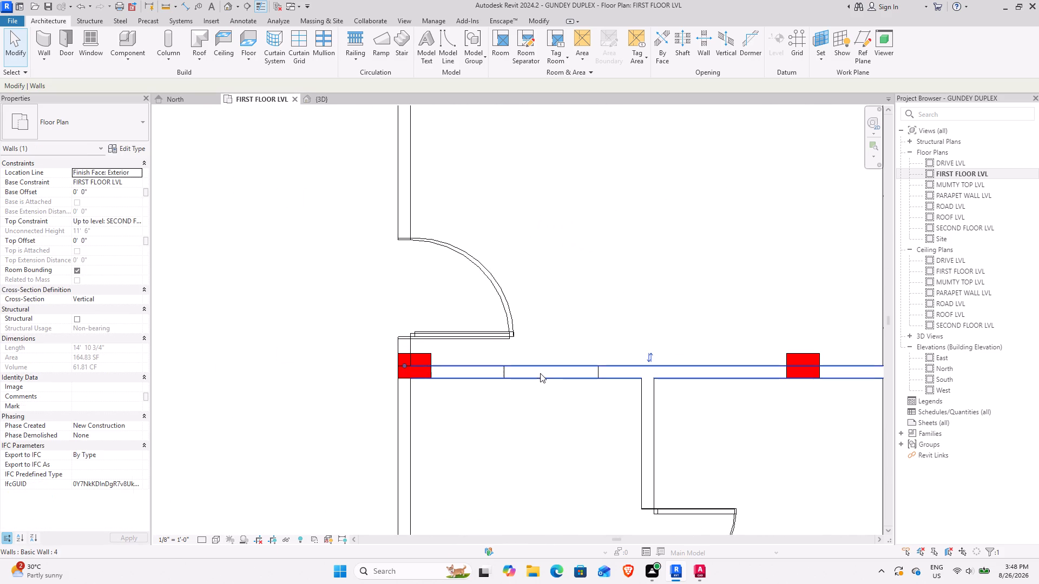
scroll(561, 394, "down", 2)
middle_click_drag(575, 398, 495, 395)
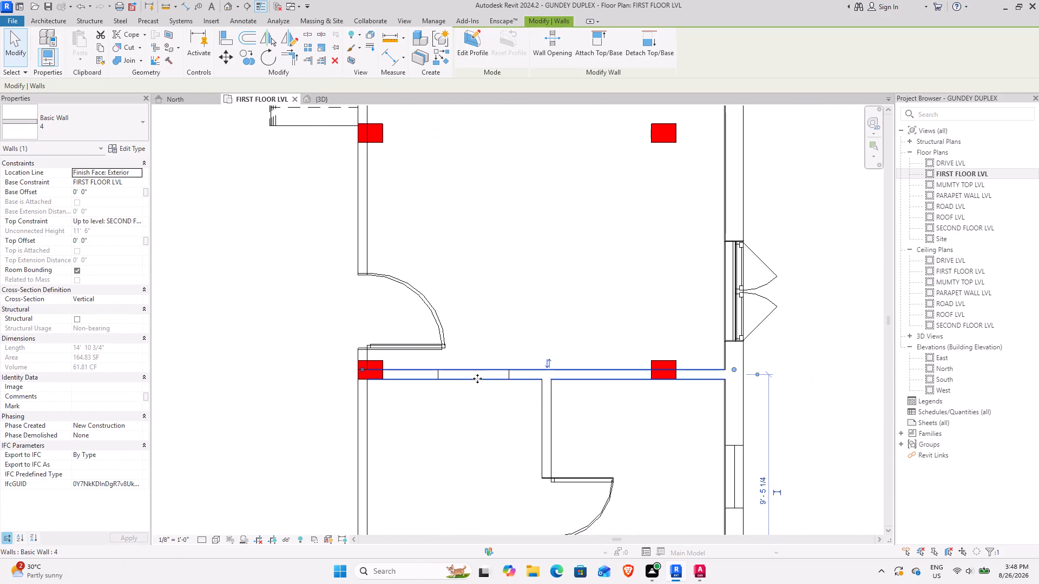
left_click(514, 408)
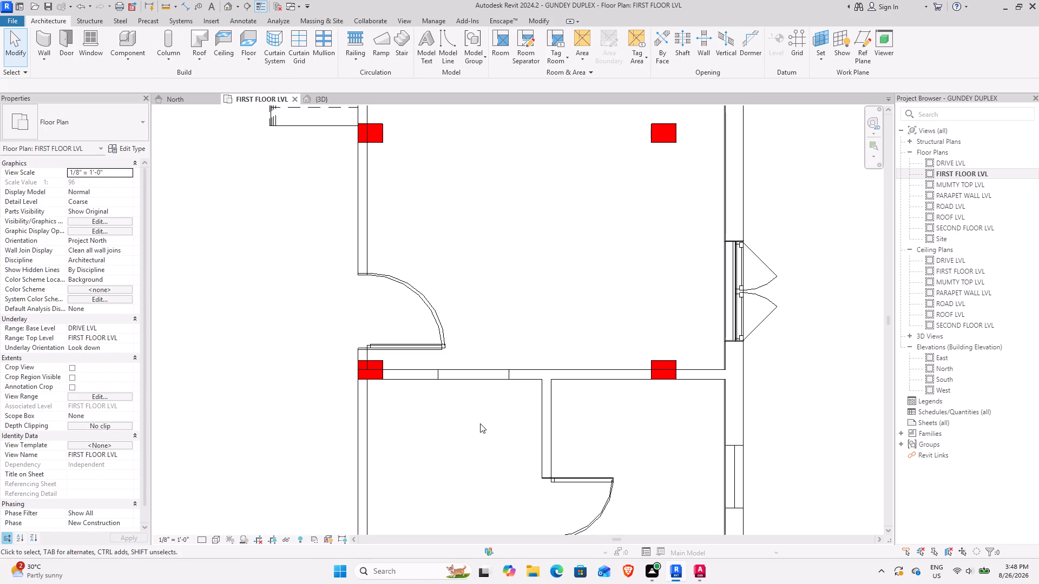
scroll(475, 424, "down", 4)
middle_click_drag(388, 435, 545, 373)
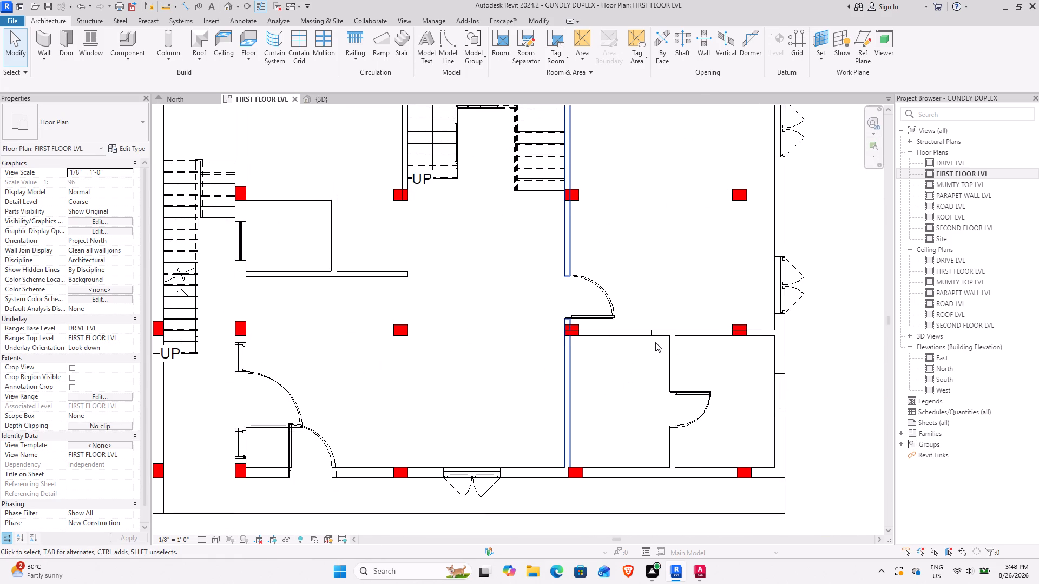
middle_click_drag(655, 341, 599, 405)
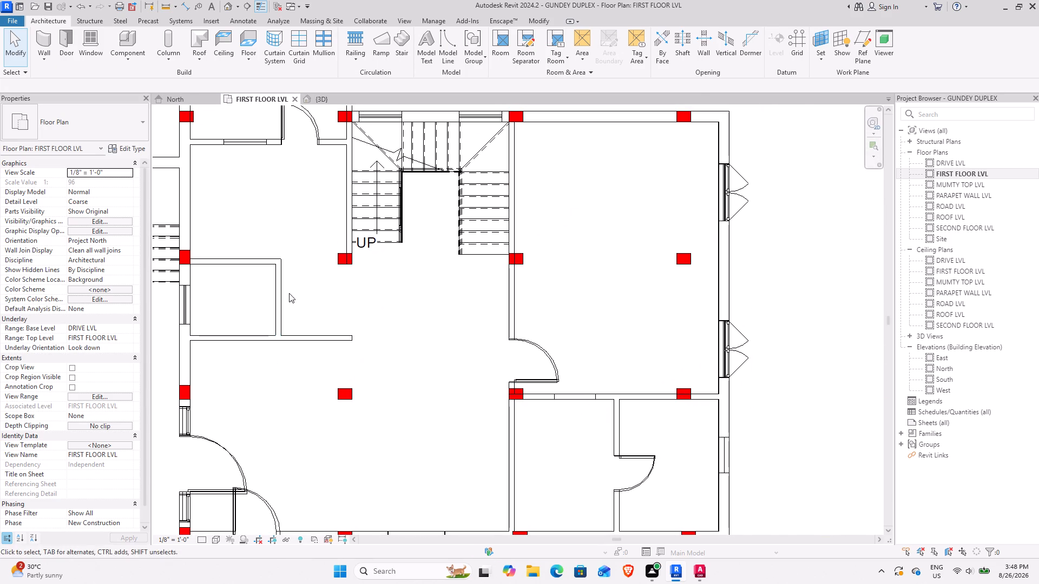
scroll(563, 401, "up", 6)
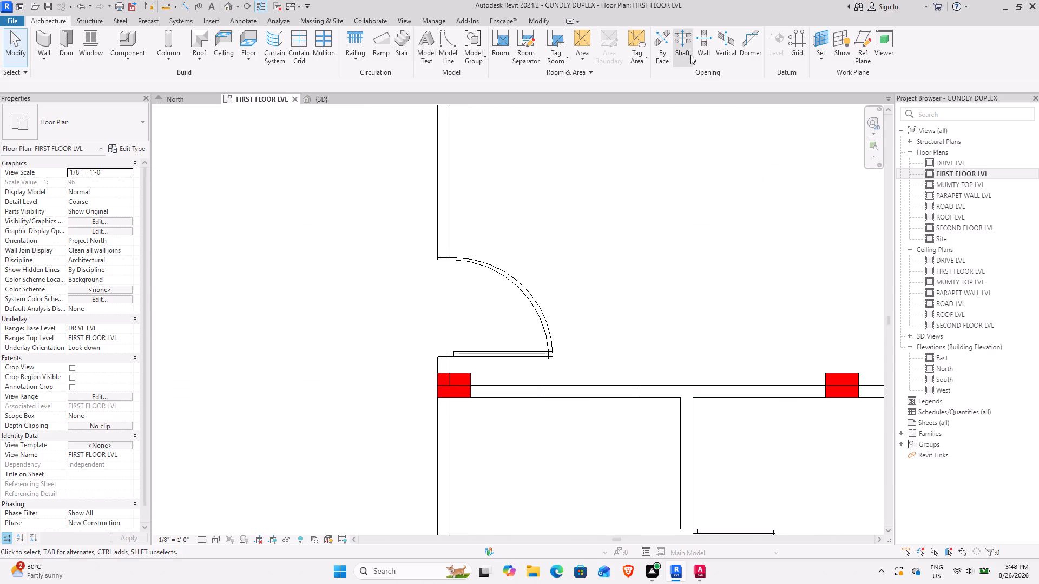
left_click(708, 44)
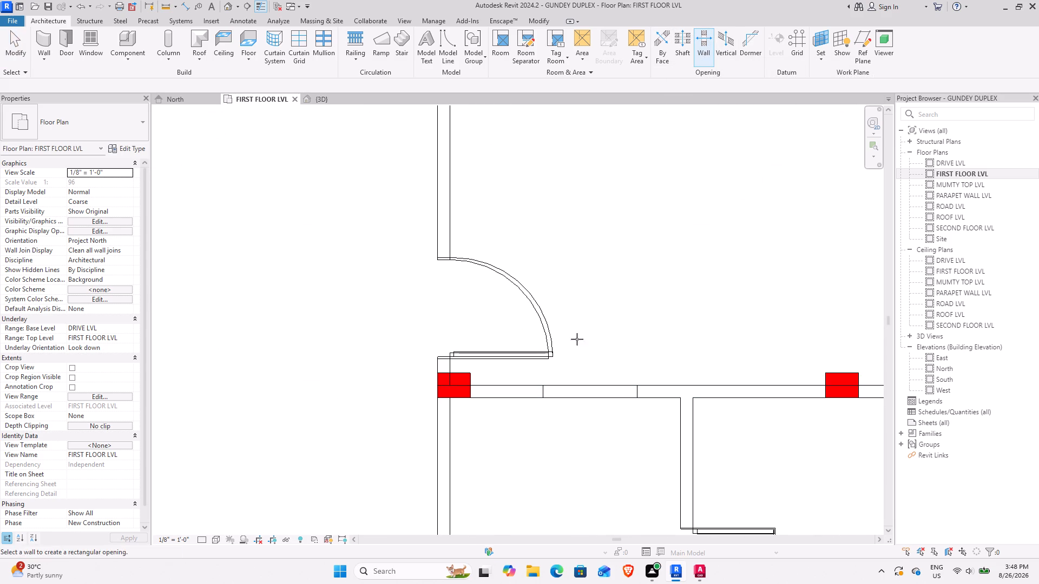
left_click(542, 392)
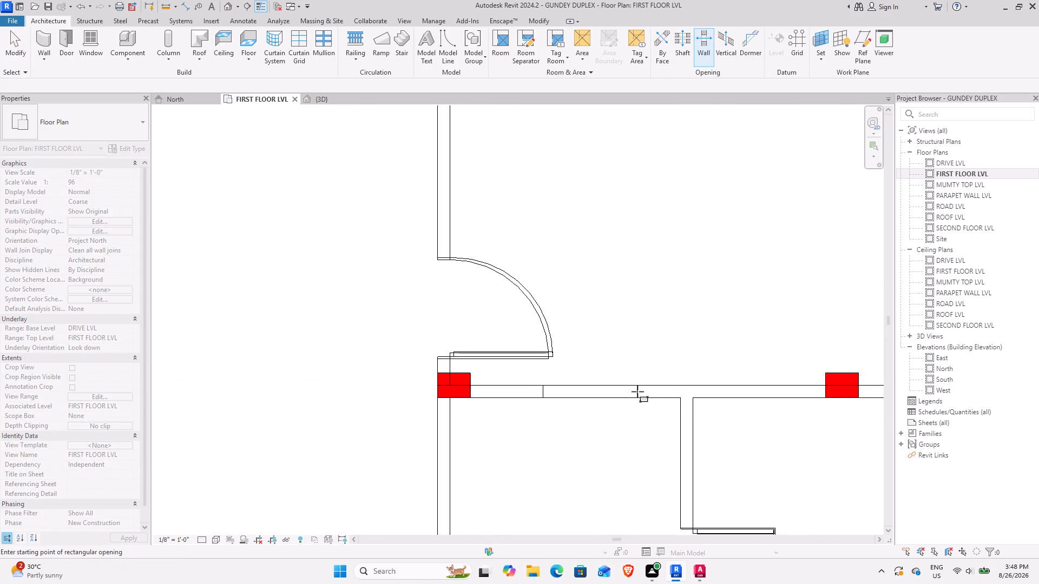
left_click(637, 391)
left_click(542, 393)
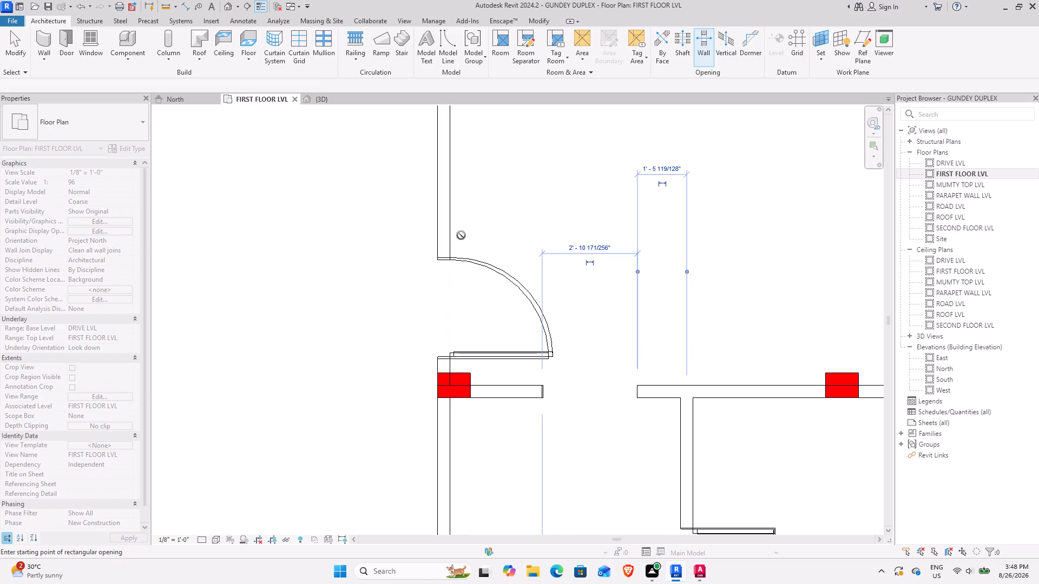
key("Escape")
key("Escape")
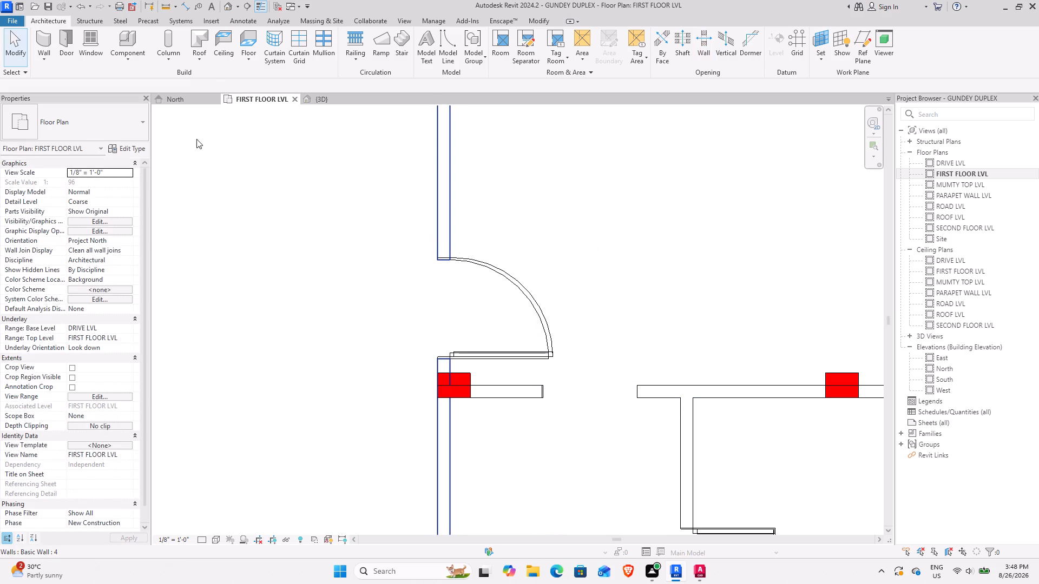
Examine the new wall opening and its neighbouring rooms in 3D from several angles.
left_click(311, 95)
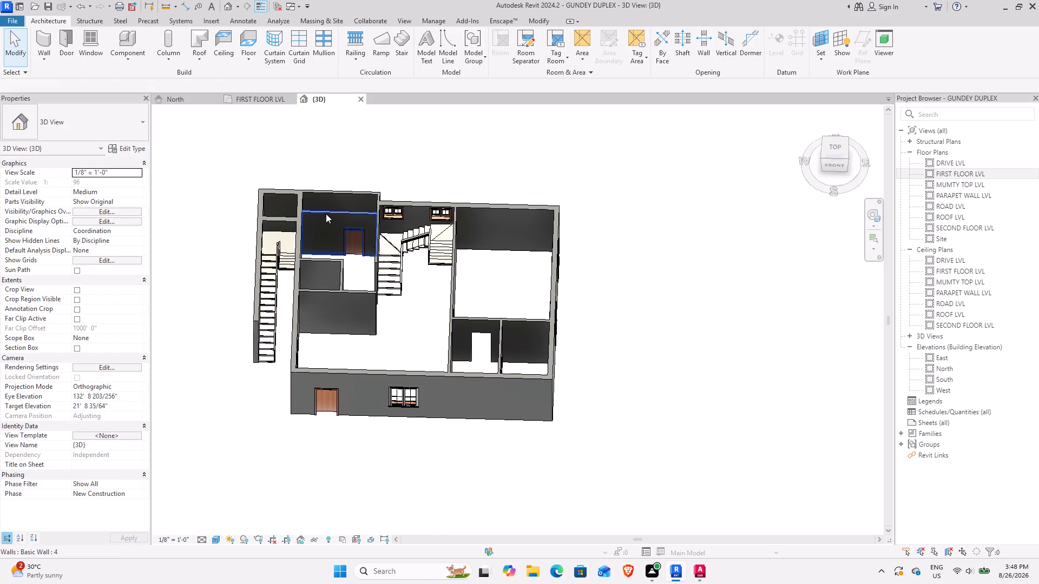
middle_click_drag(412, 353, 479, 291, "shift")
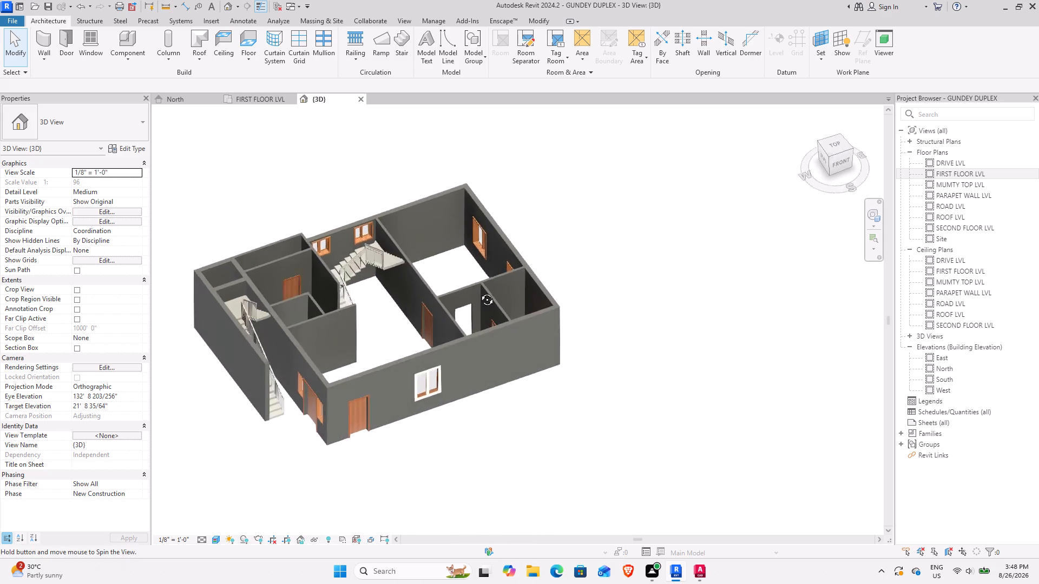
middle_click_drag(479, 291, 343, 340, "shift")
middle_click_drag(352, 344, 442, 396)
middle_click_drag(436, 400, 472, 421, "shift")
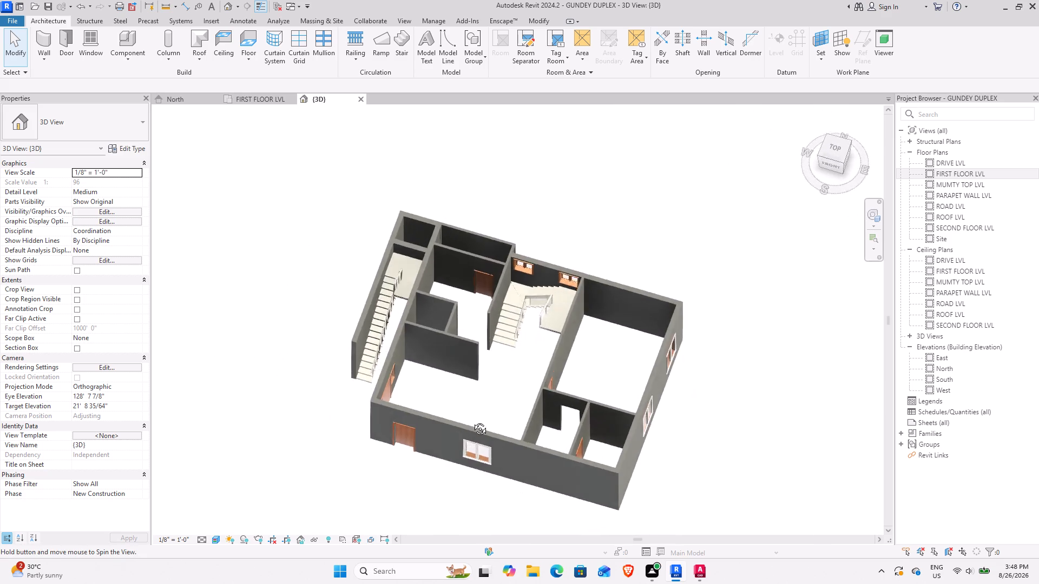
middle_click_drag(472, 421, 429, 306, "shift")
middle_click_drag(456, 357, 486, 435, "shift")
middle_click_drag(448, 367, 483, 398)
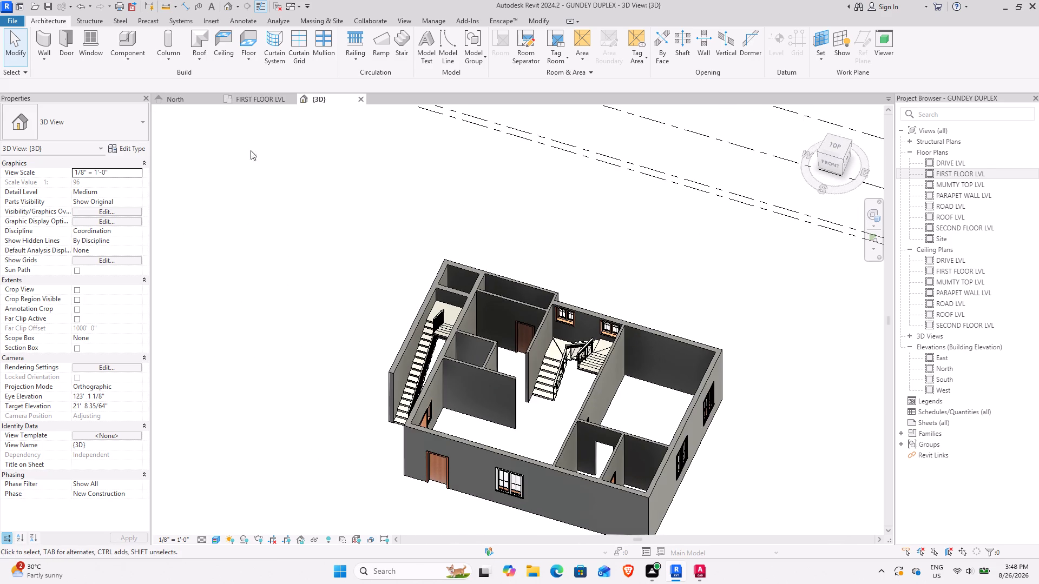
Draw a 4 1/2" model line across the short side wall of the small room beside the narrow stair, near its free-ended wall, in the FIRST FLOOR LVL plan.
left_click(254, 101)
scroll(540, 278, "down", 4)
middle_click_drag(204, 271, 268, 283)
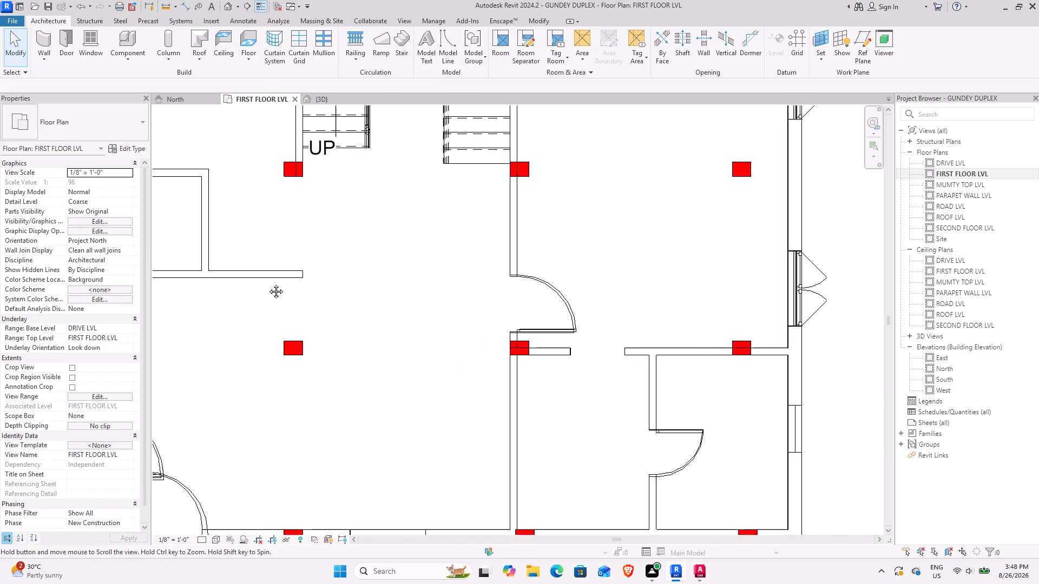
middle_click_drag(268, 283, 458, 345)
scroll(419, 281, "up", 3)
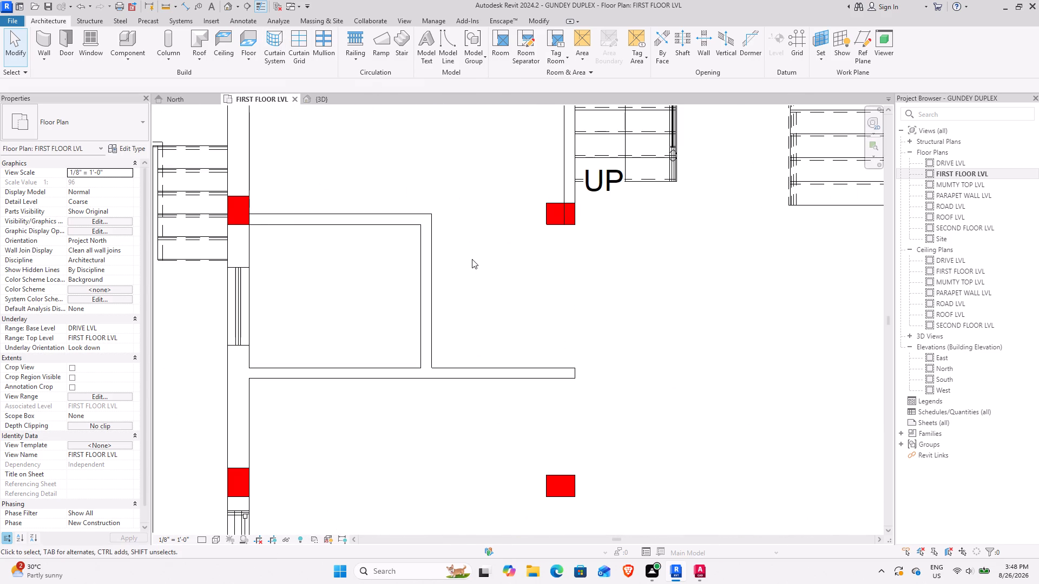
key("l")
key("i")
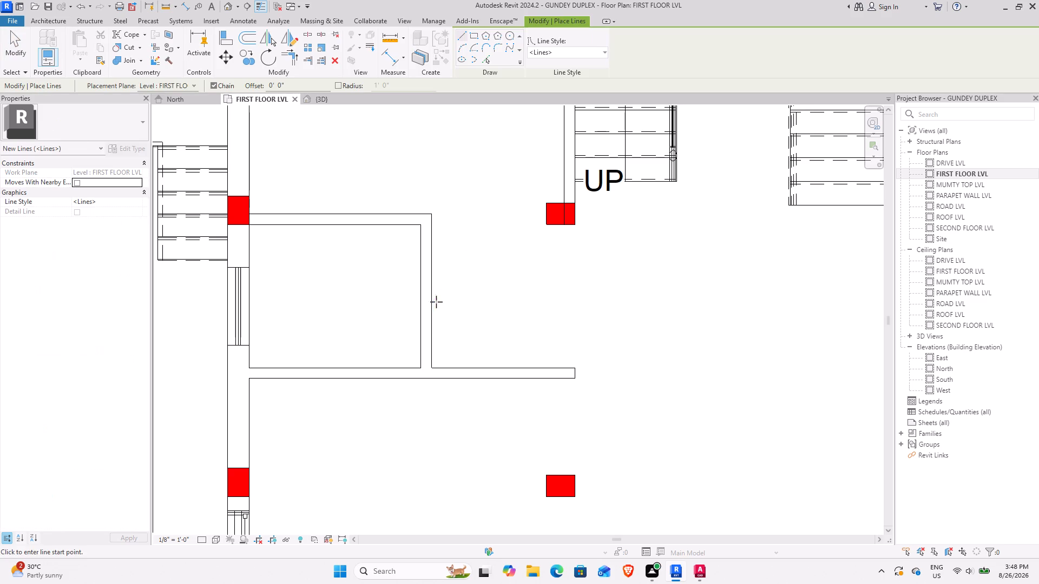
left_click(429, 341)
left_click(420, 341)
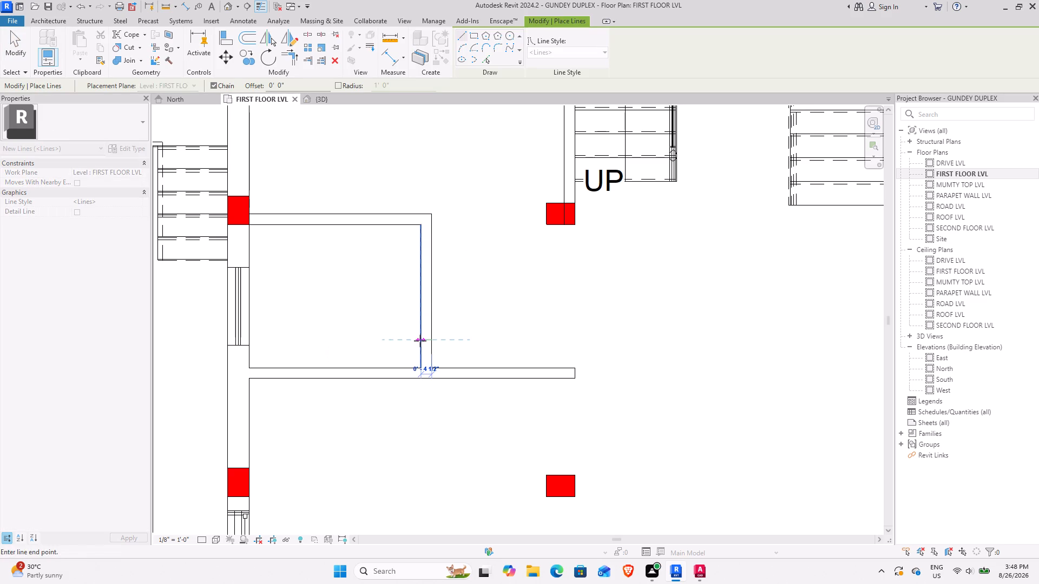
key("Escape")
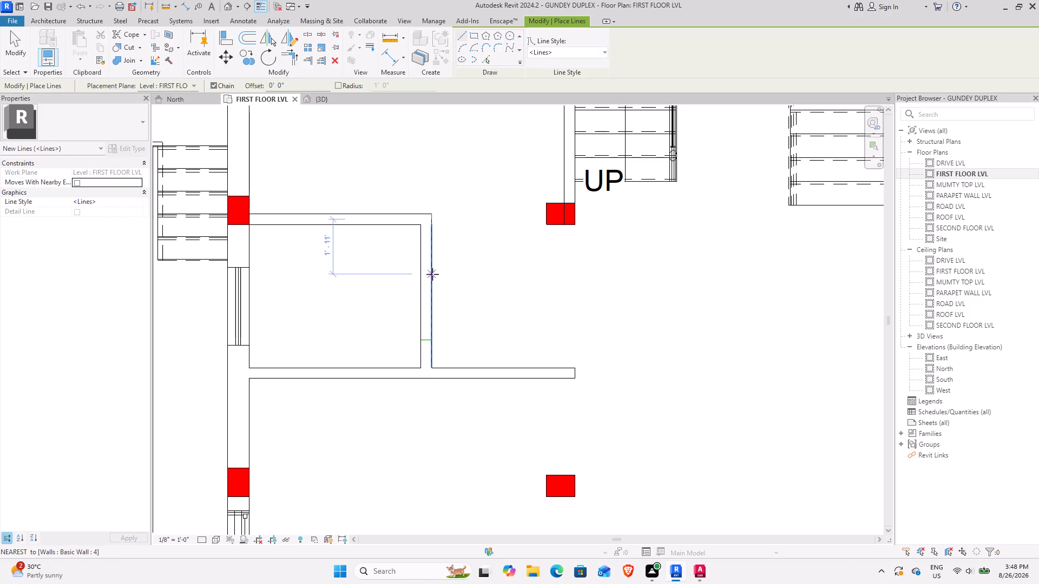
Draw a second 4 1/2" model line across the small room's short side wall, about 2'-6" from the first marking line.
left_click(433, 268)
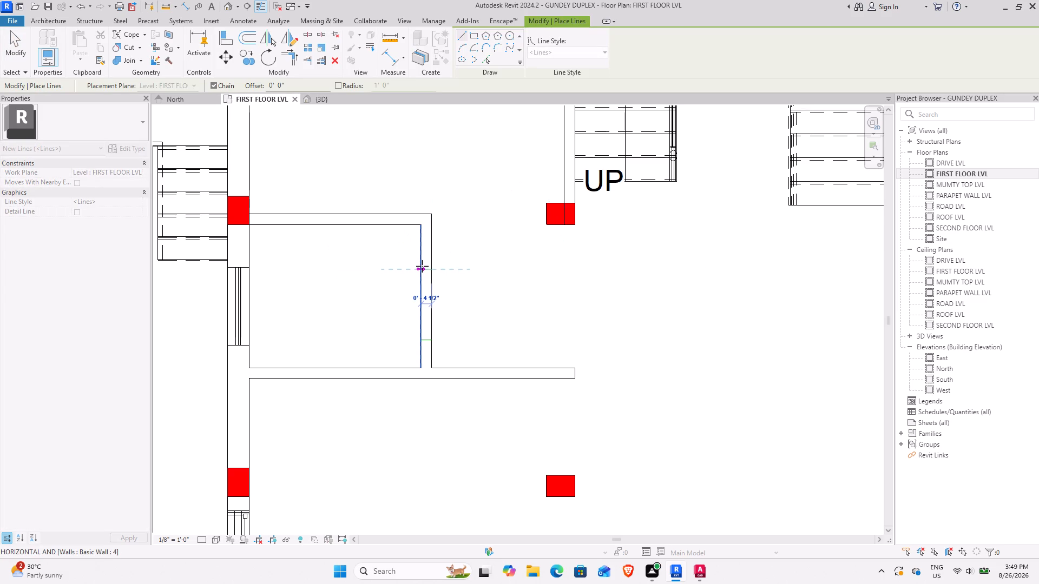
left_click(419, 270)
key("Escape")
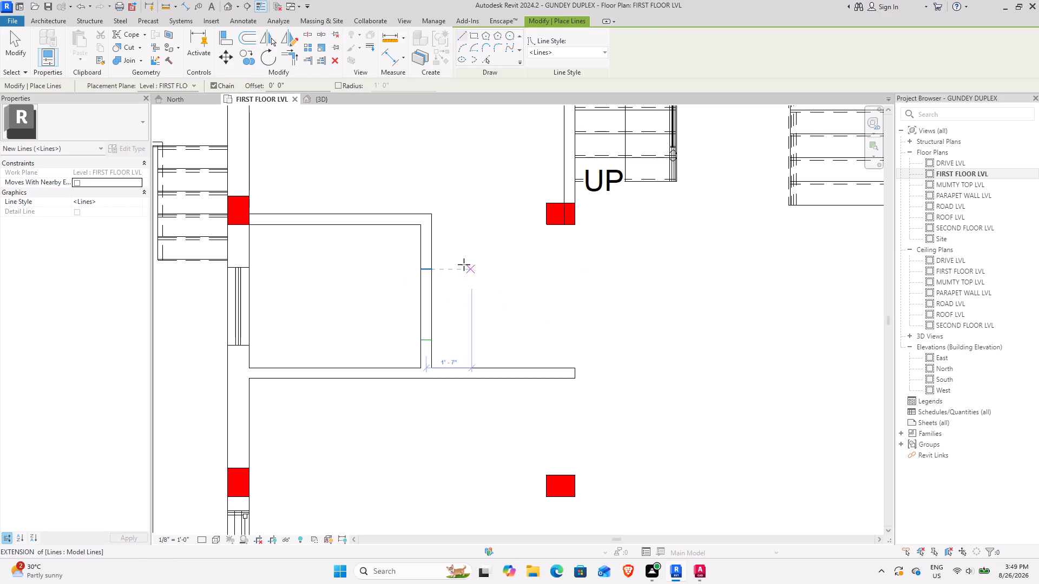
key("Escape")
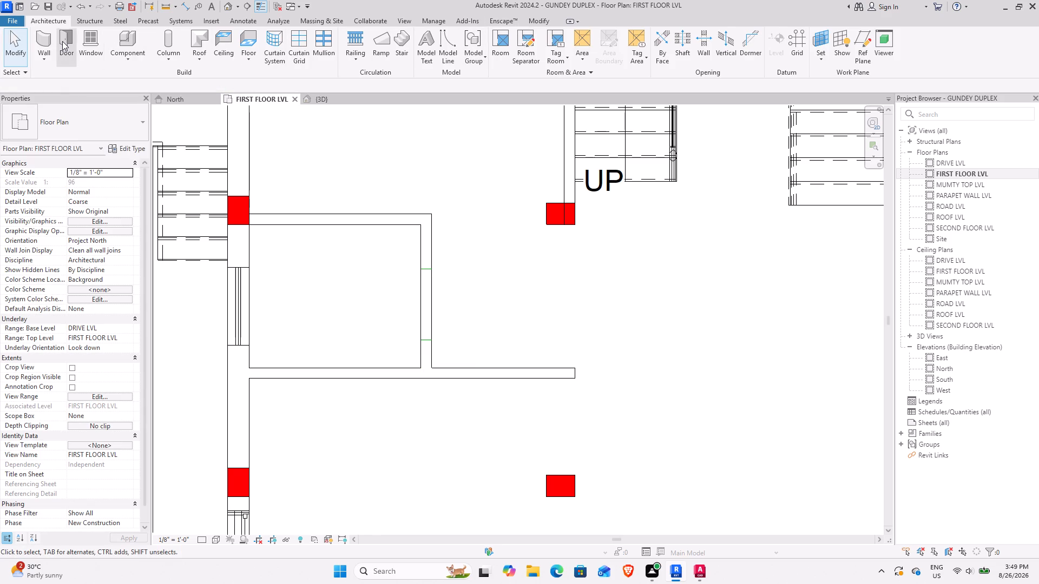
Cut a wall opening about 2'-6" wide in the small room's short side wall between the two marking lines.
left_click(702, 42)
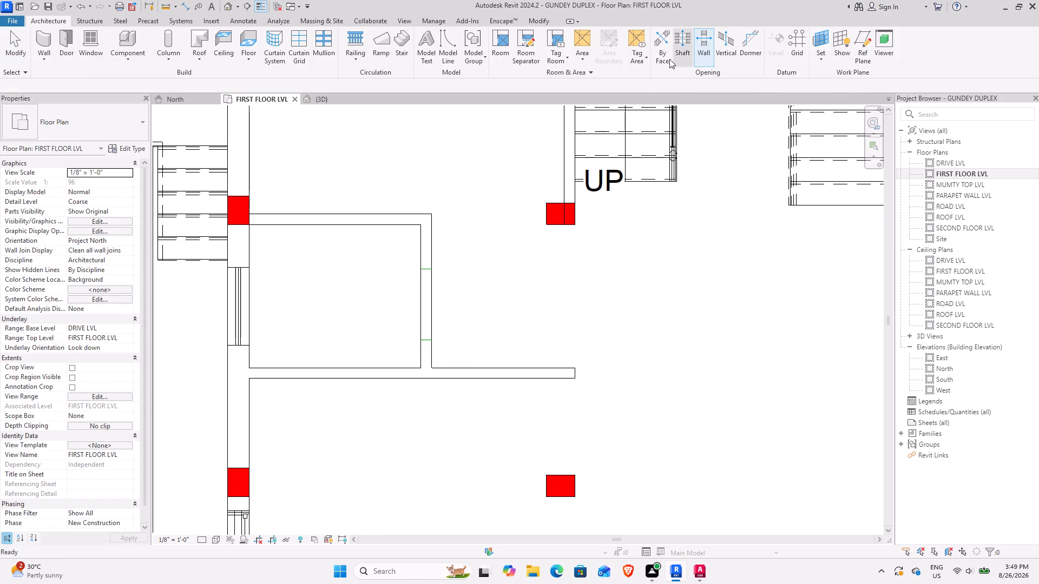
left_click(426, 296)
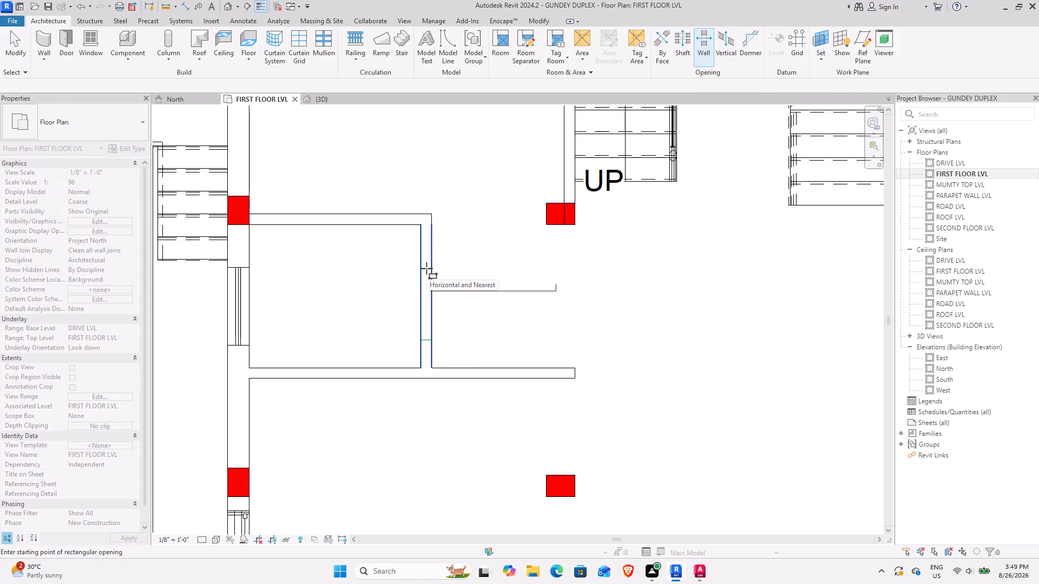
left_click(431, 268)
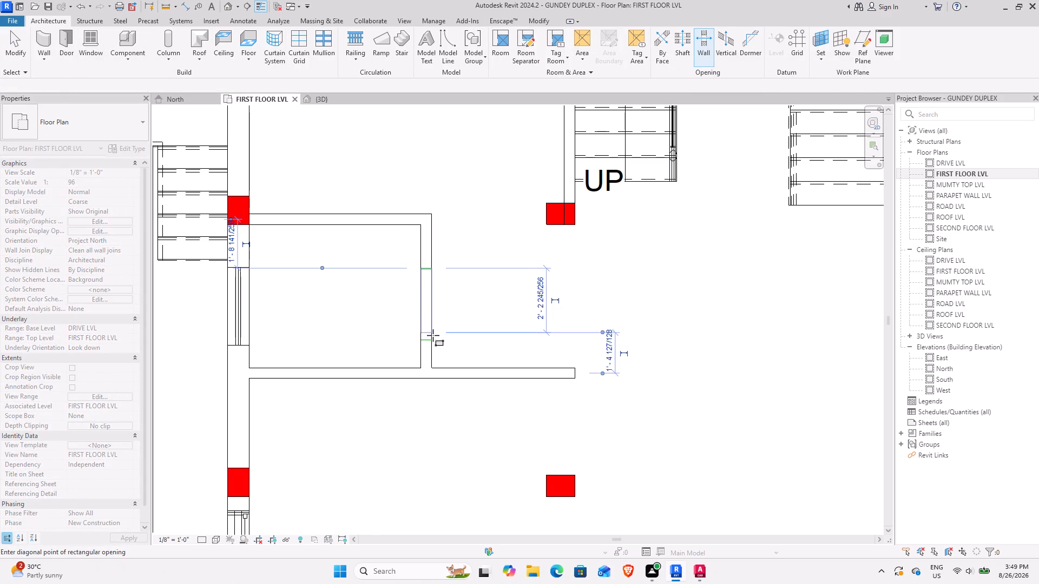
left_click(431, 341)
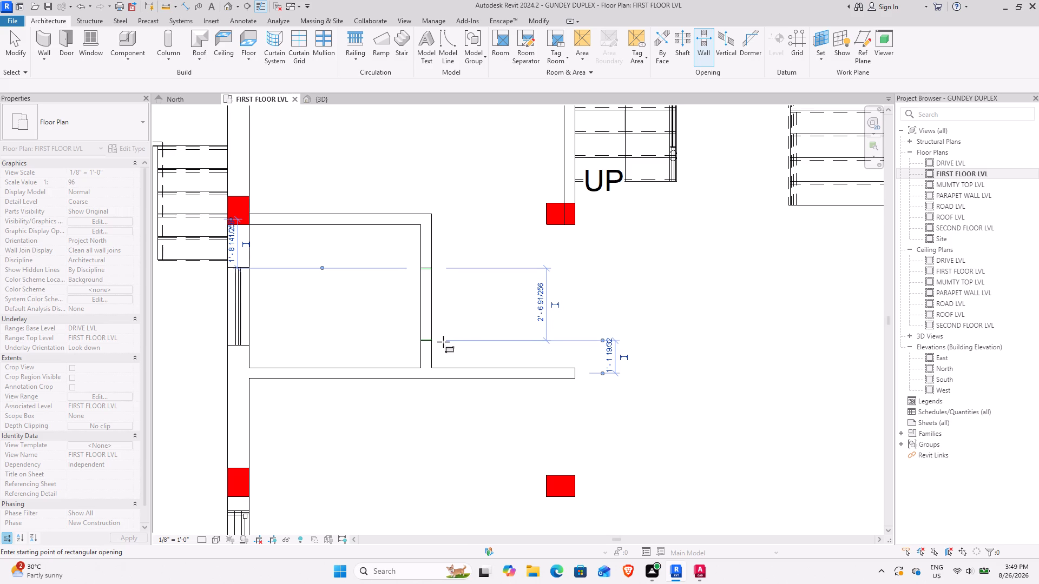
key("Escape")
key("Escape")
Adjust both edges of the new wall opening onto the marking lines, making it 2'-5 1/2" wide.
left_click(430, 318)
scroll(427, 326, "up", 5)
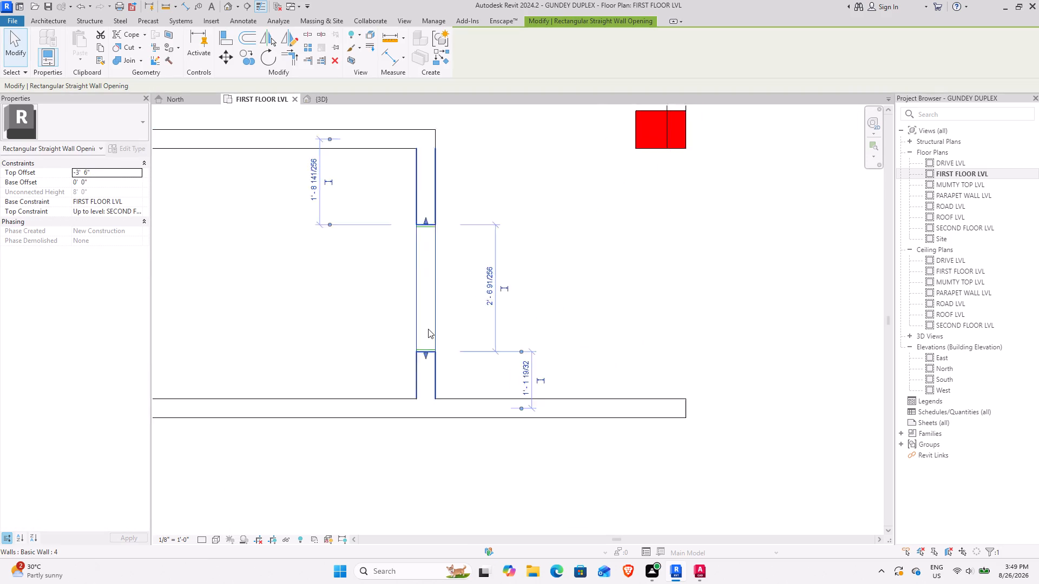
scroll(428, 329, "up", 9)
left_click_drag(418, 415, 417, 407)
scroll(448, 284, "down", 3)
middle_click_drag(441, 321, 412, 501)
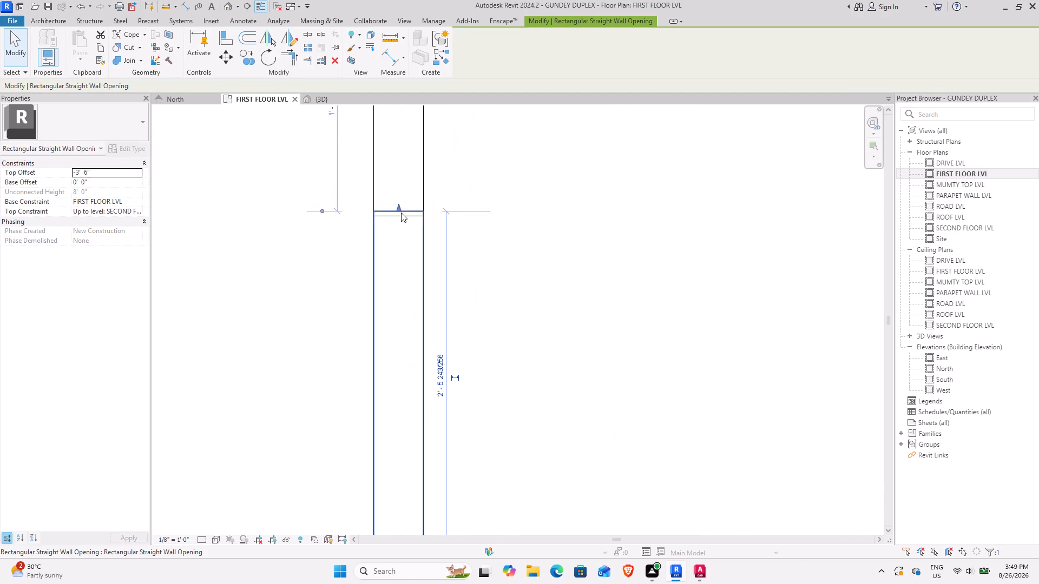
left_click_drag(398, 205, 398, 216)
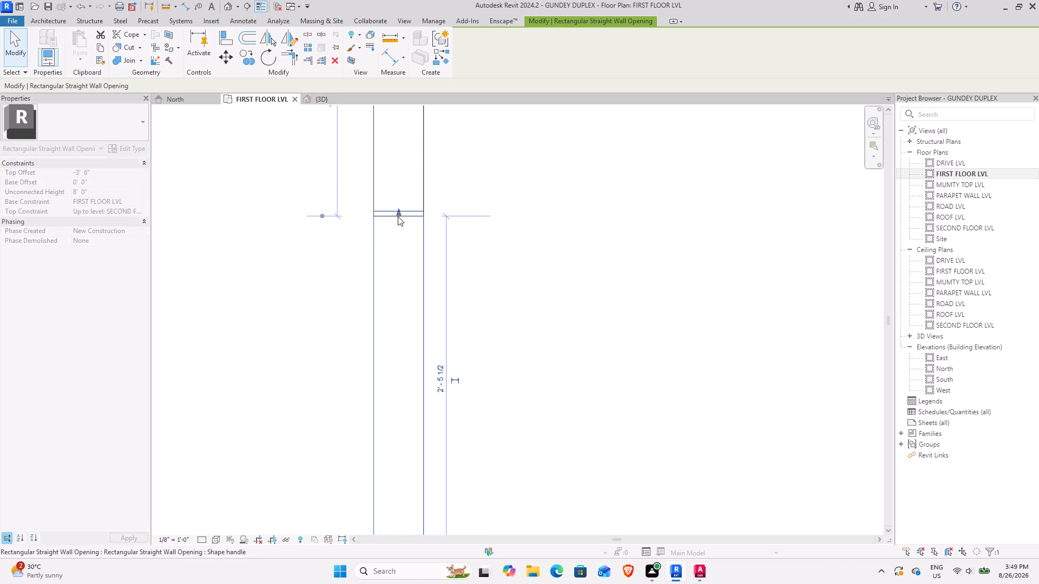
left_click(557, 313)
Examine the new wall opening, the surrounding rooms and both stairs in 3D from several angles.
left_click(344, 103)
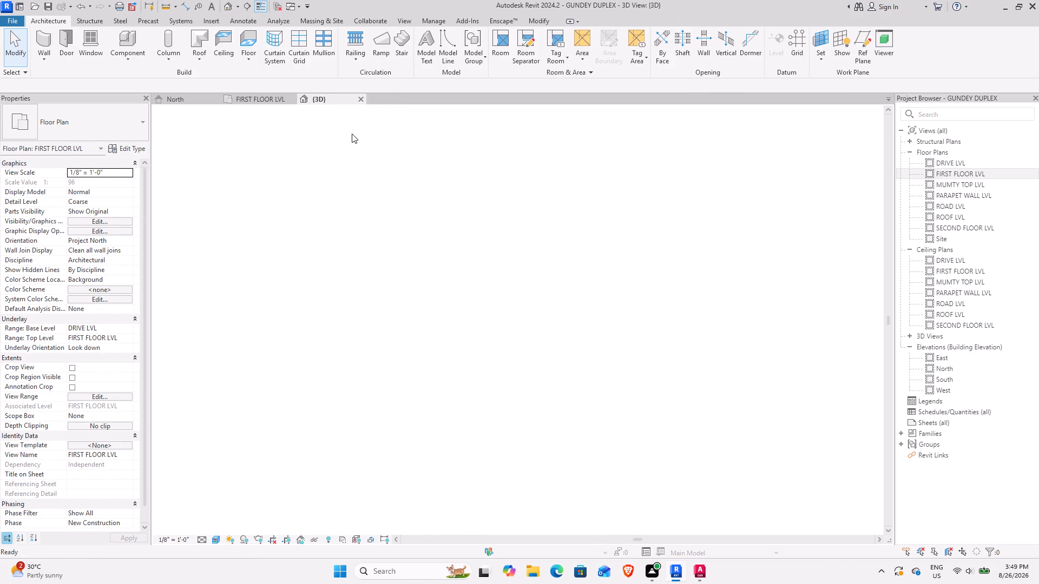
scroll(531, 311, "down", 2)
middle_click_drag(522, 348, 377, 310, "shift")
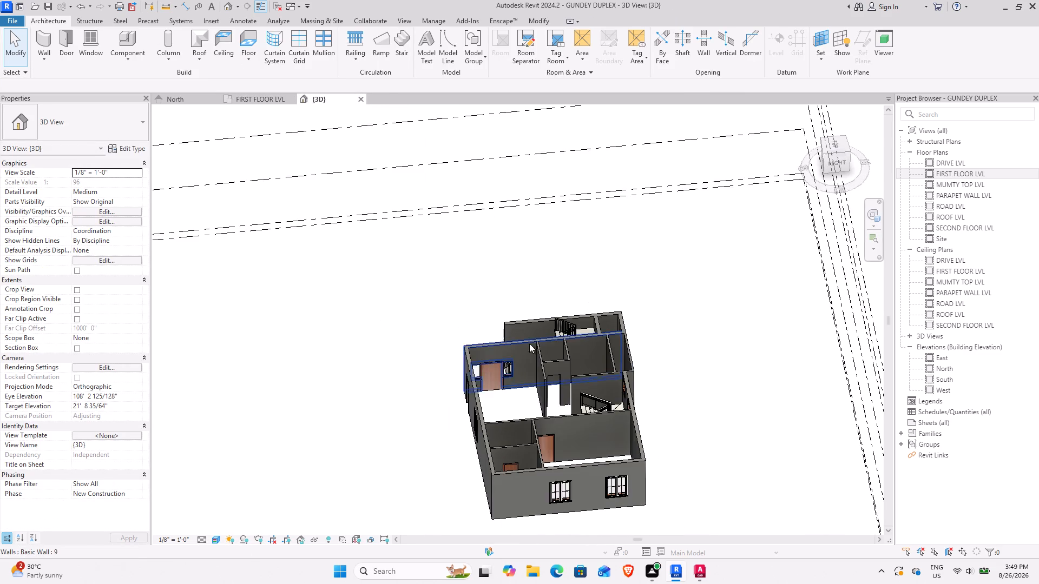
middle_click_drag(541, 341, 534, 394, "shift")
scroll(549, 357, "up", 4)
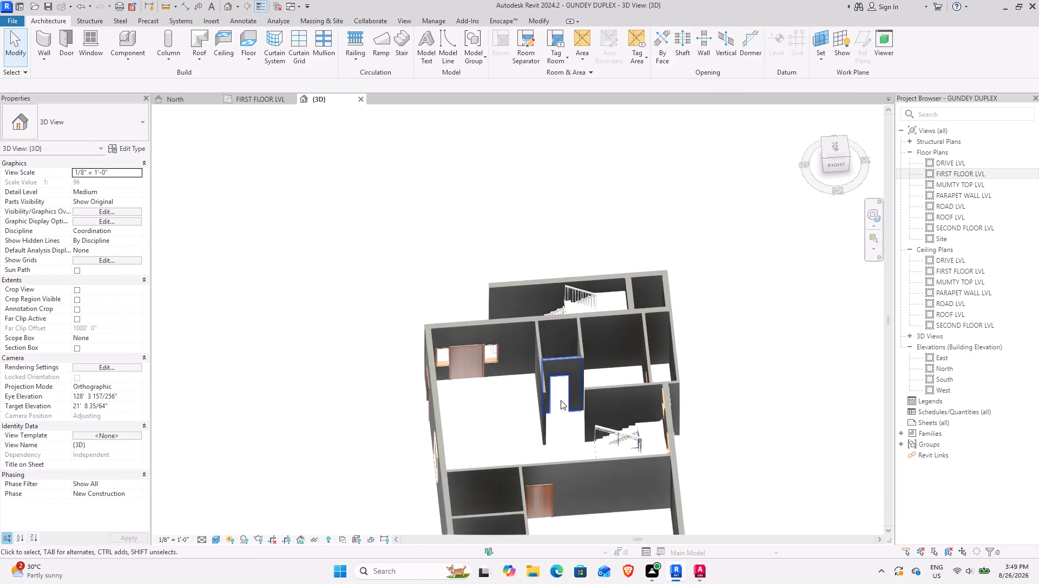
scroll(561, 400, "up", 2)
middle_click_drag(445, 420, 587, 369, "shift")
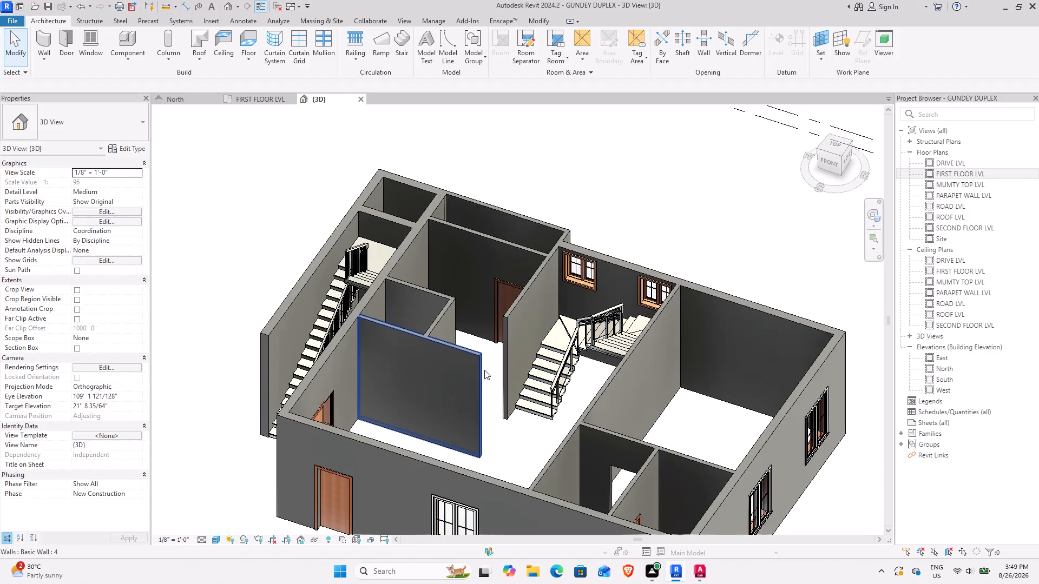
scroll(485, 371, "down", 2)
middle_click_drag(486, 375, 641, 315, "shift")
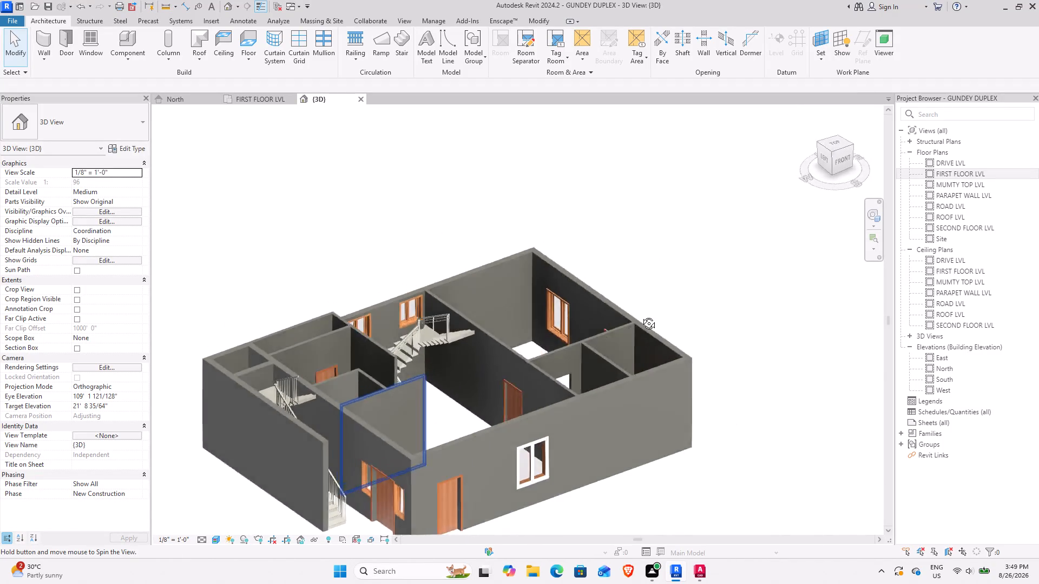
middle_click_drag(641, 315, 645, 251, "shift")
middle_click_drag(530, 352, 513, 322)
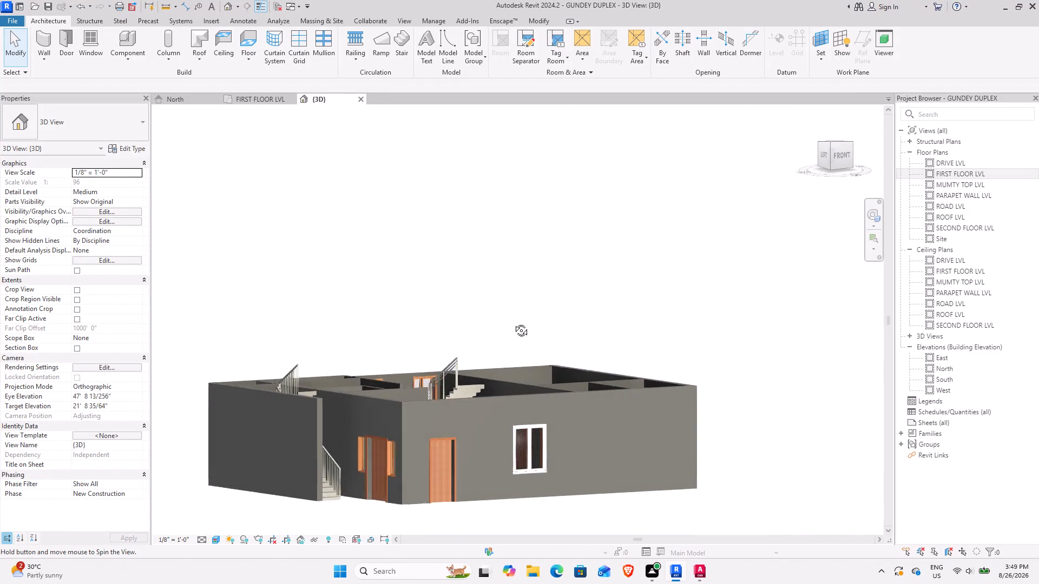
middle_click_drag(513, 322, 426, 374)
middle_click_drag(544, 380, 514, 406, "shift")
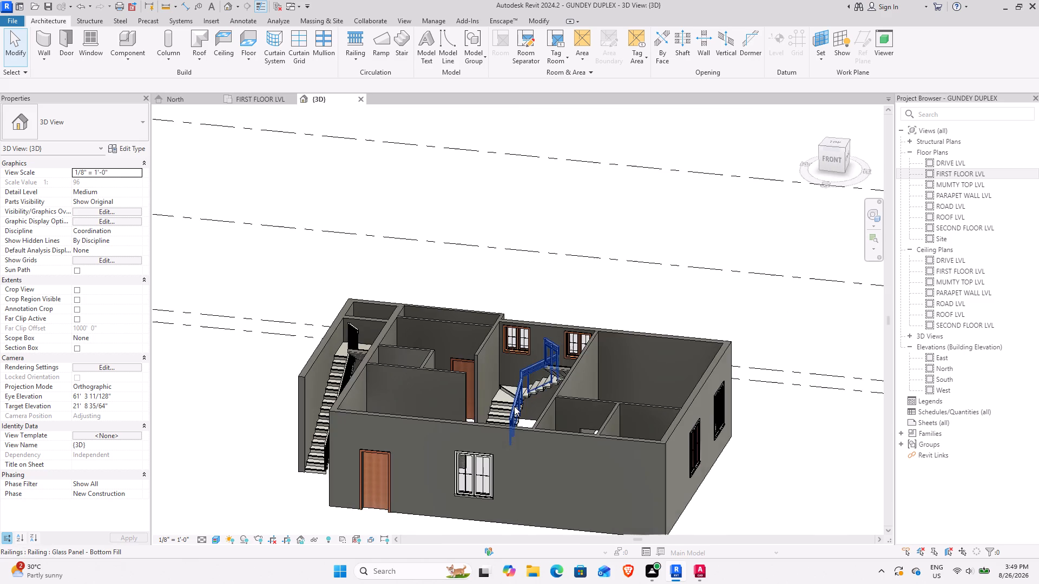
middle_click_drag(508, 394, 541, 426, "shift")
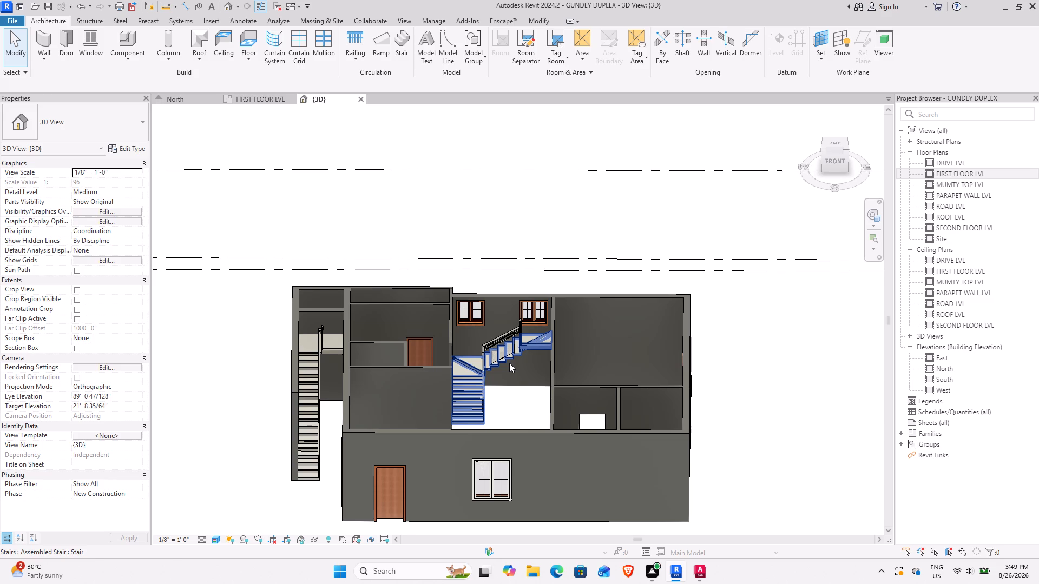
left_click(509, 363)
middle_click_drag(694, 374, 745, 470, "shift")
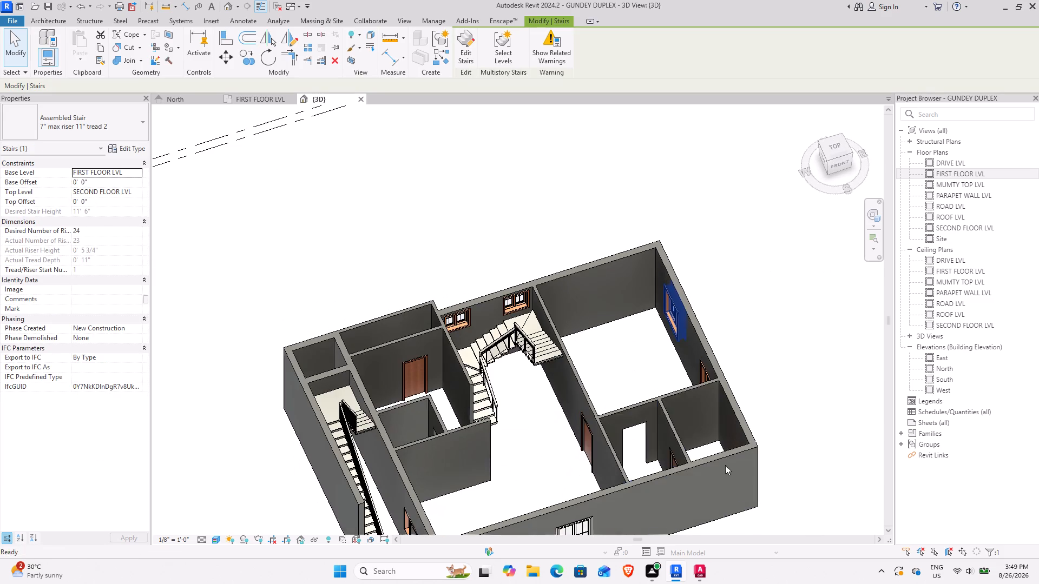
middle_click_drag(583, 433, 728, 293, "shift")
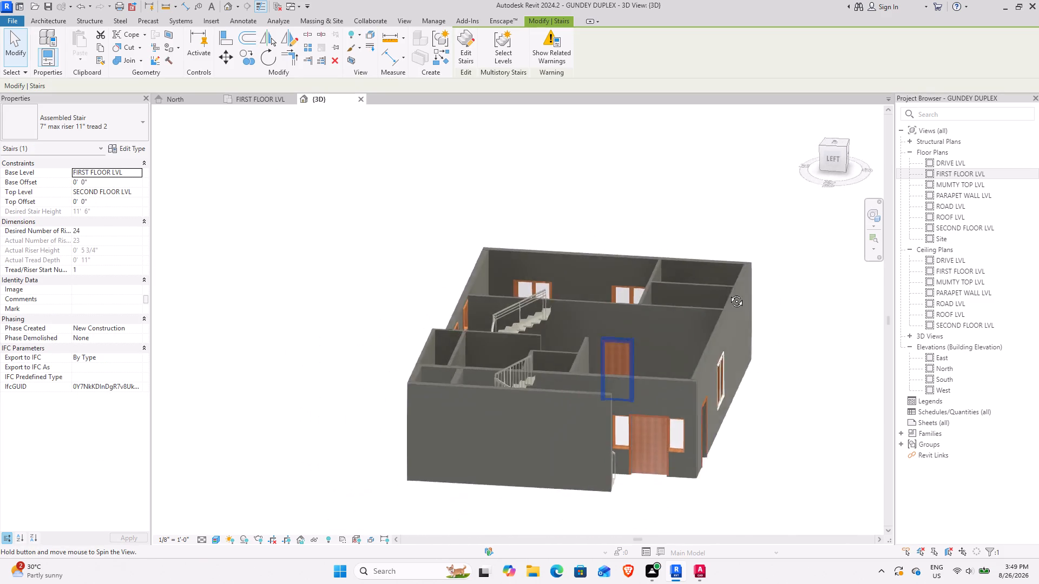
middle_click_drag(728, 293, 594, 432, "shift")
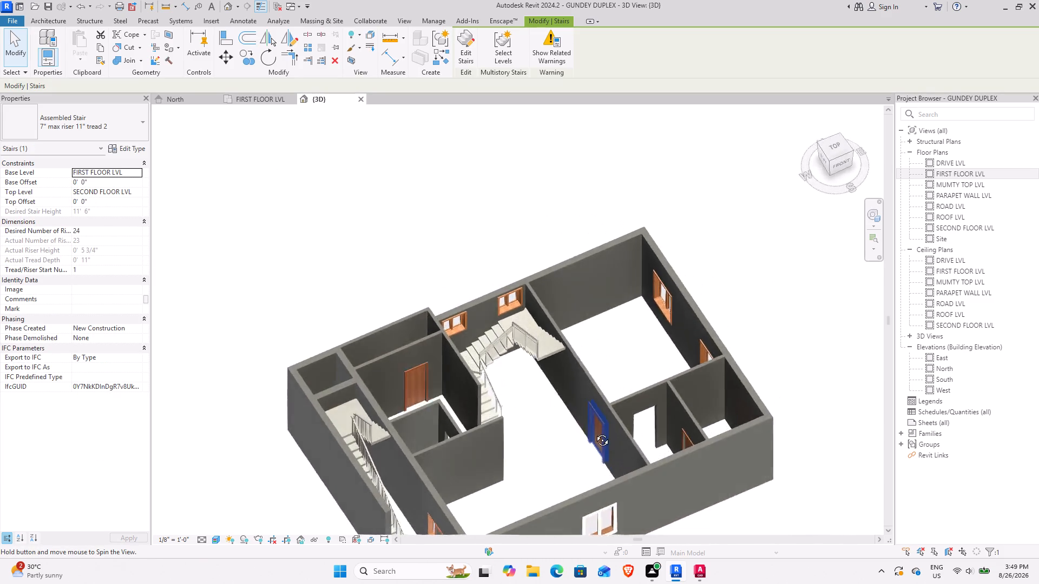
middle_click_drag(594, 432, 550, 457, "shift")
middle_click_drag(521, 444, 465, 371)
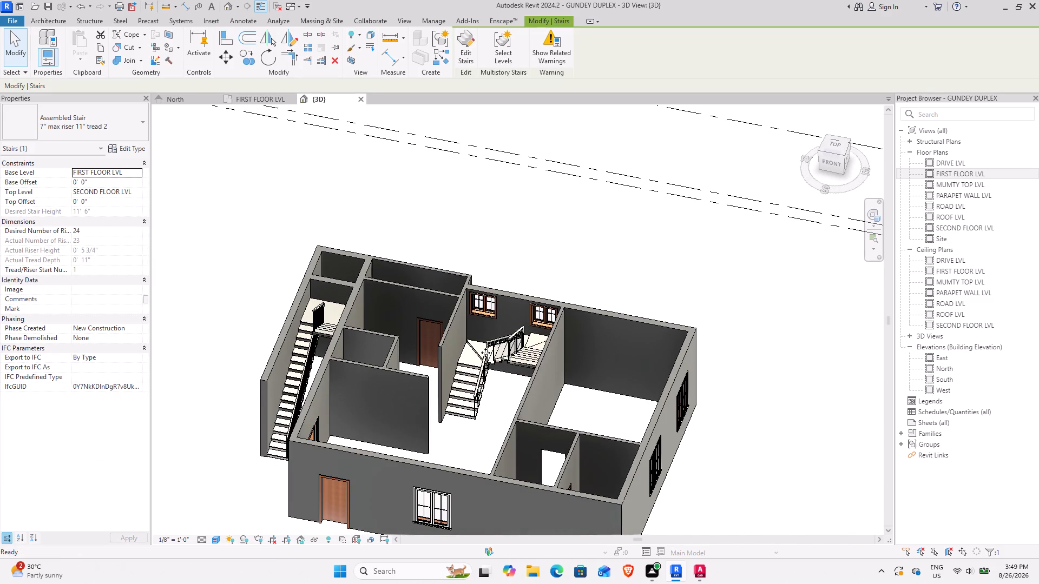
Set the Maximum Riser Height of the stair type 7" max riser 11" tread 2 to 7".
left_click(531, 370)
left_click(136, 151)
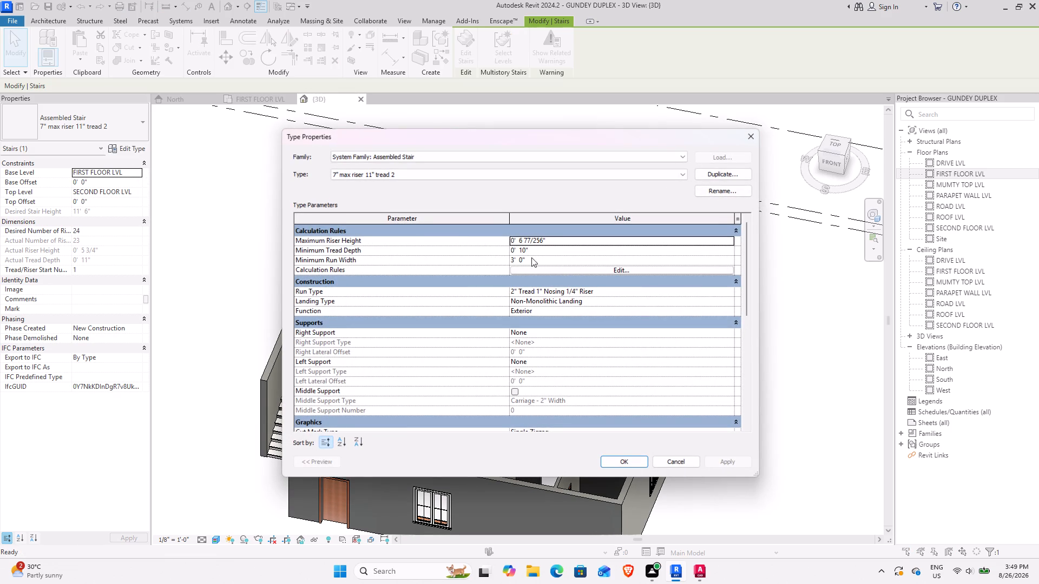
left_click(560, 242)
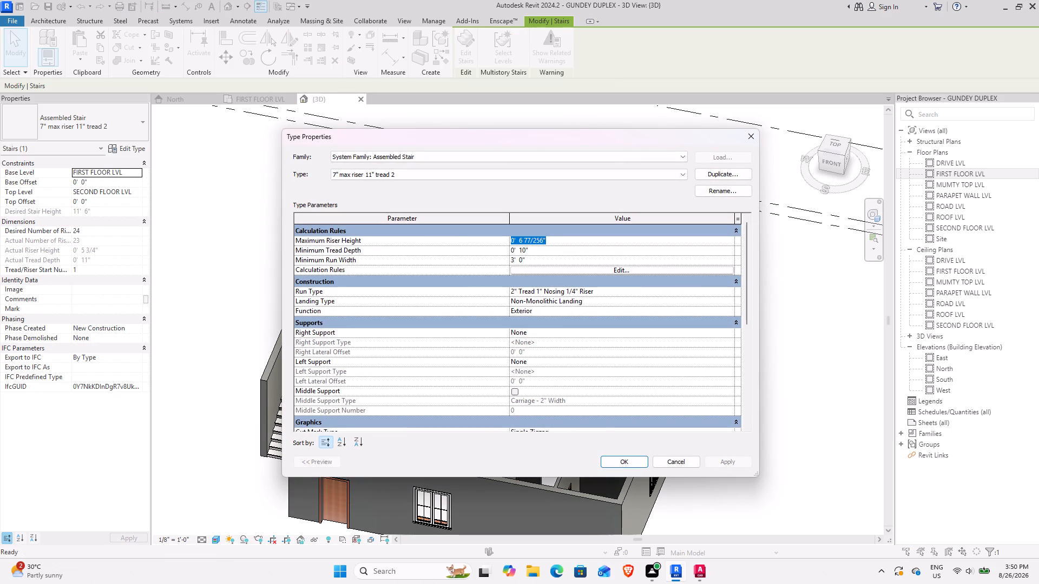
type("7\"")
key("Return")
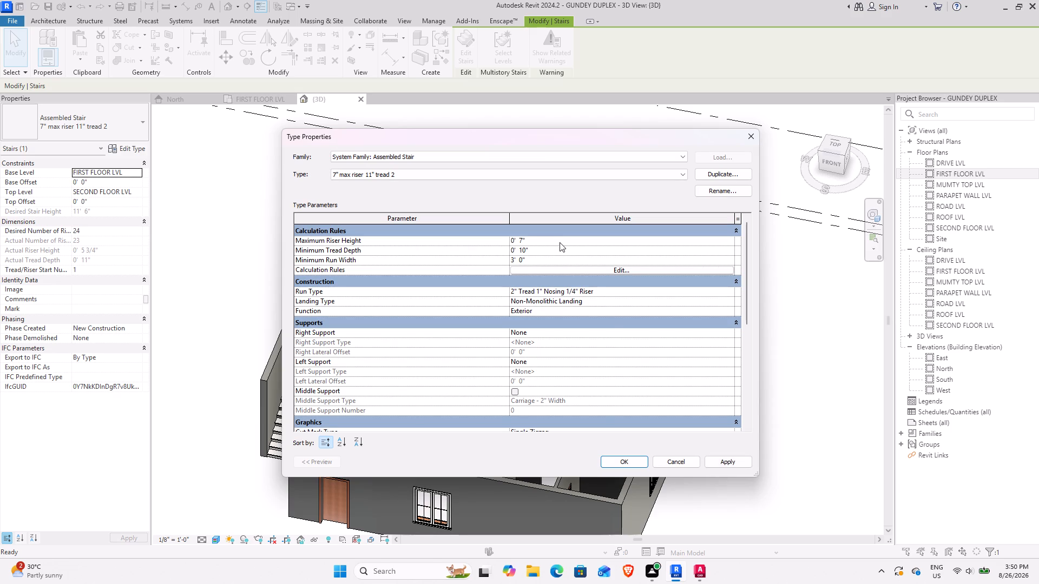
left_click(721, 460)
left_click(618, 461)
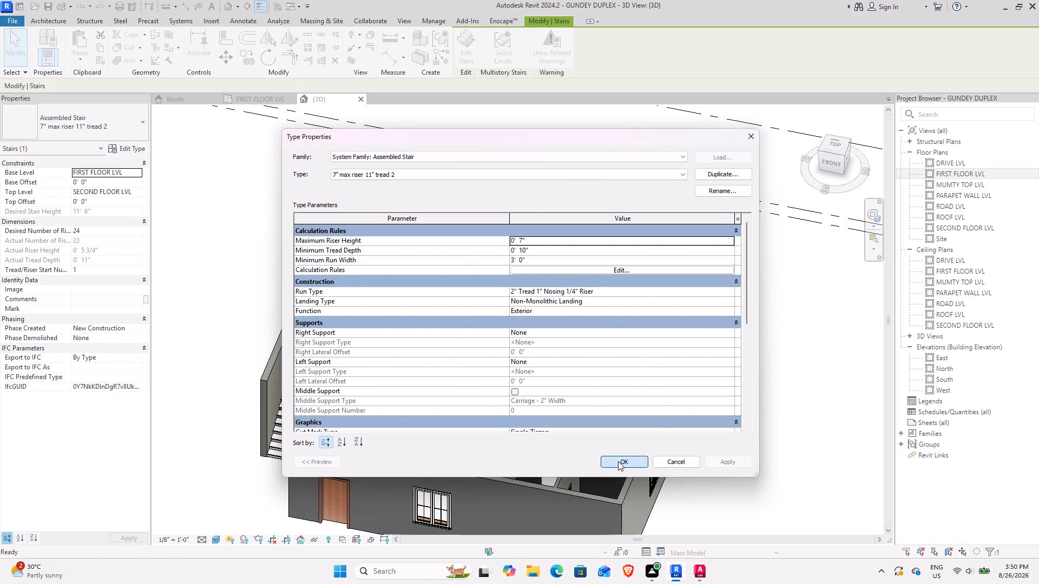
Delete the U-shaped first-to-second-floor stair beside the two windows in the 3D view.
middle_click_drag(505, 464, 715, 311)
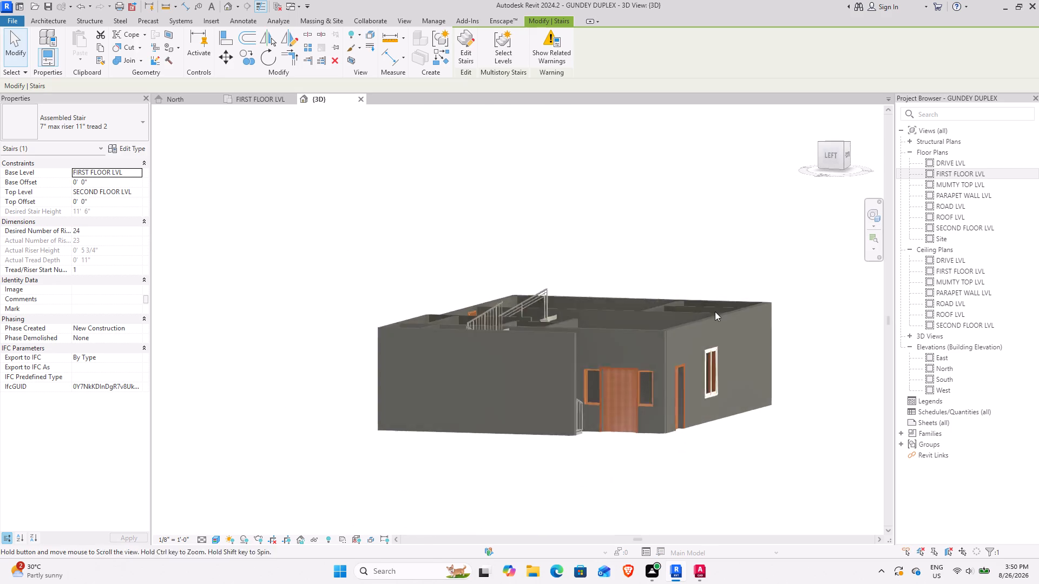
middle_click_drag(696, 318, 452, 462)
middle_click_drag(449, 439, 522, 270, "shift")
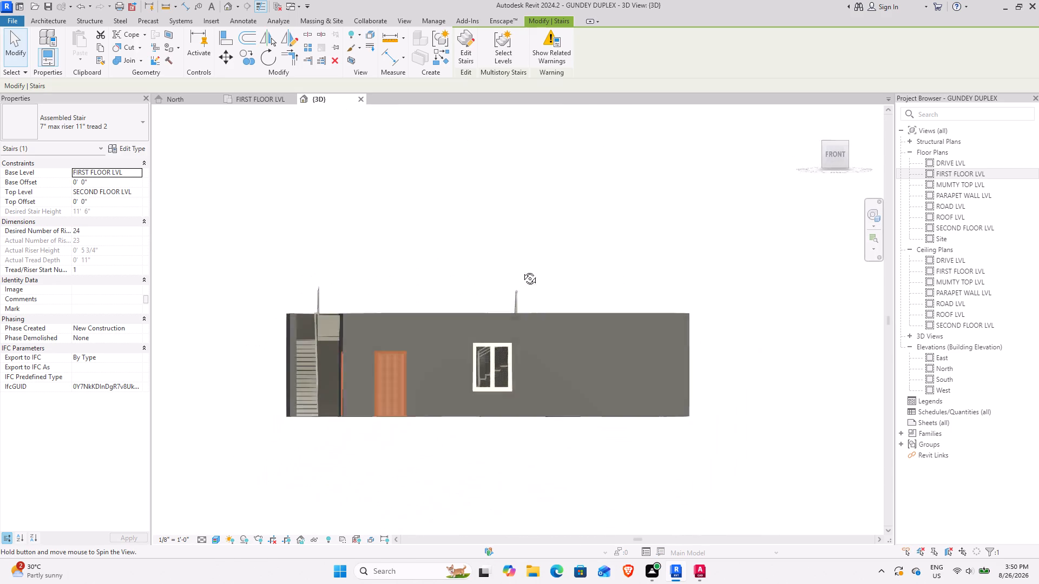
middle_click_drag(522, 270, 386, 482, "shift")
middle_click_drag(375, 479, 477, 501, "shift")
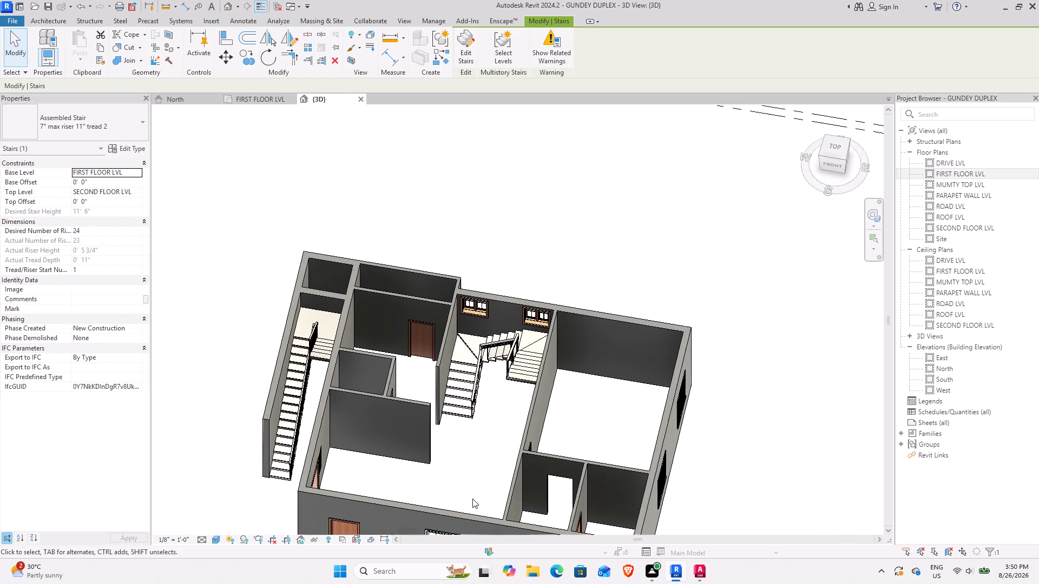
scroll(517, 352, "up", 8)
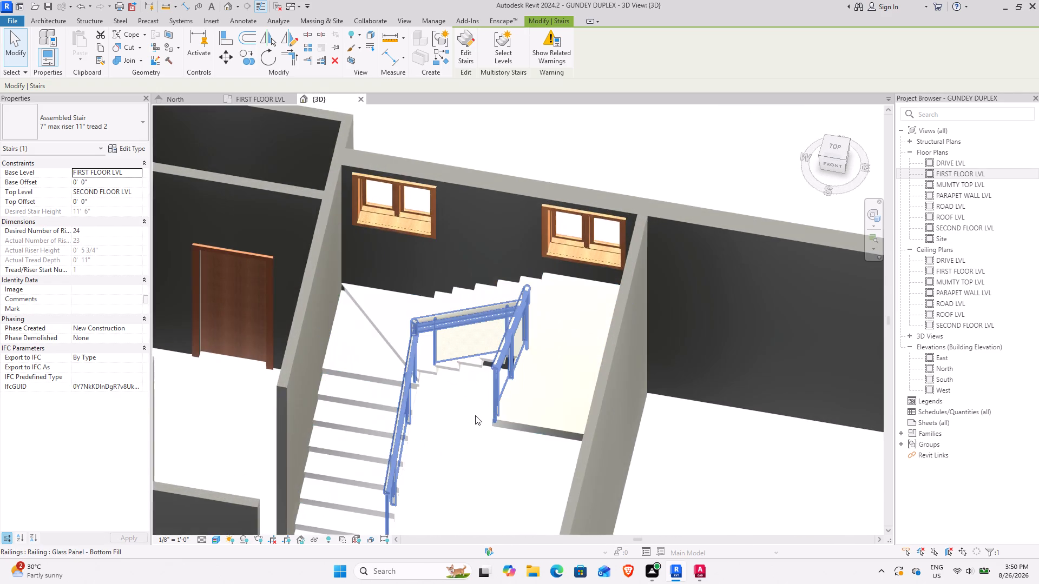
middle_click_drag(472, 418, 505, 387, "shift")
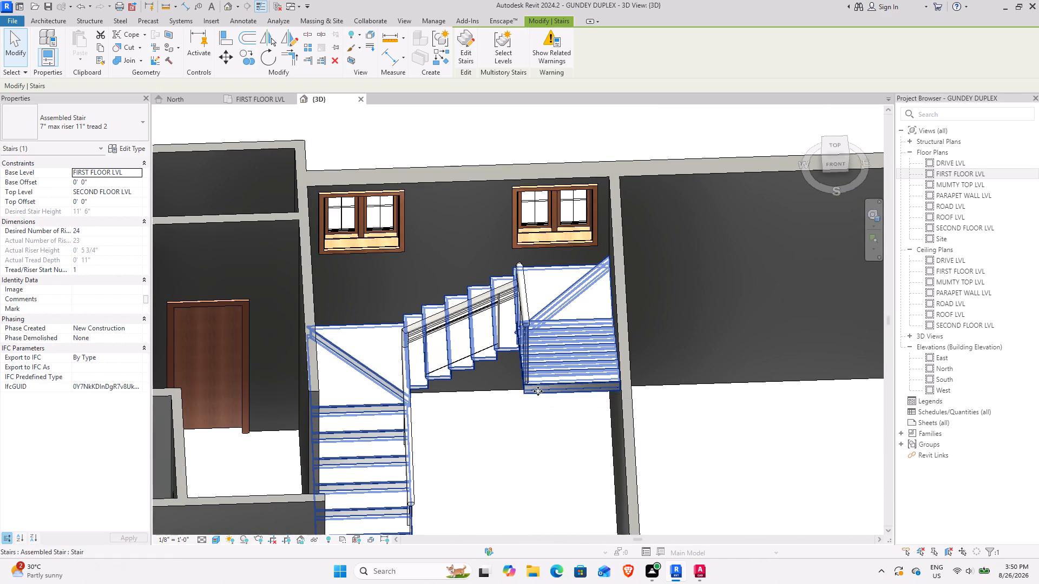
left_click(538, 390)
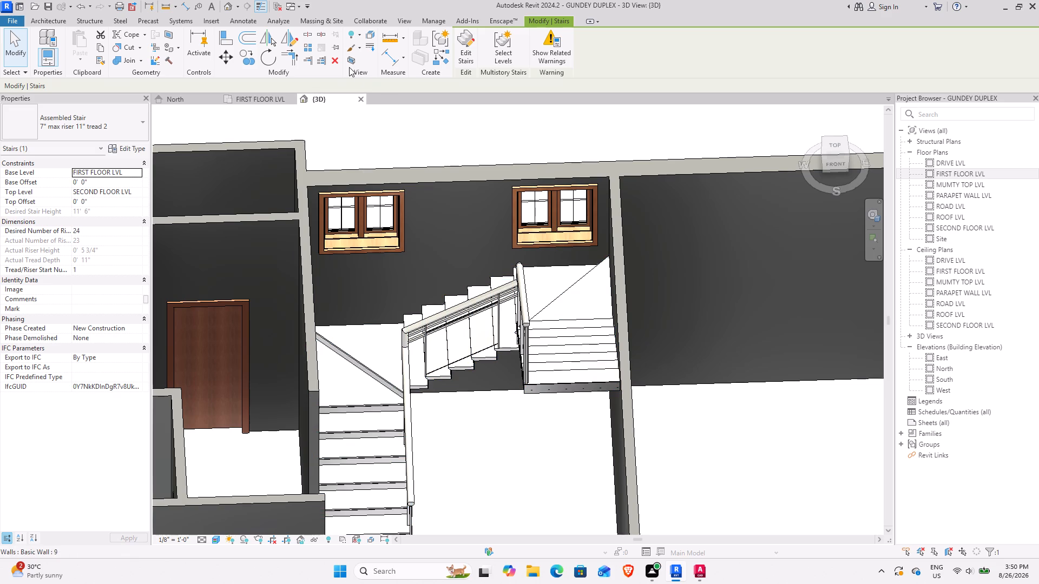
left_click(336, 59)
Start a new stair from FIRST FLOOR LVL to SECOND FLOOR LVL in the first-floor plan, using the Precast Stair type.
scroll(468, 381, "down", 7)
middle_click_drag(458, 385, 445, 406, "shift")
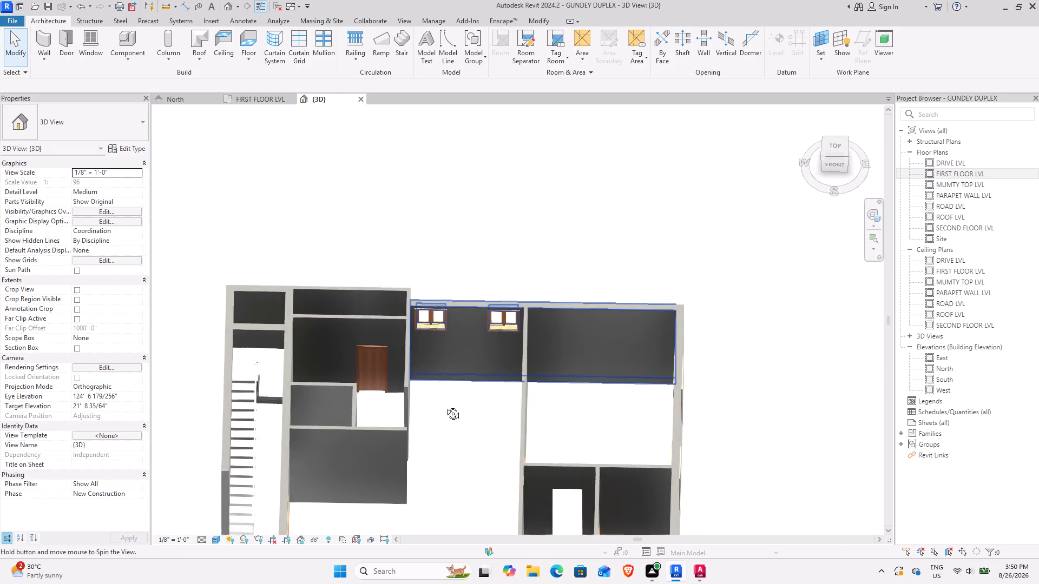
middle_click_drag(445, 406, 437, 424, "shift")
middle_click_drag(437, 424, 470, 430, "shift")
left_click(239, 98)
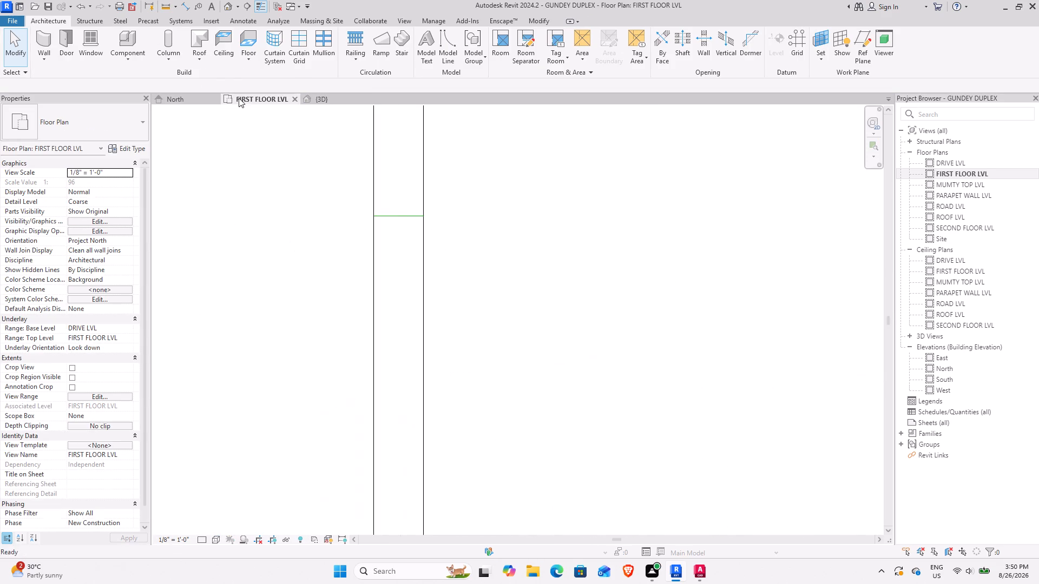
scroll(449, 332, "down", 17)
middle_click_drag(464, 278, 320, 362)
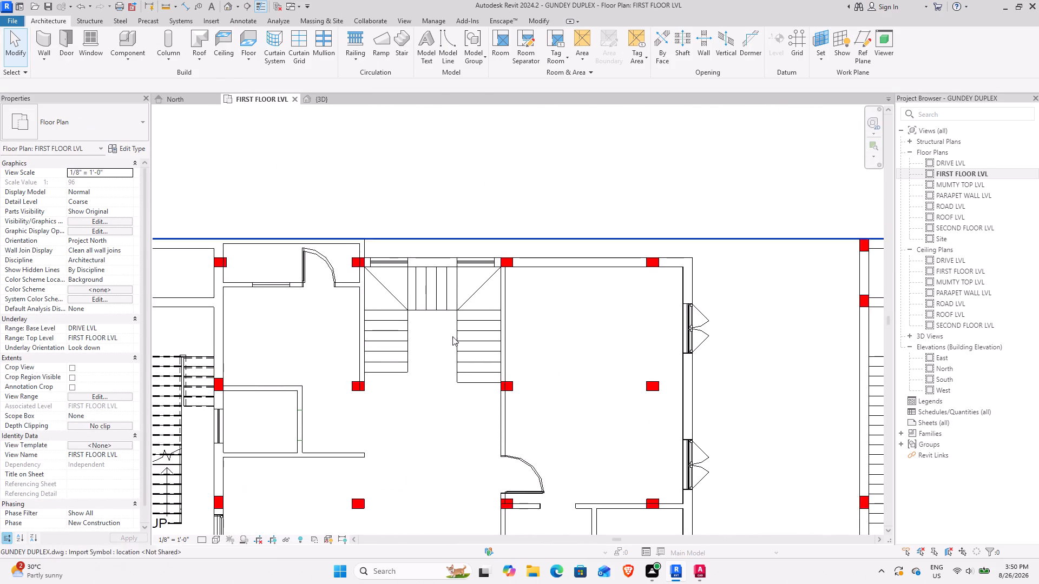
scroll(441, 317, "up", 5)
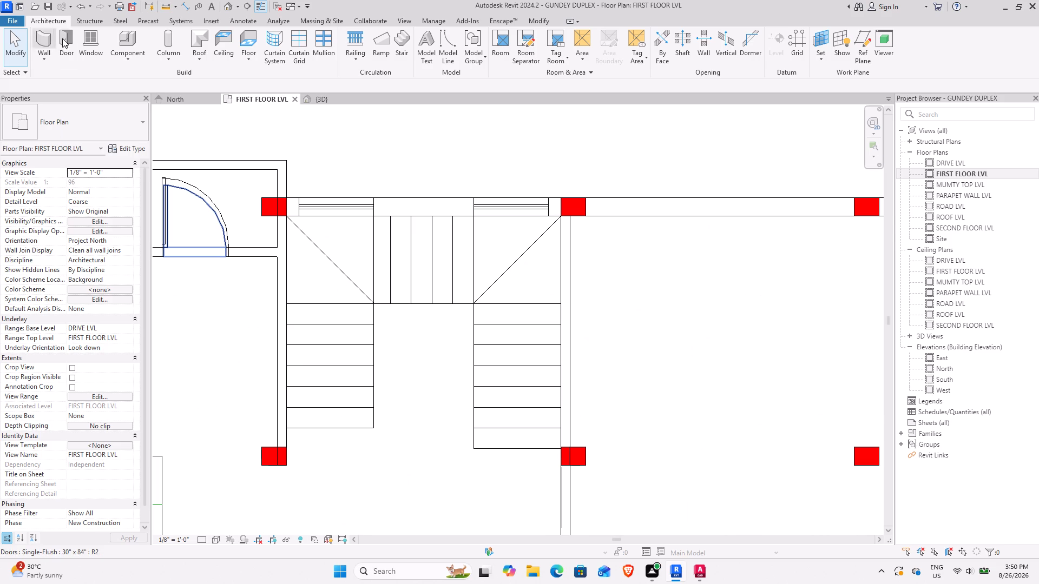
left_click(403, 39)
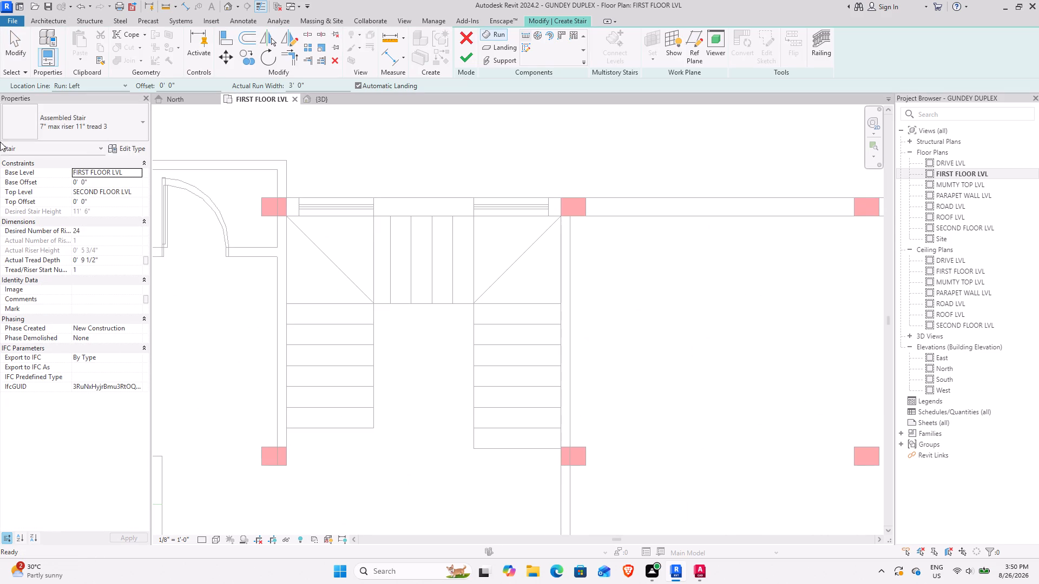
left_click(94, 122)
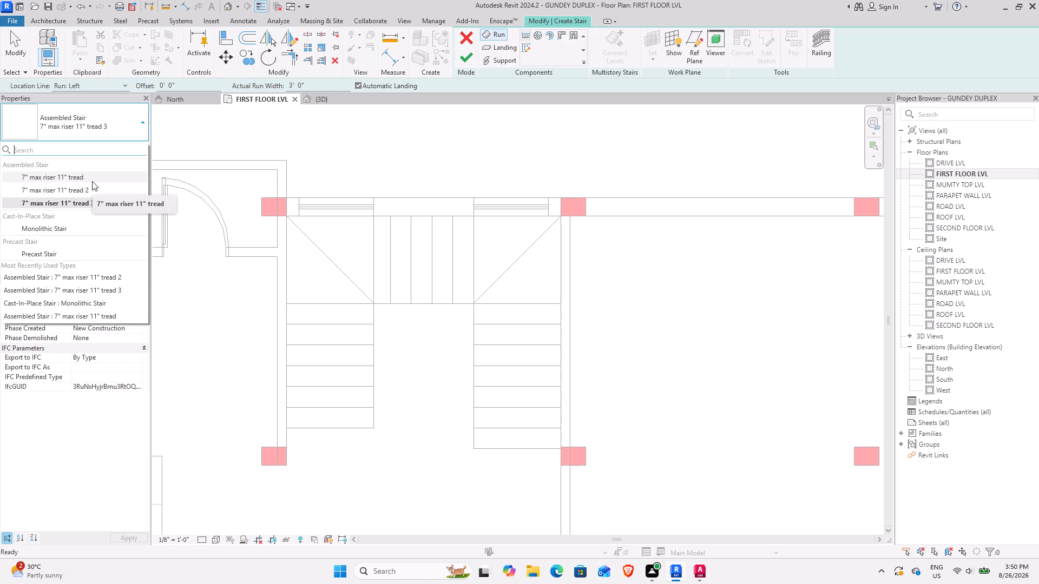
left_click(52, 255)
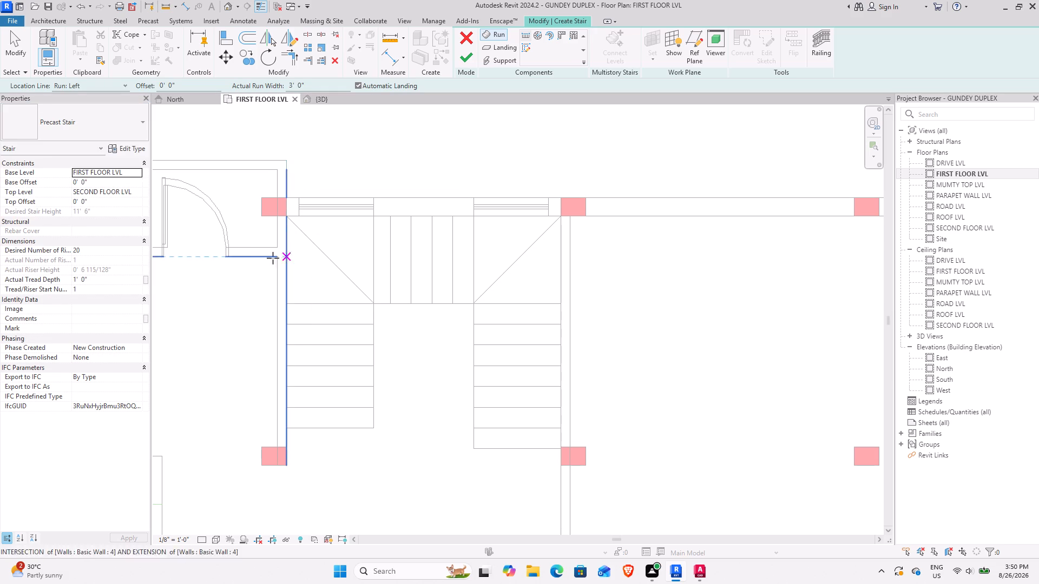
Set the Maximum Riser Height of the Precast Stair type to 6".
left_click(130, 147)
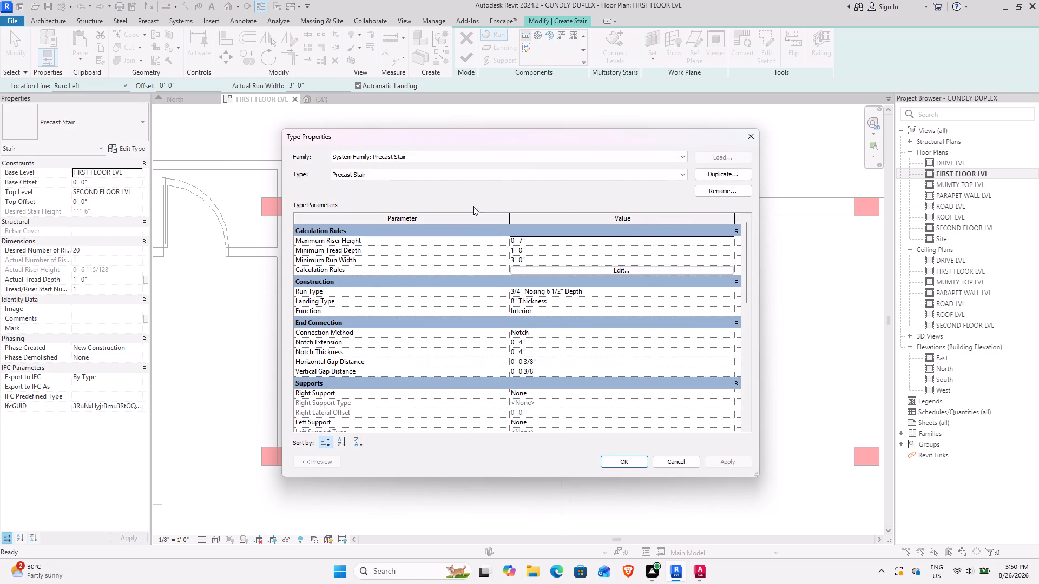
left_click(537, 242)
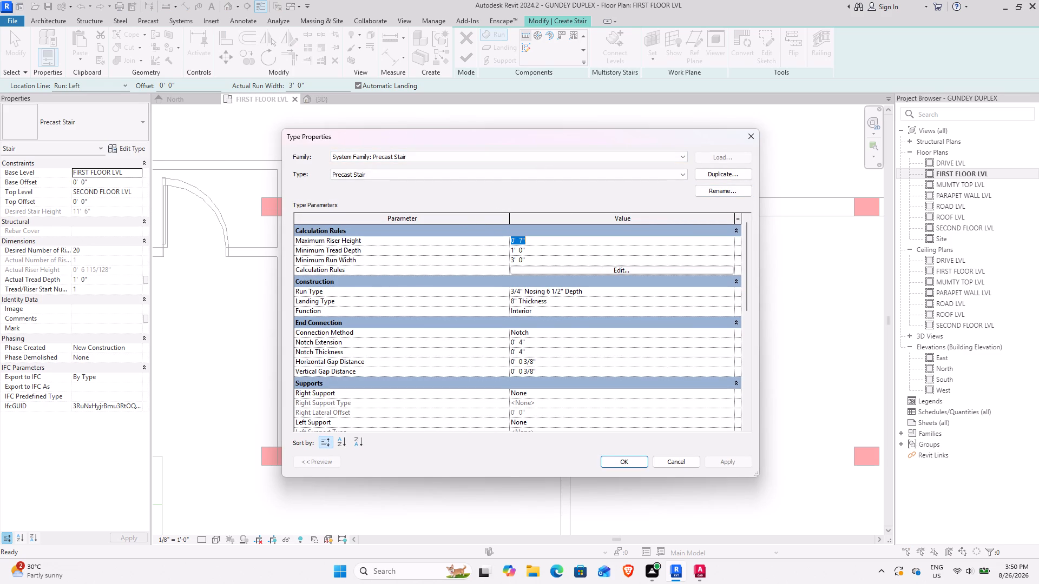
type("6\"")
key("Return")
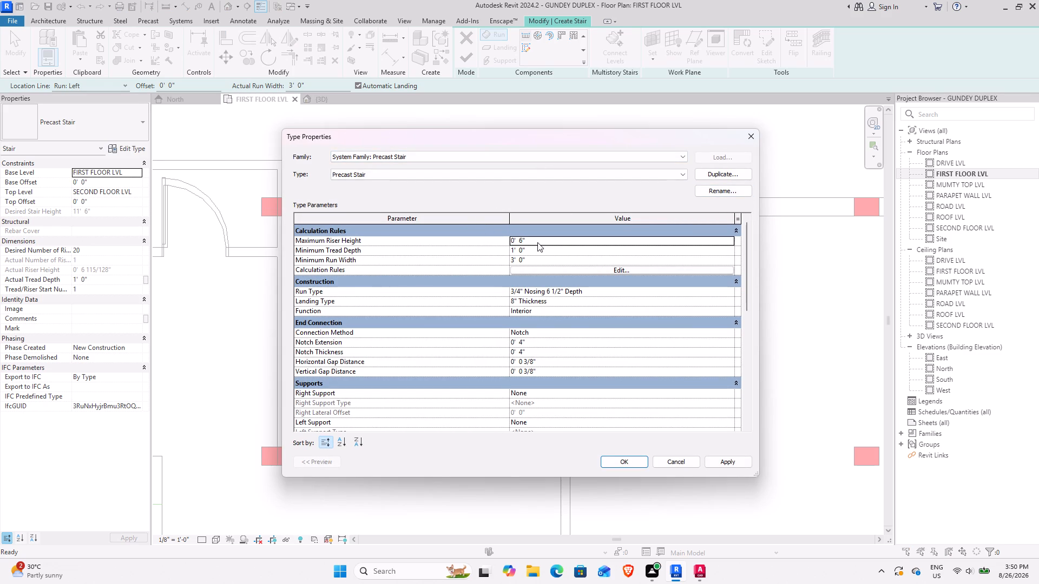
left_click(732, 463)
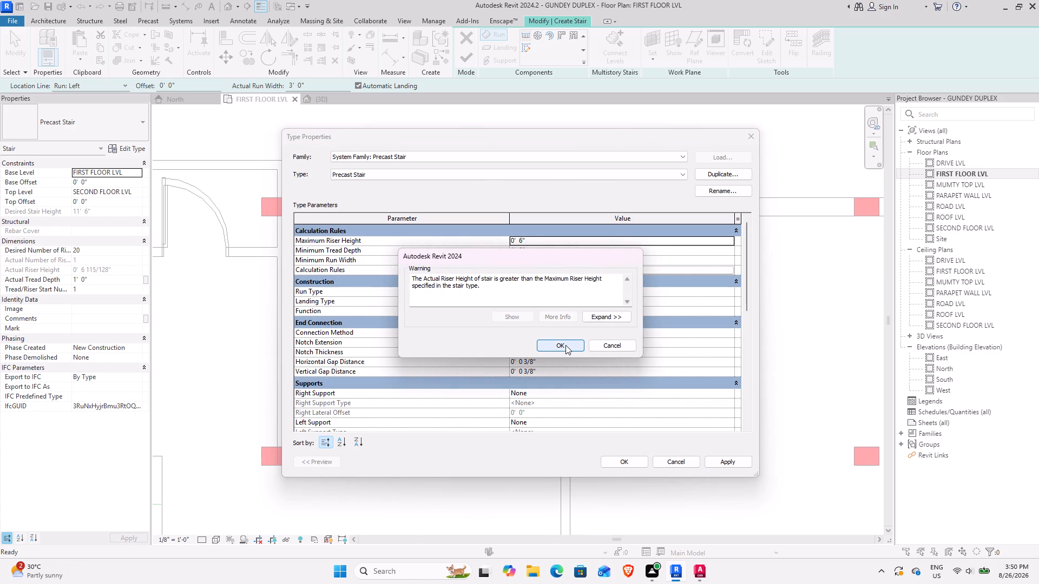
left_click(565, 345)
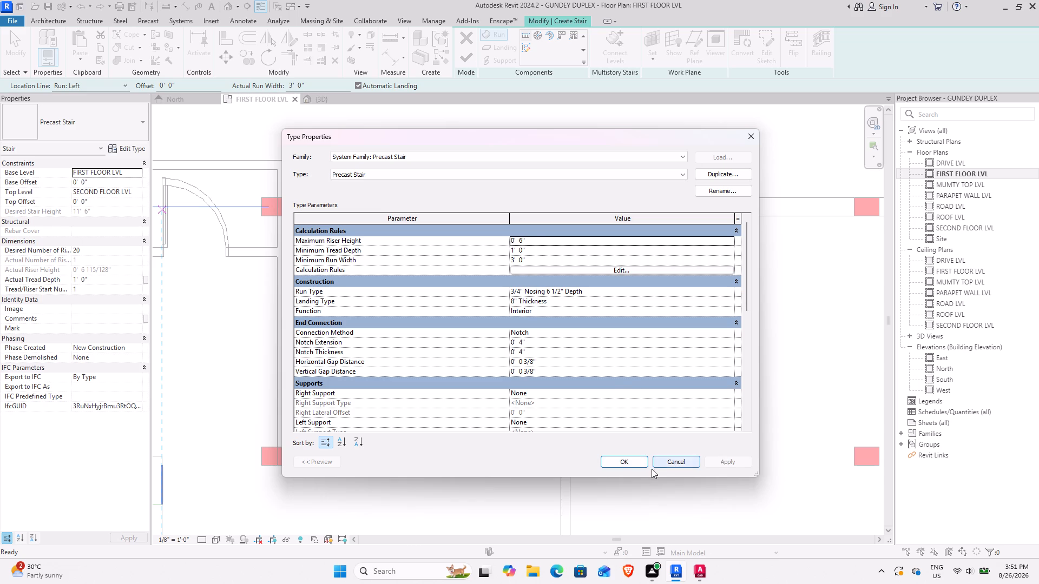
left_click(621, 463)
left_click(120, 149)
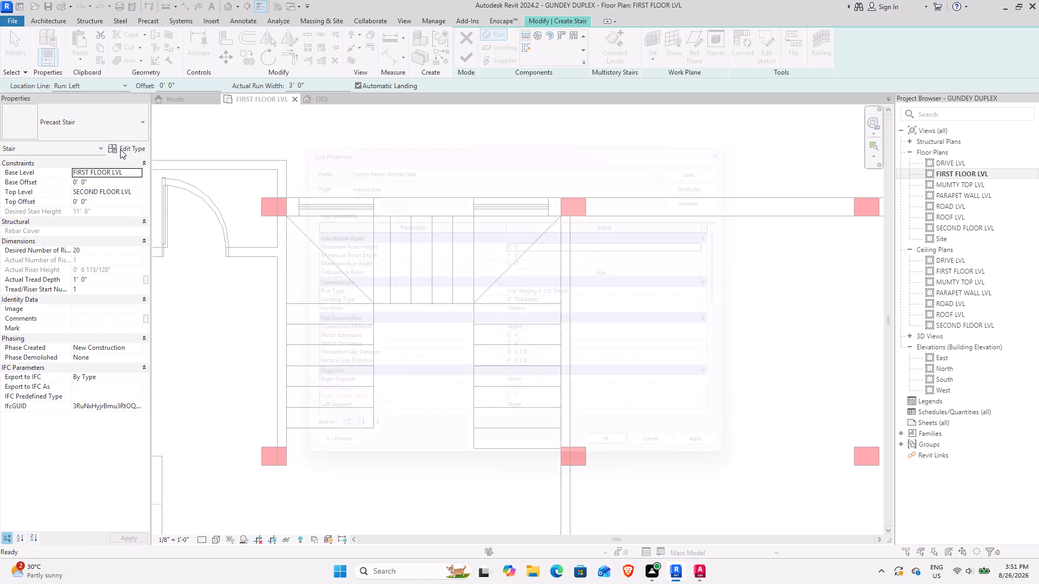
left_click(625, 455)
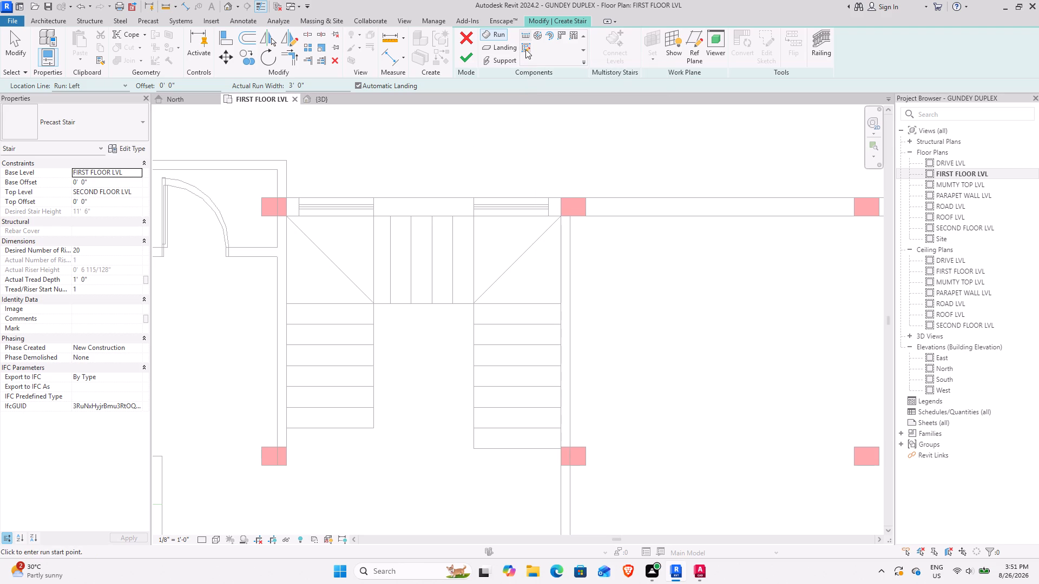
Sketch the U-shaped run's outer boundary along the walls, 8'-6" by 11'-0" by 9'-4", ending at the east flight's last tread line.
left_click(525, 49)
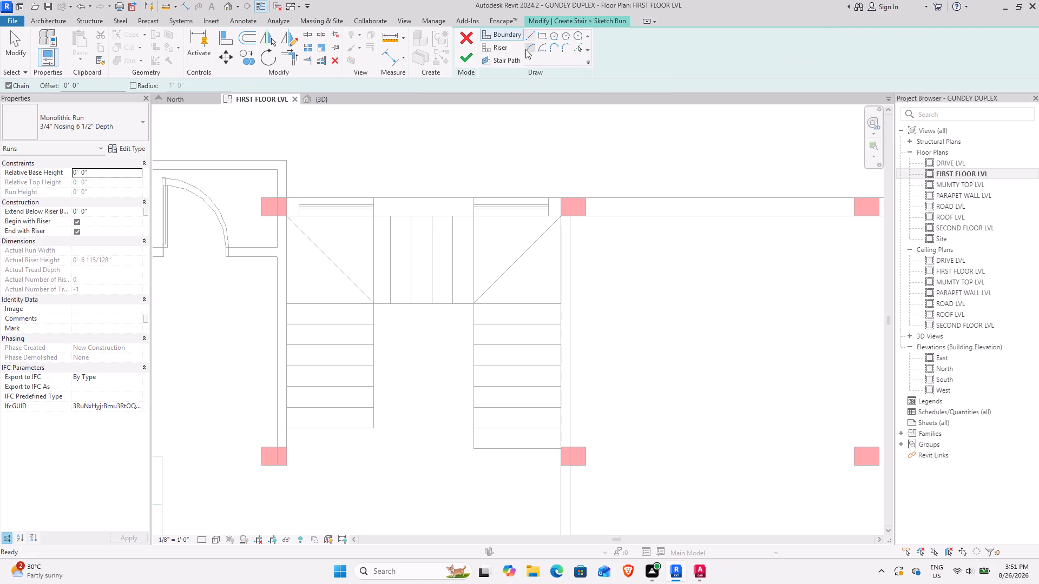
left_click(288, 431)
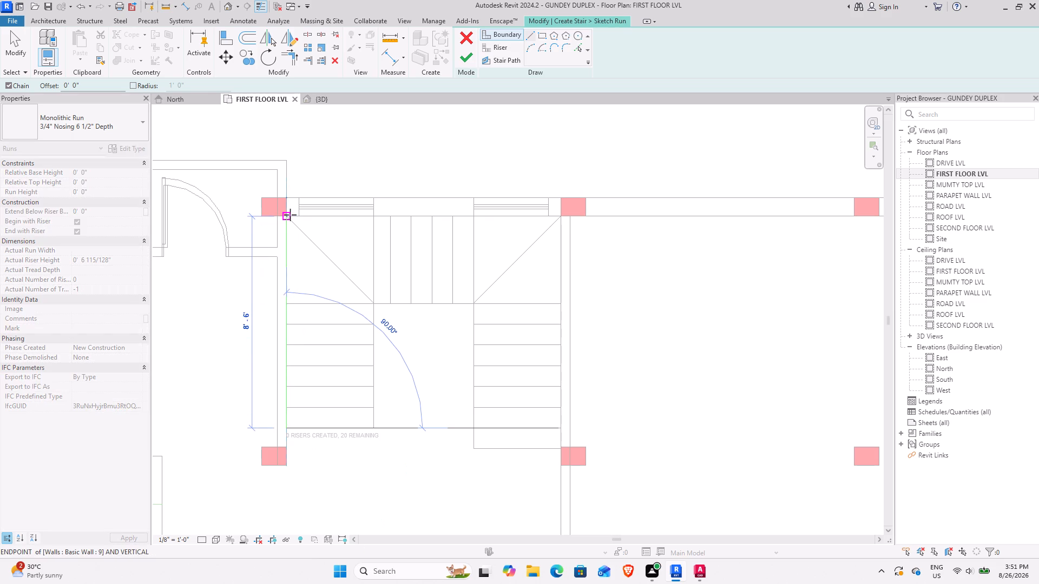
left_click(290, 215)
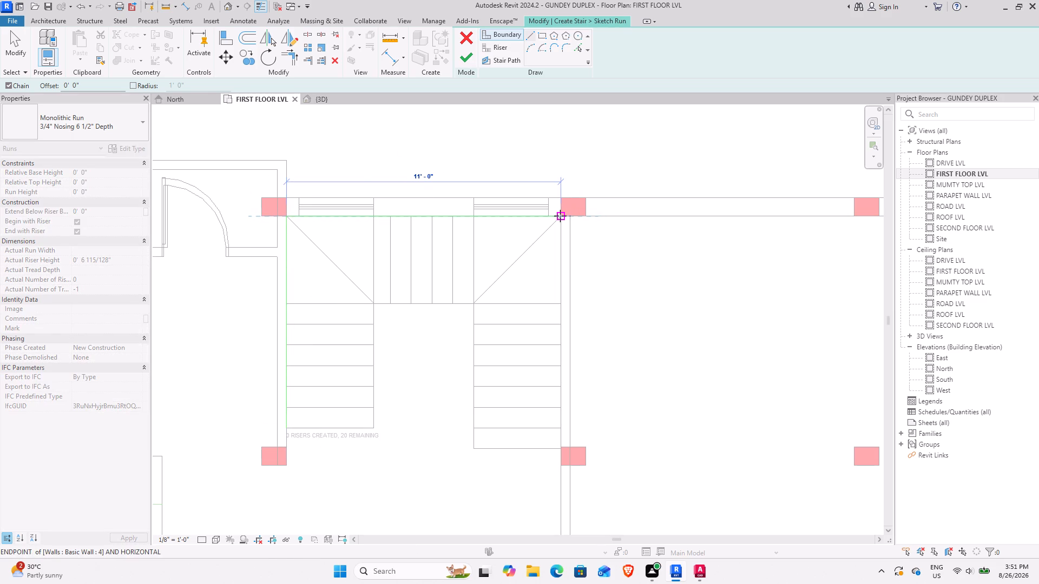
left_click(560, 216)
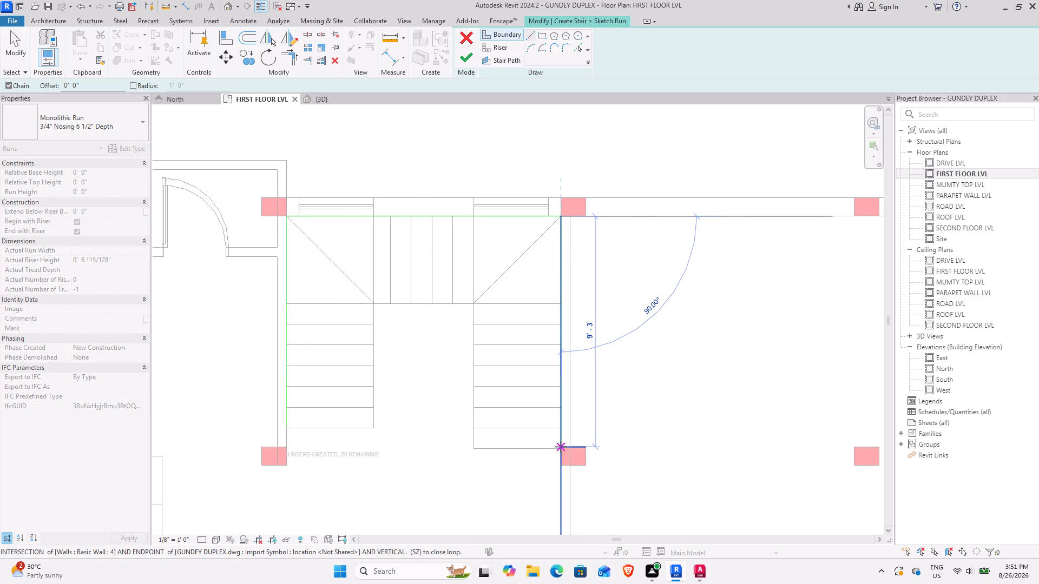
left_click(561, 447)
scroll(561, 452, "up", 2)
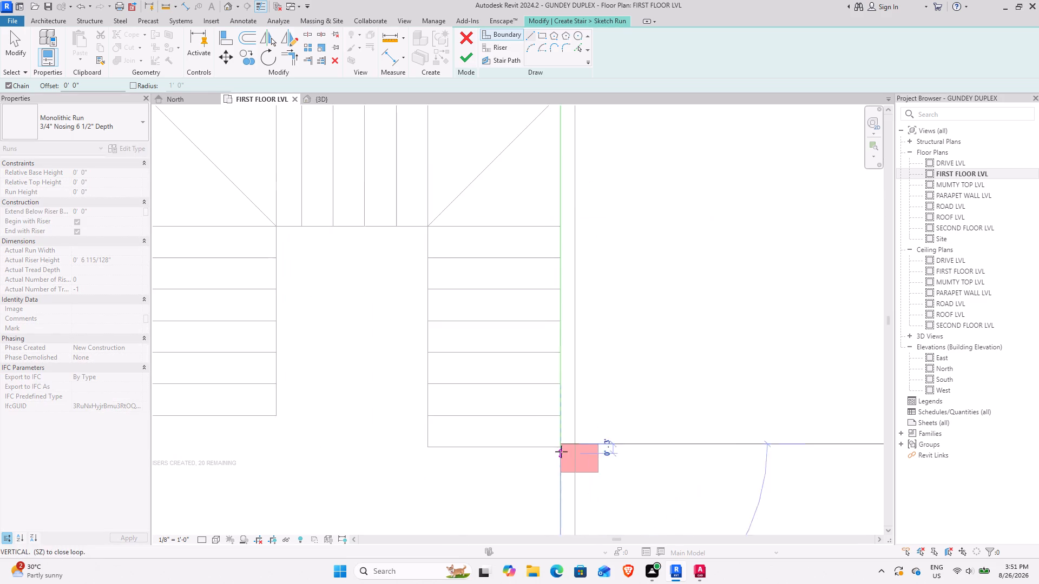
scroll(561, 452, "up", 8)
key("Escape")
key("Escape")
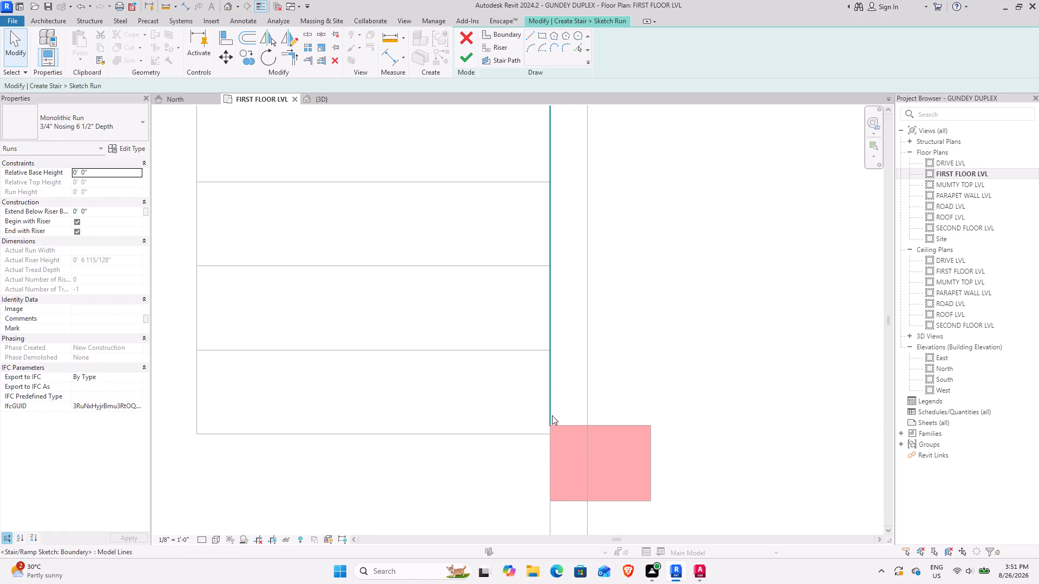
left_click(552, 415)
left_click_drag(550, 426, 549, 435)
scroll(488, 447, "down", 3)
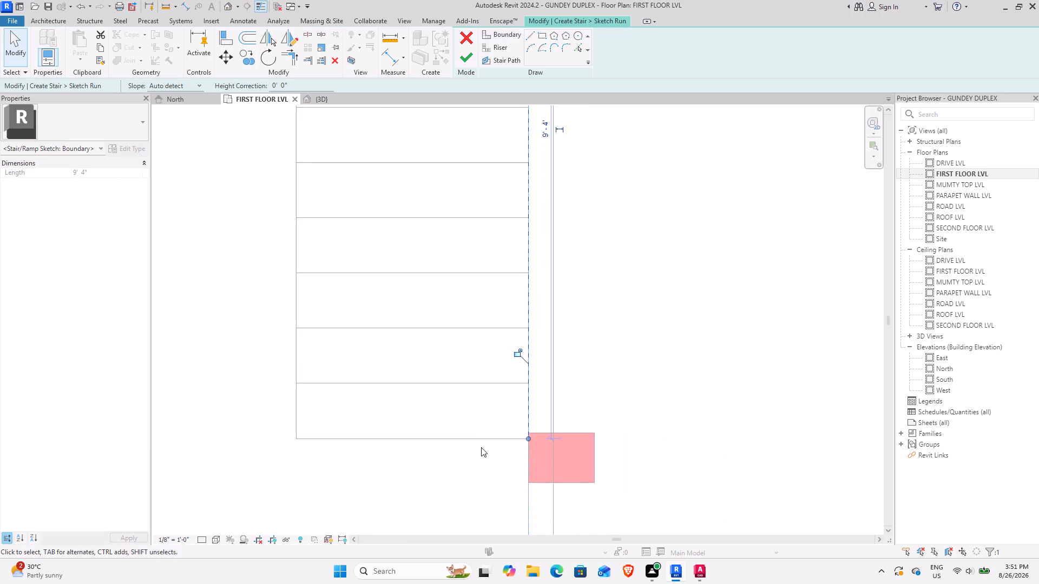
scroll(481, 447, "down", 7)
Sketch the inner boundary around the stairwell over the underlay lines, with a 4'-0" middle segment and a 5'-0" west side.
left_click(503, 32)
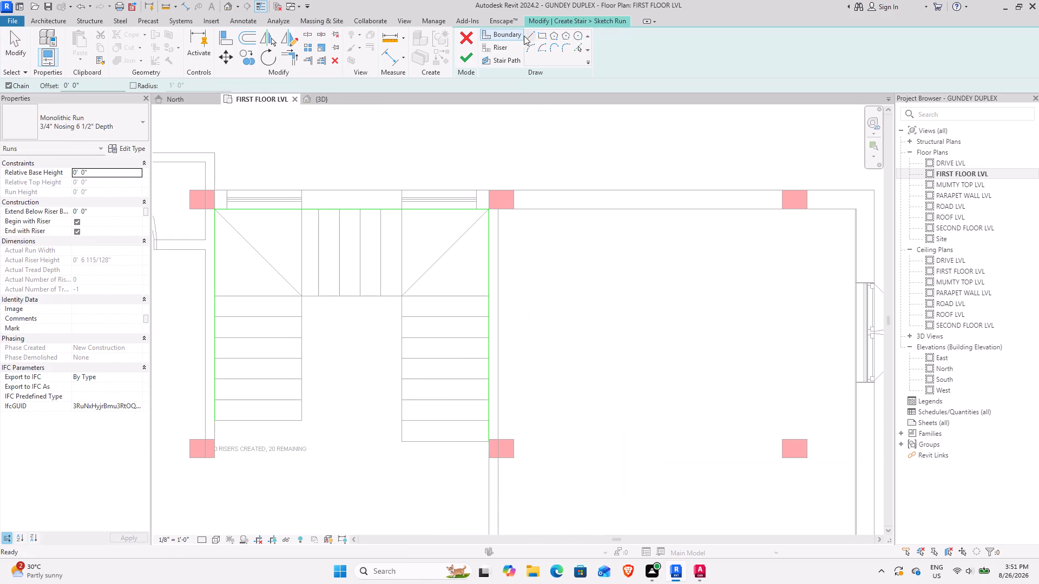
left_click(525, 36)
left_click(403, 442)
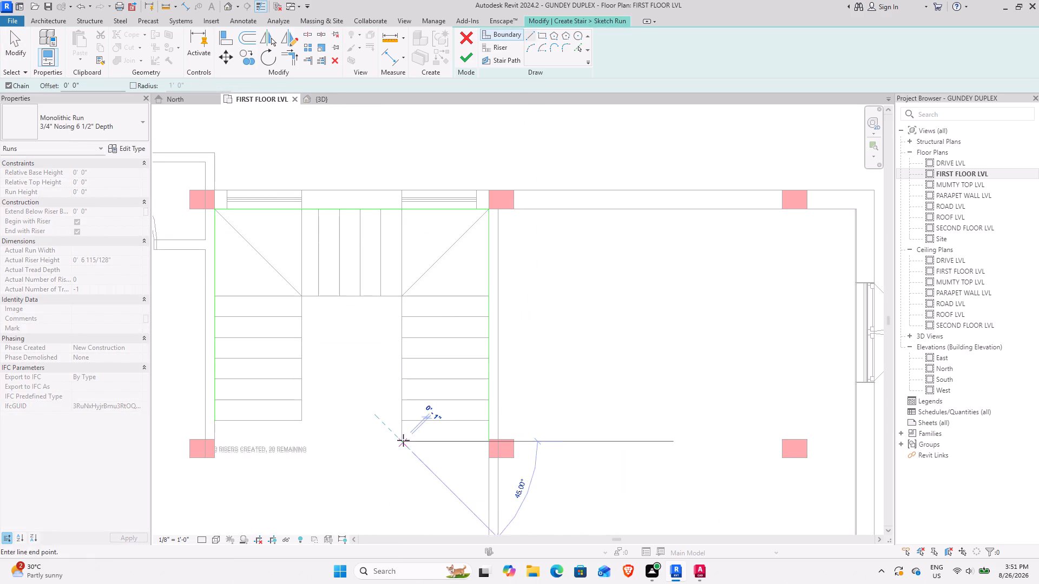
left_click(403, 298)
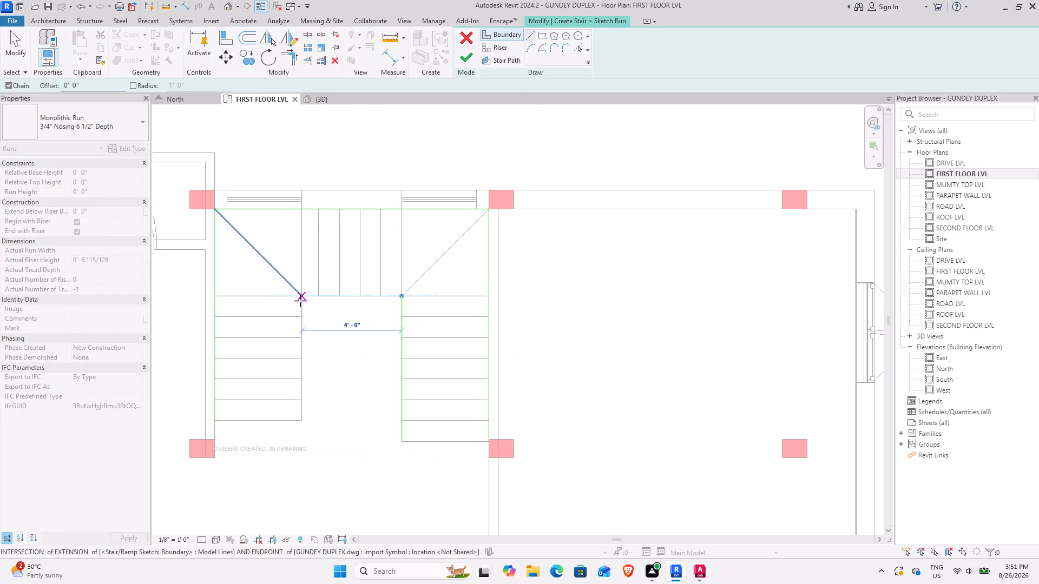
left_click(303, 295)
left_click(303, 420)
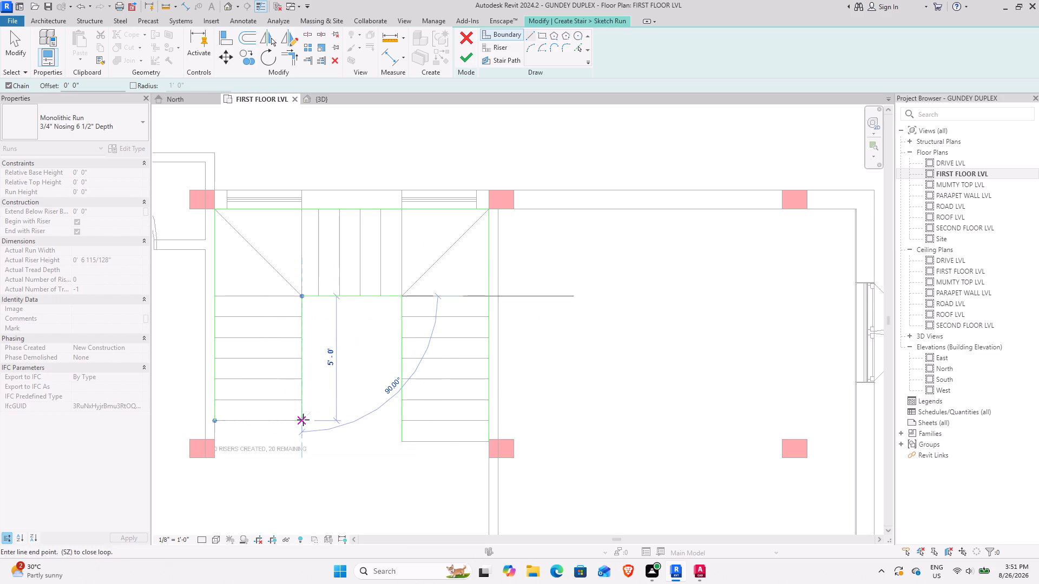
key("Escape")
middle_click_drag(365, 412, 463, 445)
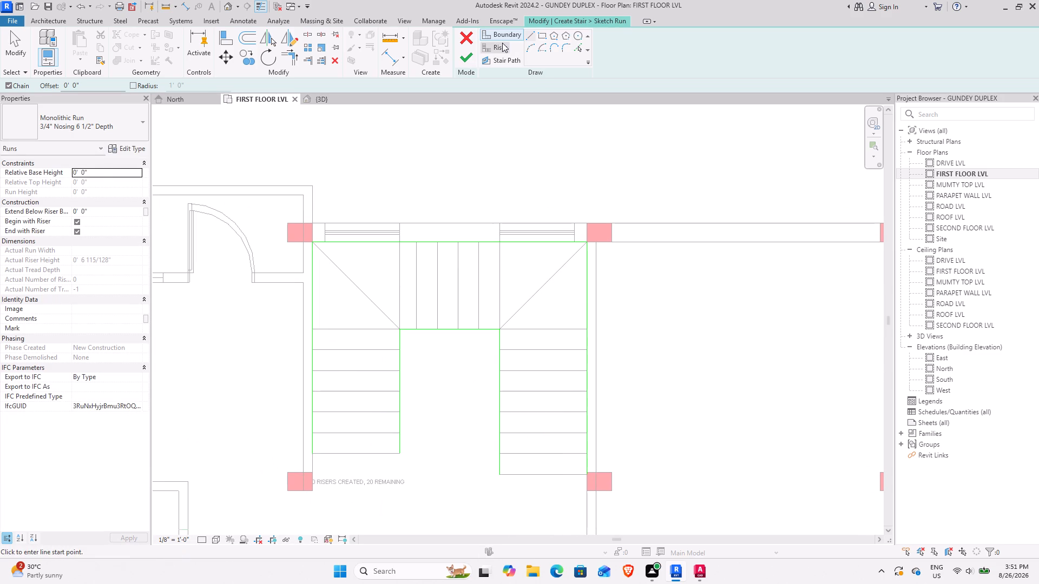
Draw the first two riser lines across the open south end of the west flight, following the underlay treads.
left_click(502, 43)
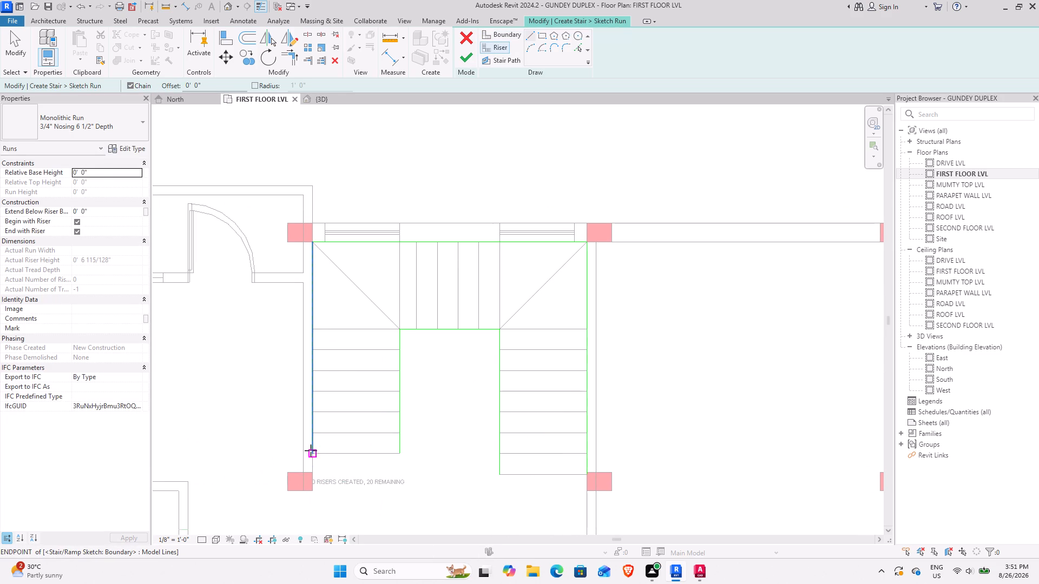
left_click(313, 453)
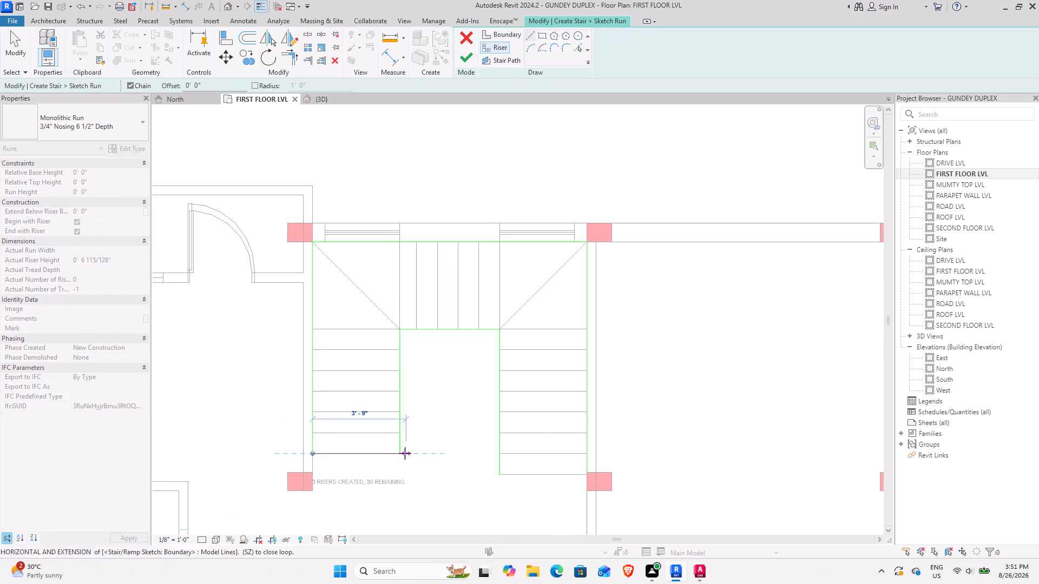
left_click(404, 453)
left_click(401, 434)
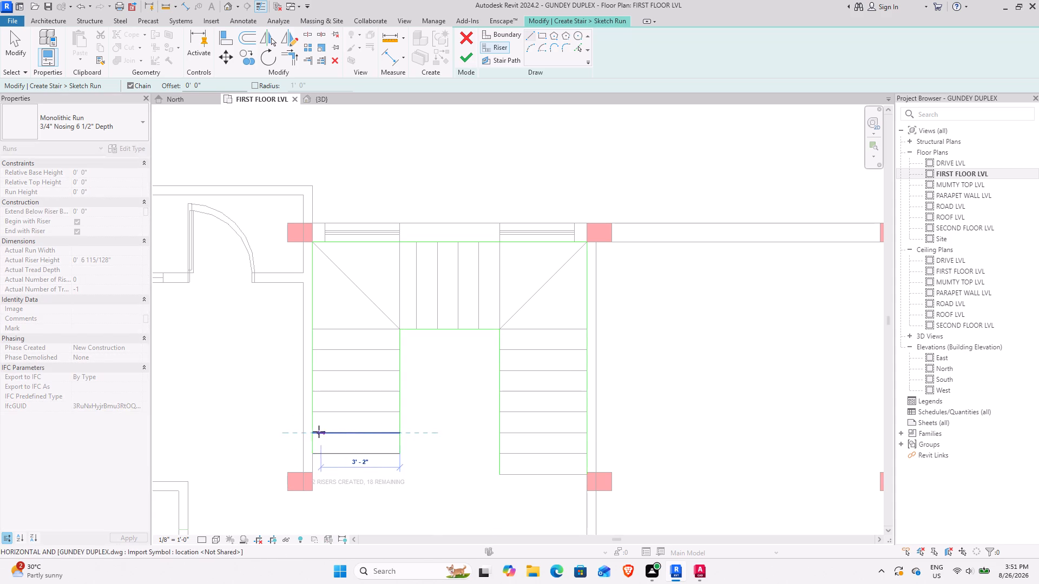
left_click(315, 433)
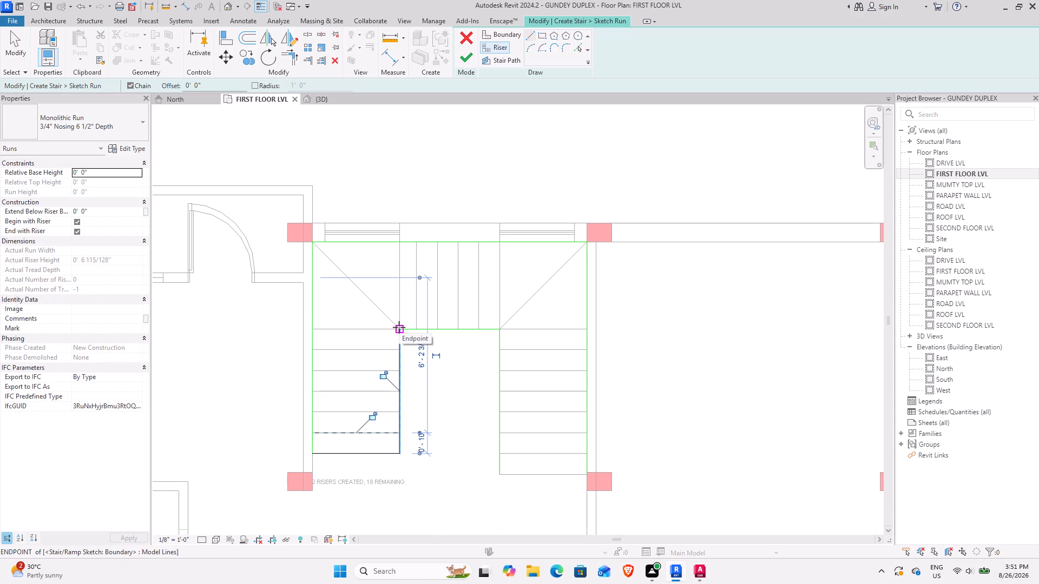
Draw both diagonal corner risers, the east flight's northernmost riser and the riser at the middle flight's west end.
left_click(399, 327)
left_click(312, 244)
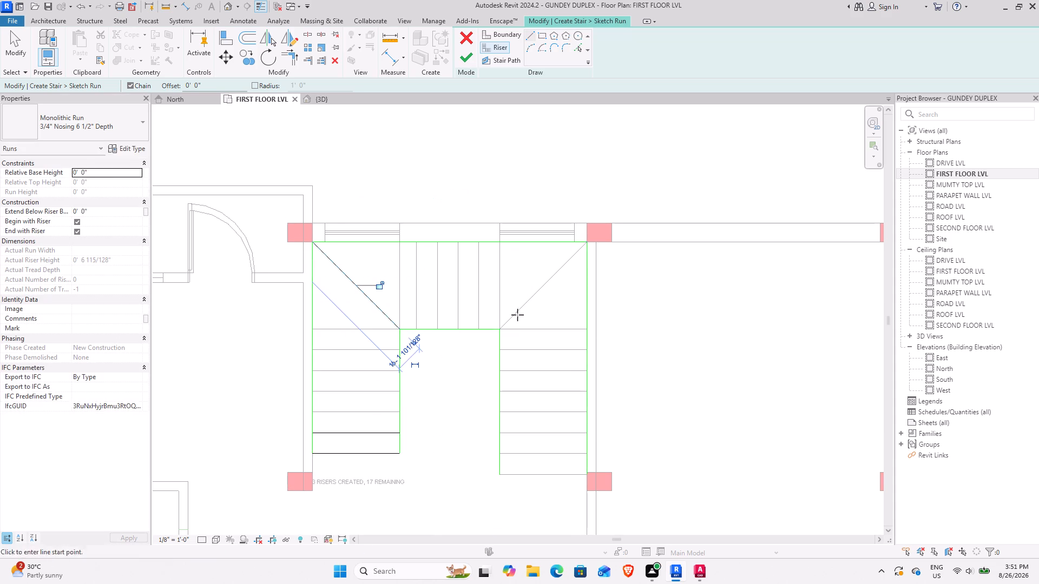
left_click(500, 329)
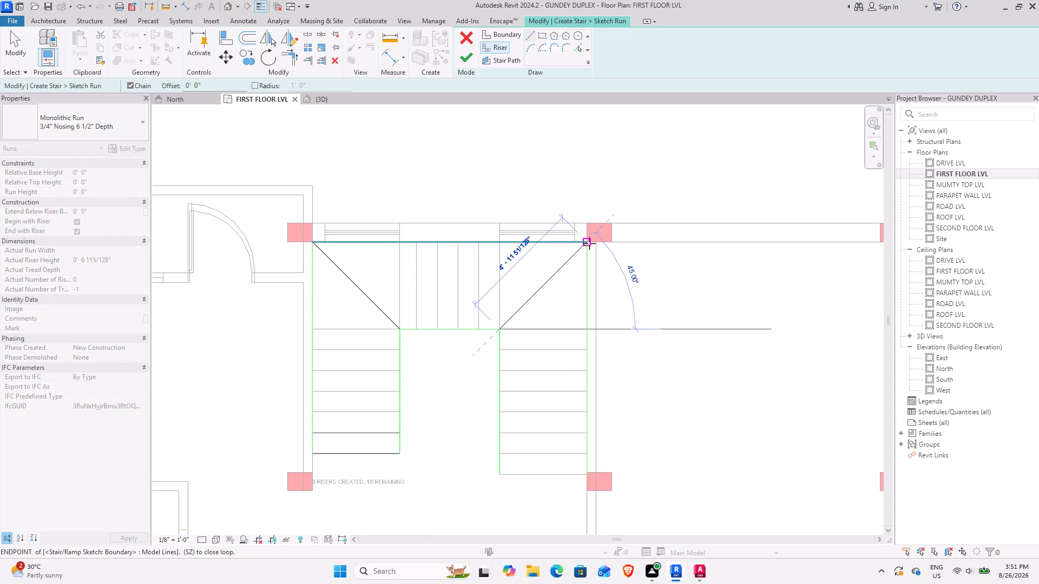
left_click(589, 243)
left_click(497, 330)
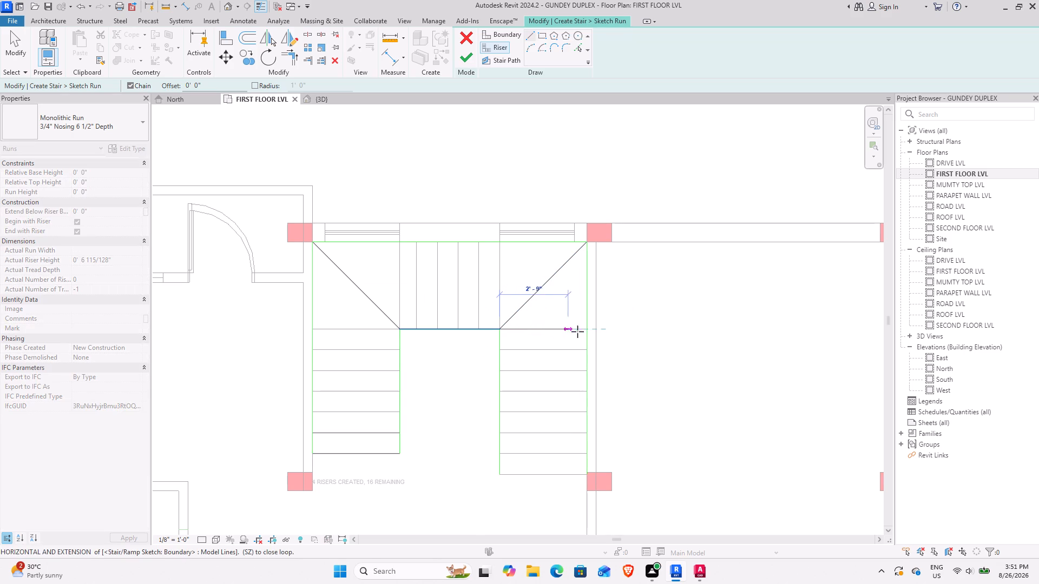
left_click(589, 331)
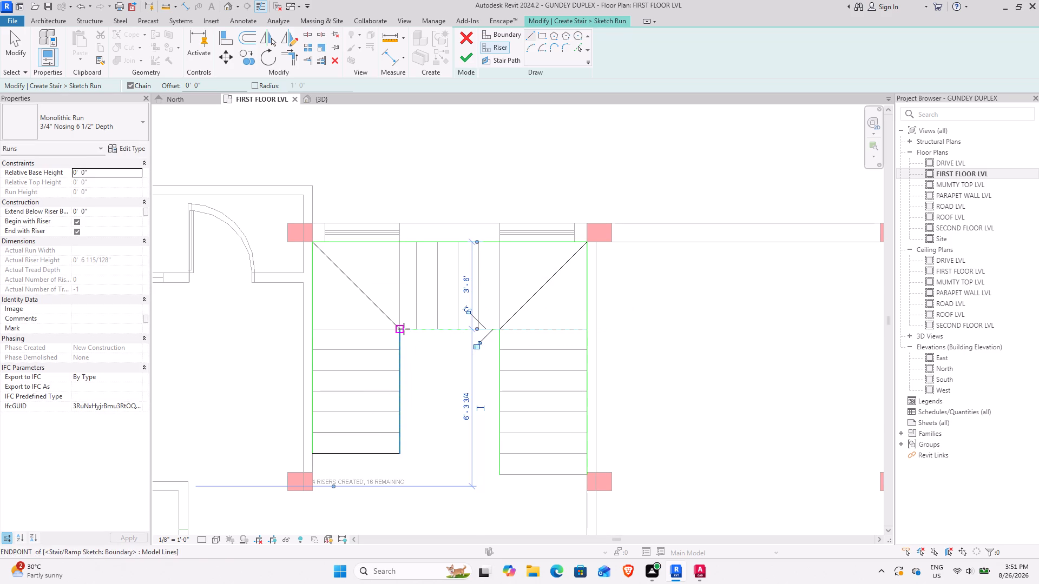
left_click(404, 329)
left_click(398, 244)
key("Escape")
key("Escape")
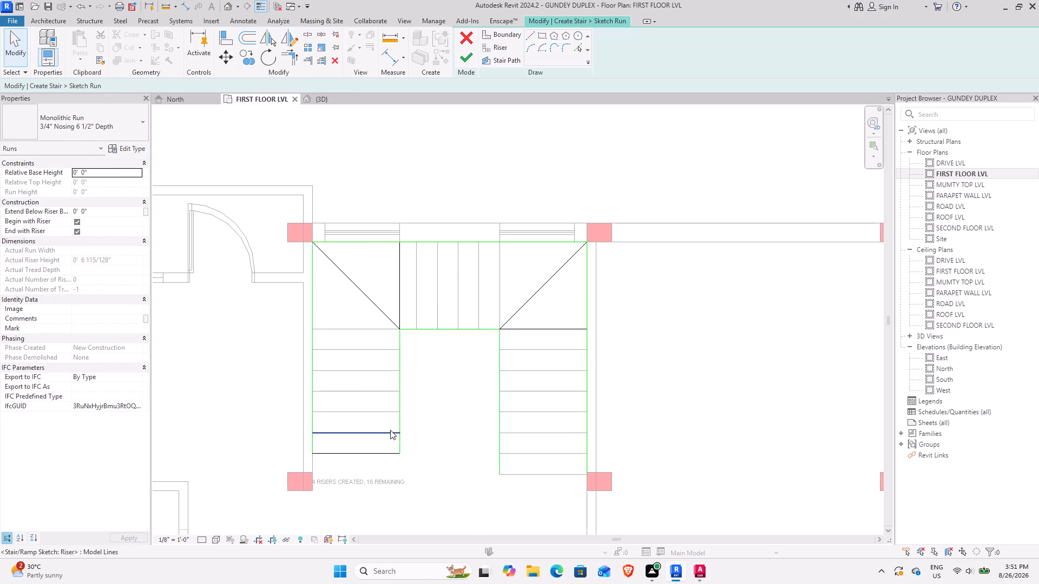
Copy the west flight's second riser northward onto the five remaining underlay tread lines, at 10" spacing, up to the winder corner.
left_click(390, 430)
left_click(252, 55)
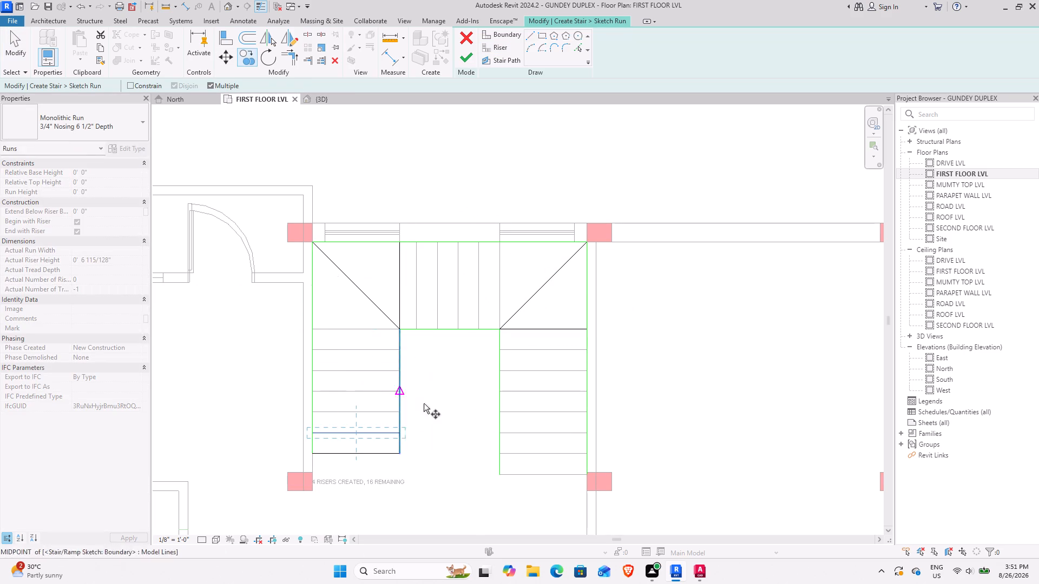
left_click(399, 434)
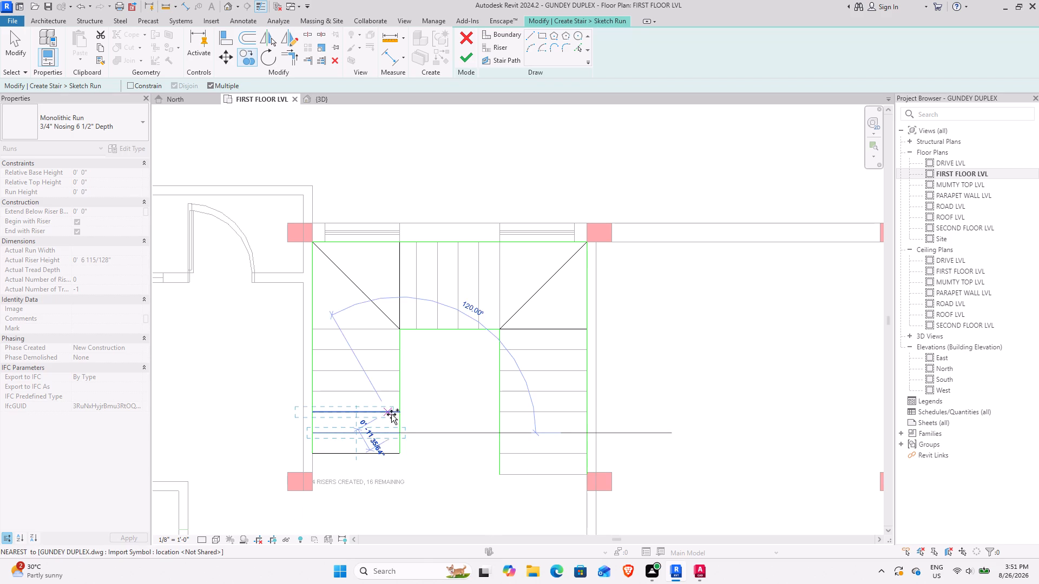
left_click(398, 413)
left_click(404, 393)
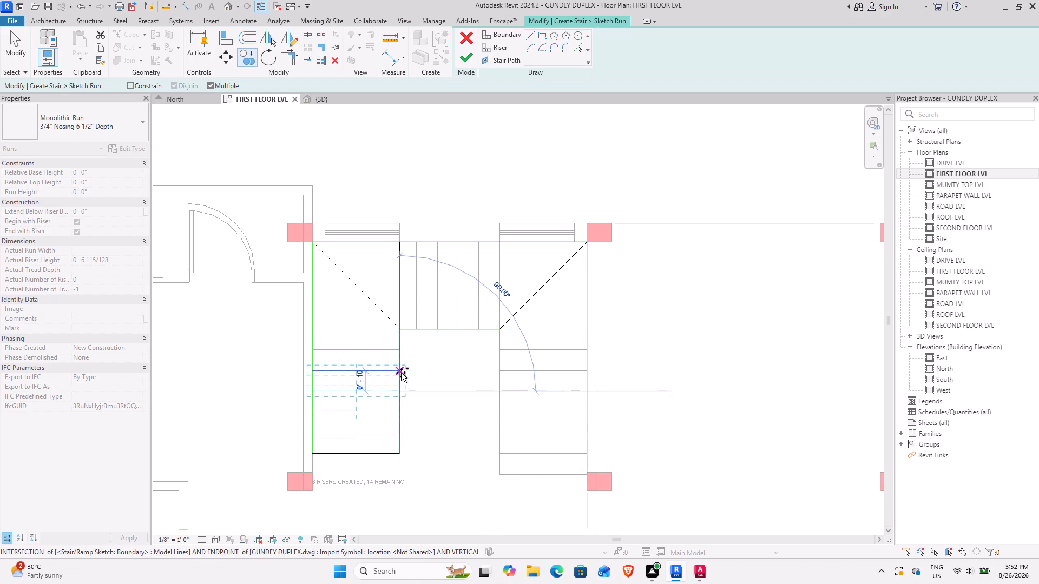
left_click(401, 373)
left_click(400, 350)
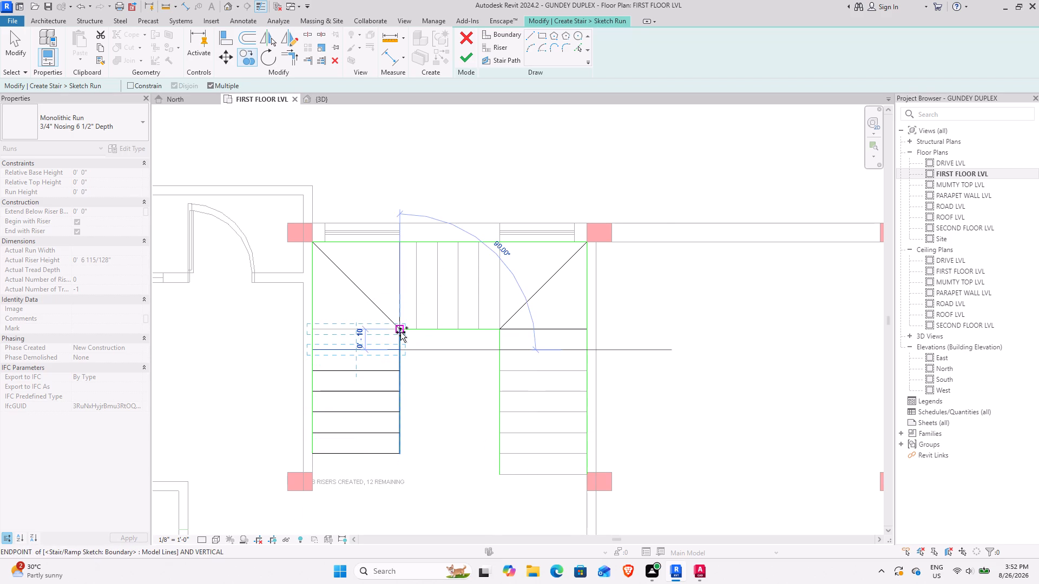
left_click(400, 332)
key("Escape")
Copy the riser at the middle flight's west end eastward onto the five underlay tread lines, up to the flight's east end.
left_click(397, 300)
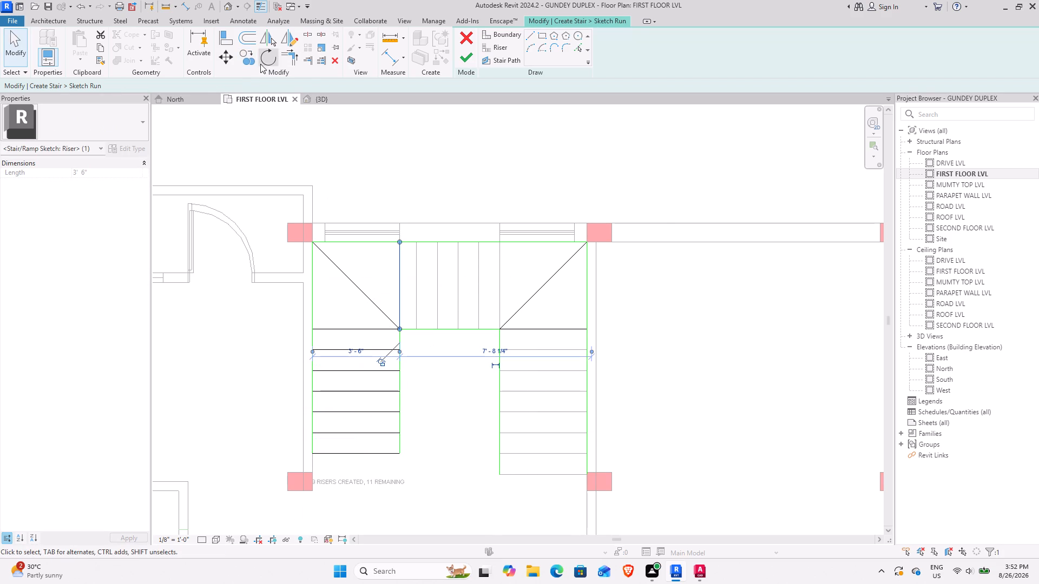
left_click(257, 63)
left_click(400, 328)
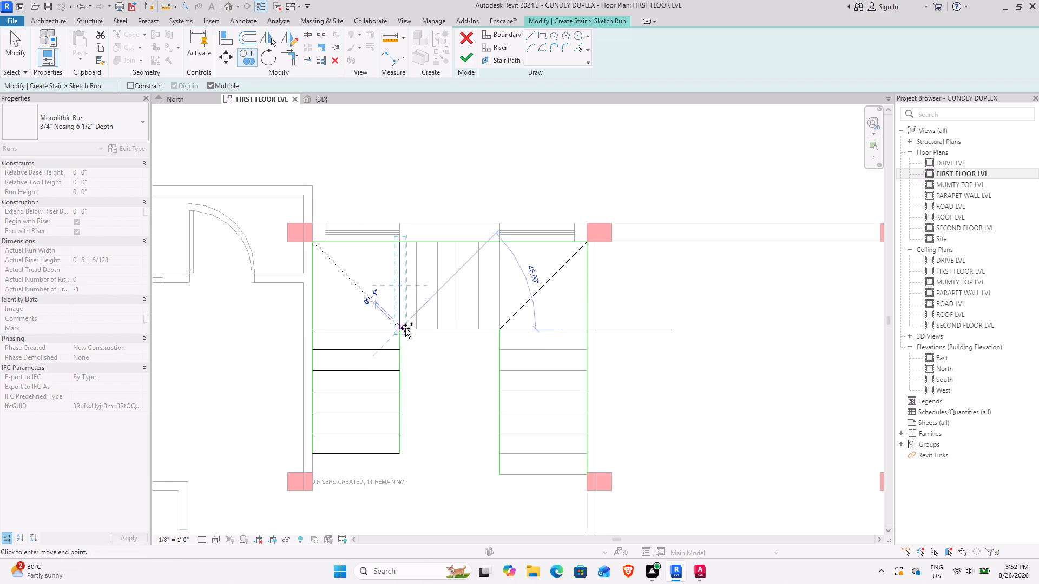
left_click(417, 328)
left_click(435, 328)
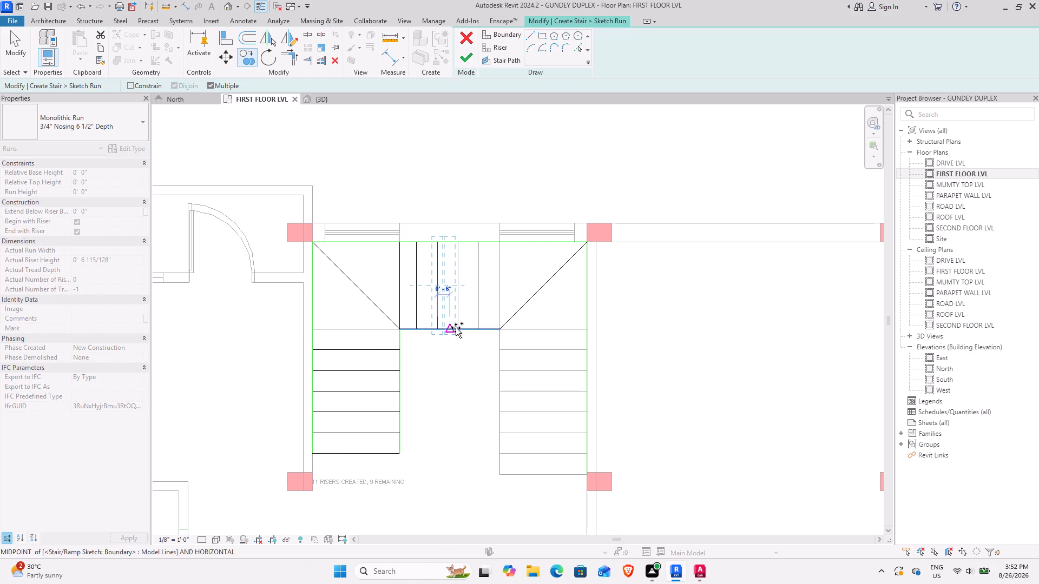
left_click(457, 328)
left_click(476, 328)
left_click(499, 328)
key("Escape")
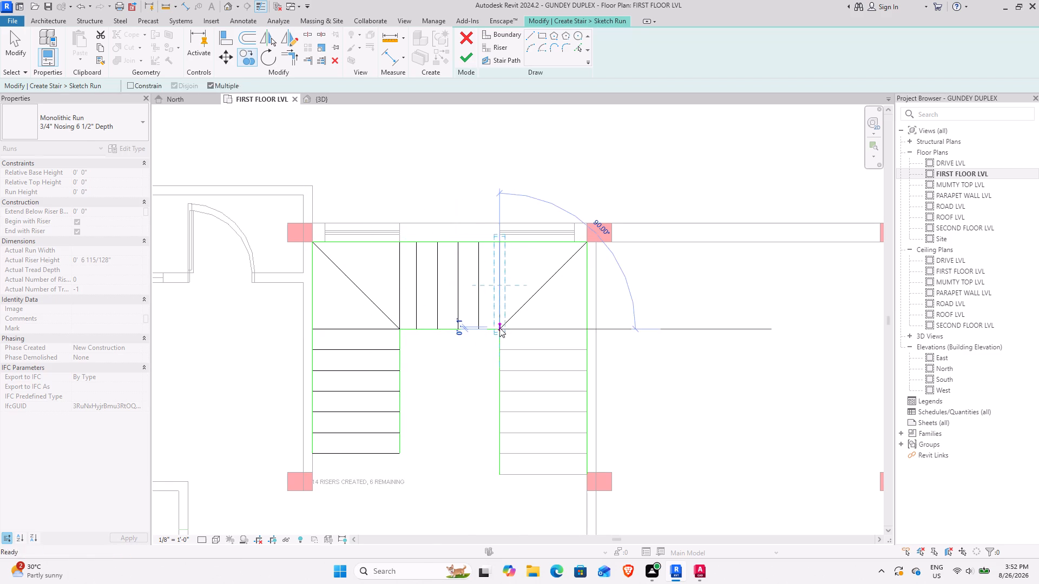
Copy the east flight's northernmost riser southward onto the seven underlay tread lines, ending at the flight's open south end.
left_click(531, 330)
left_click(250, 62)
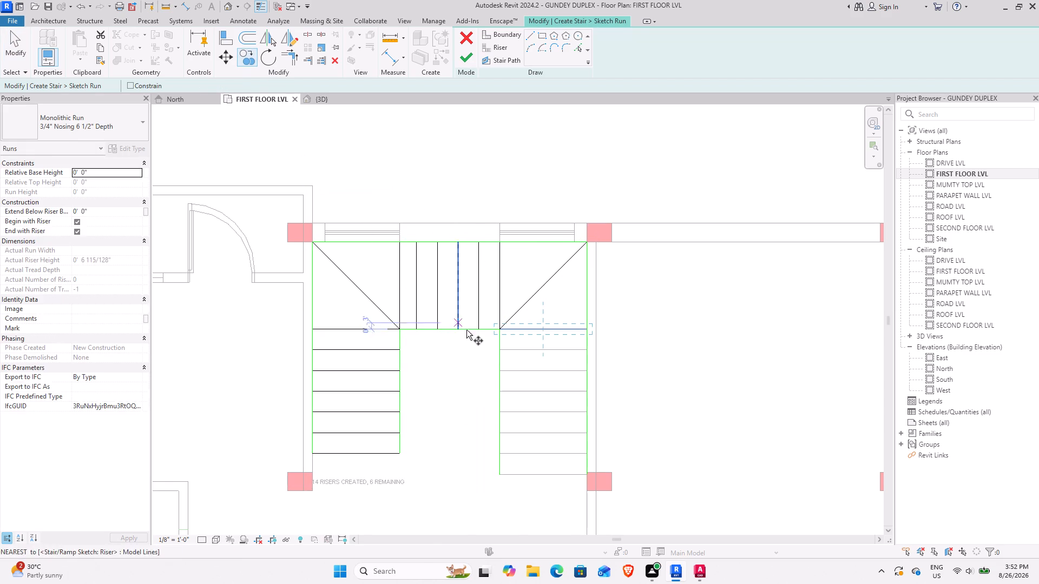
left_click(499, 327)
left_click(502, 349)
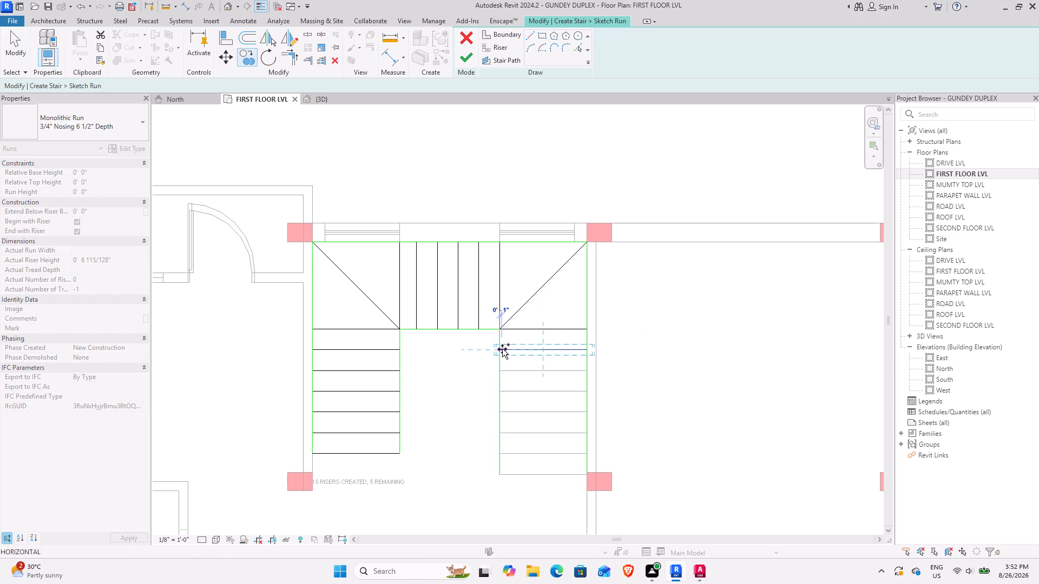
left_click(501, 369)
left_click(500, 390)
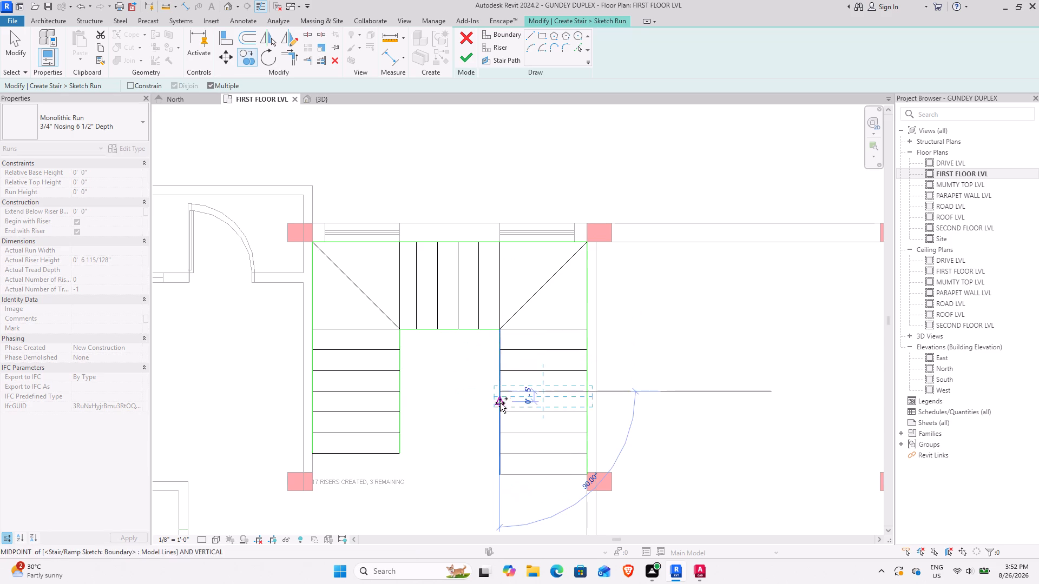
left_click(500, 413)
left_click(500, 432)
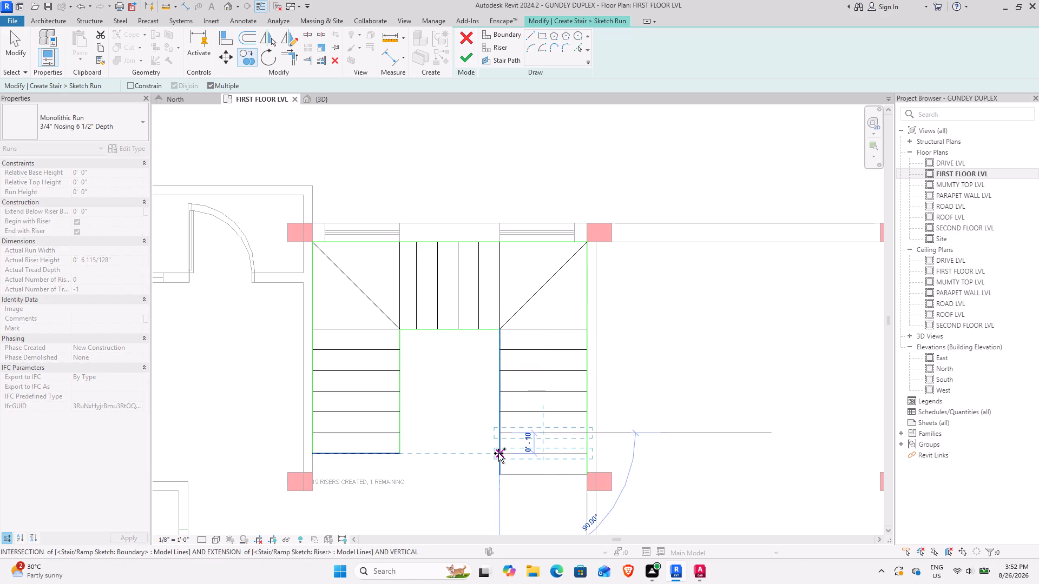
left_click(498, 453)
left_click(502, 470)
key("Escape")
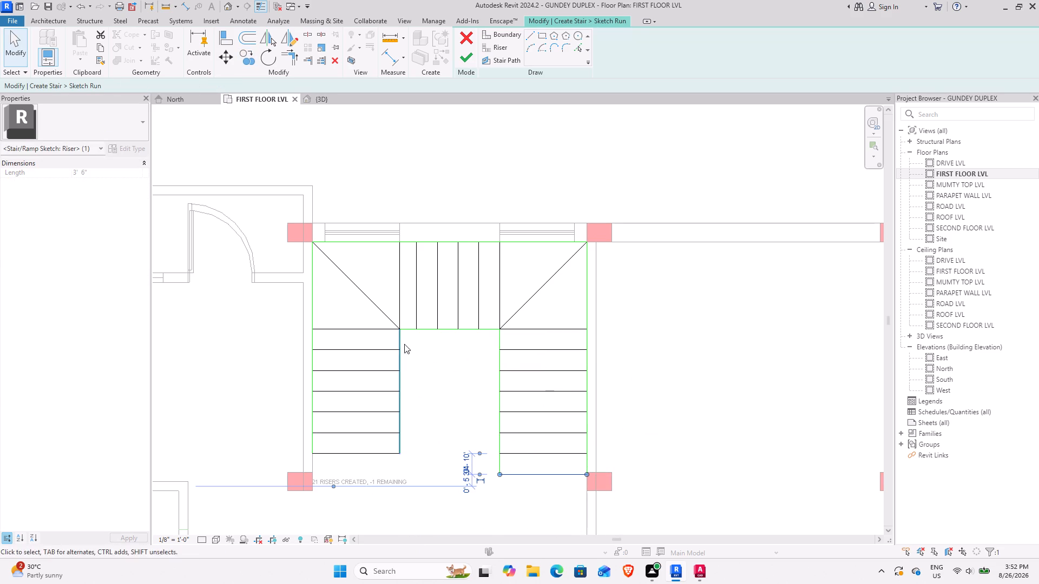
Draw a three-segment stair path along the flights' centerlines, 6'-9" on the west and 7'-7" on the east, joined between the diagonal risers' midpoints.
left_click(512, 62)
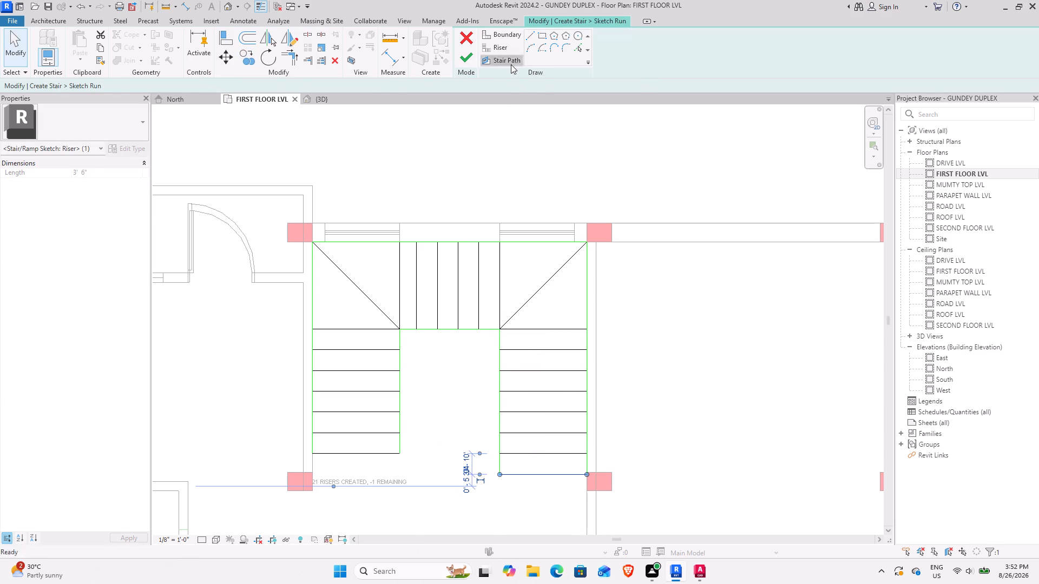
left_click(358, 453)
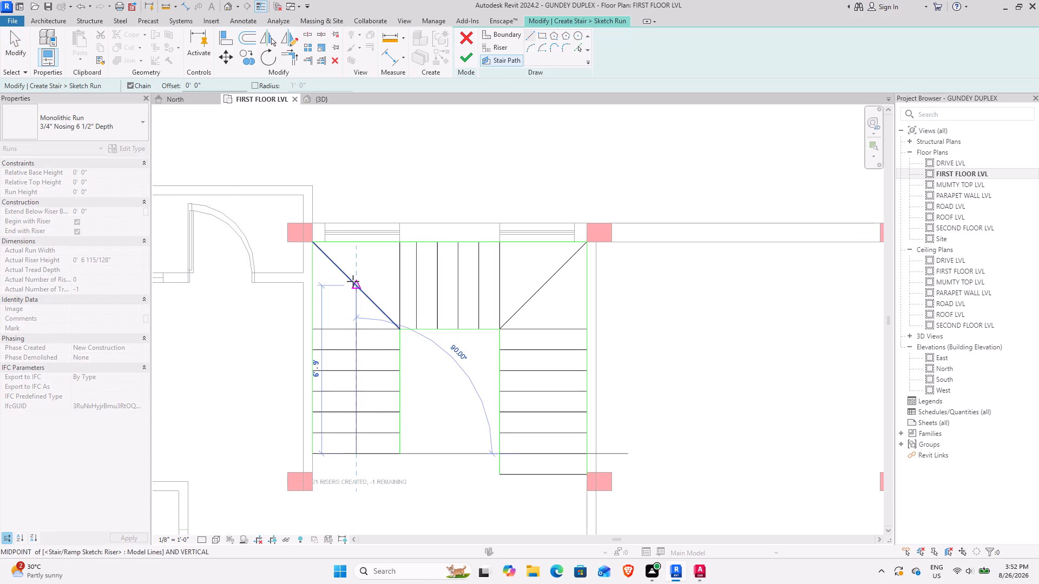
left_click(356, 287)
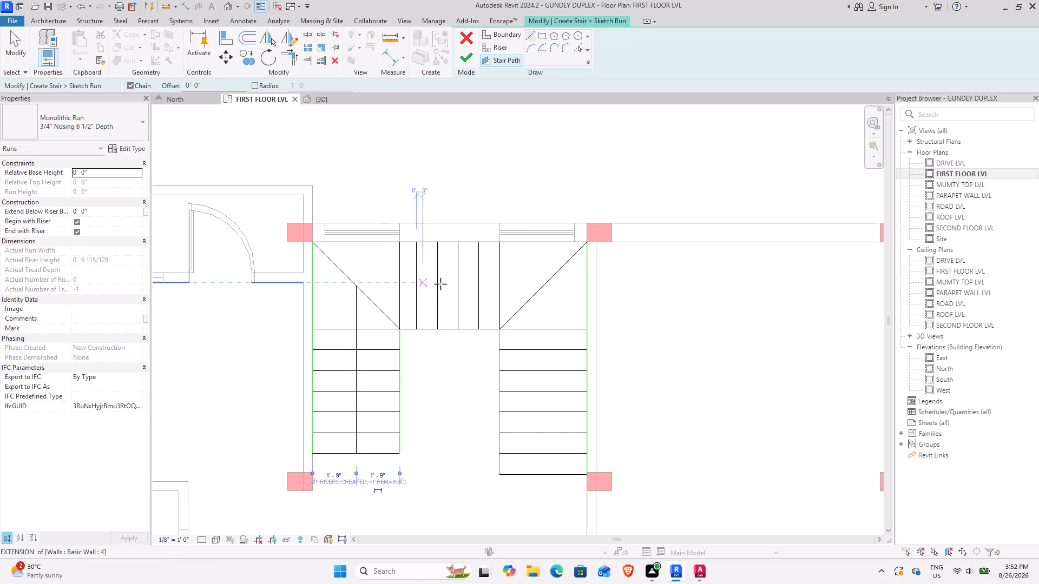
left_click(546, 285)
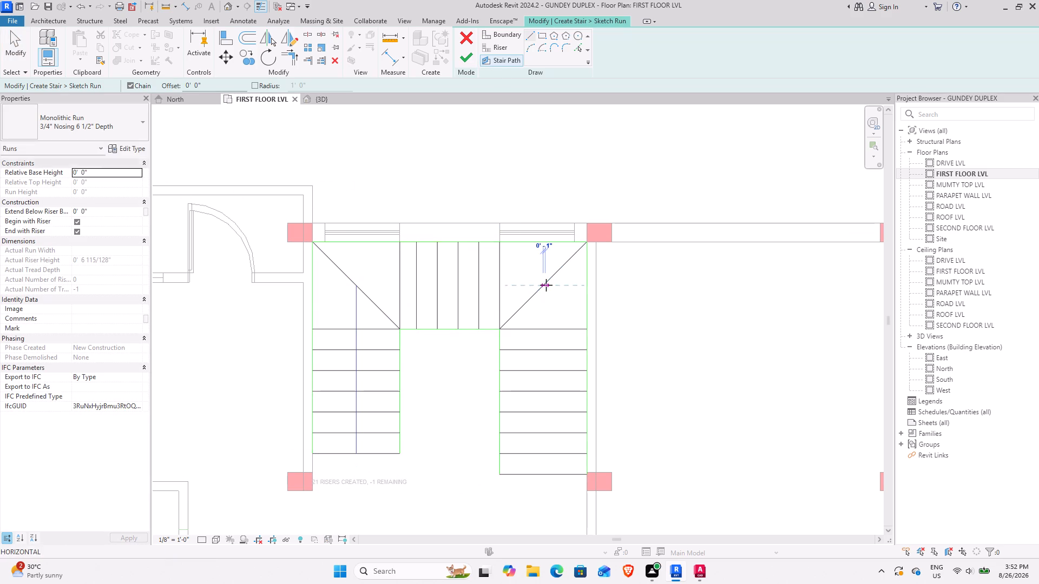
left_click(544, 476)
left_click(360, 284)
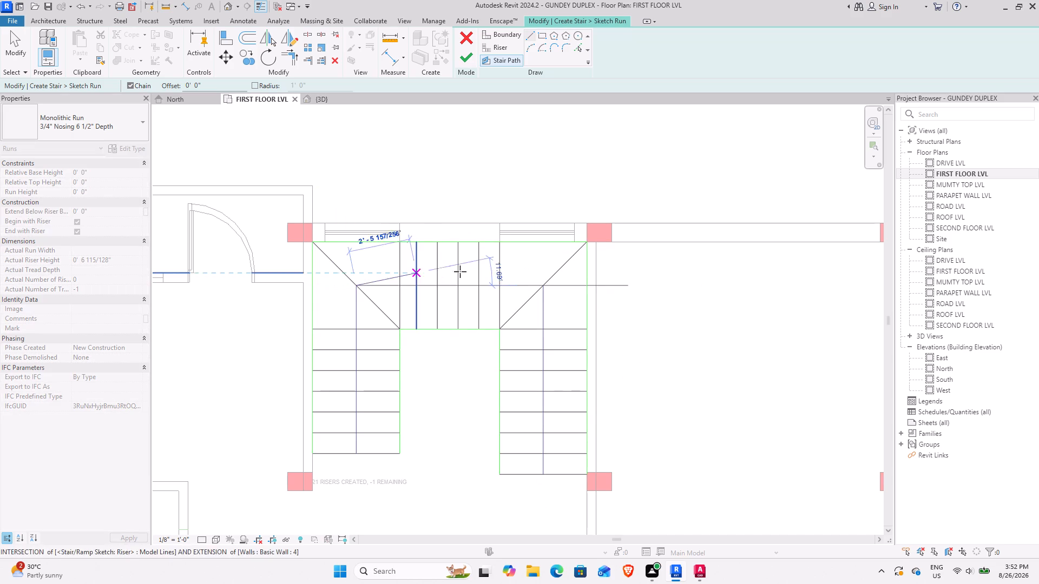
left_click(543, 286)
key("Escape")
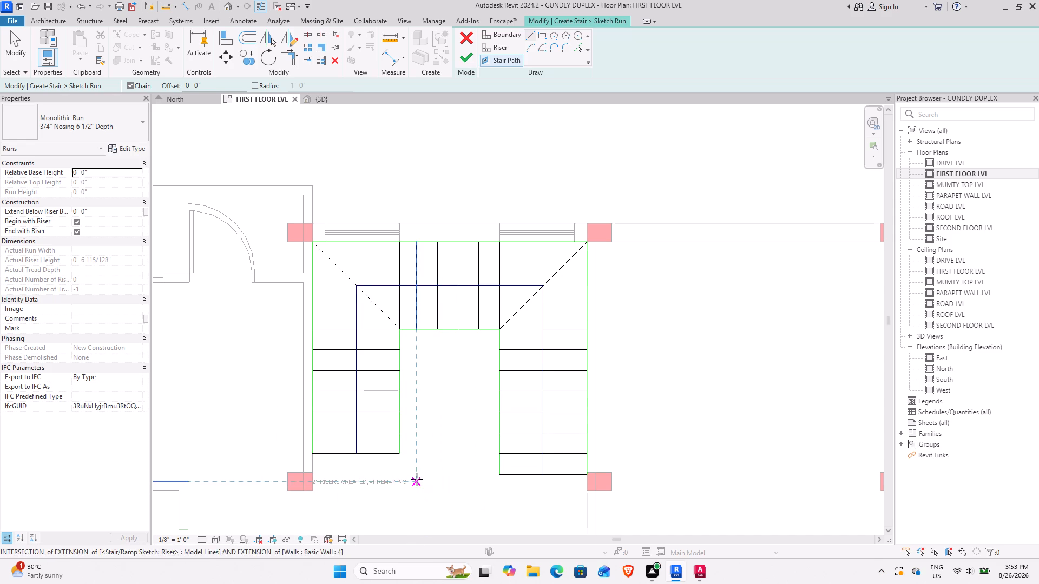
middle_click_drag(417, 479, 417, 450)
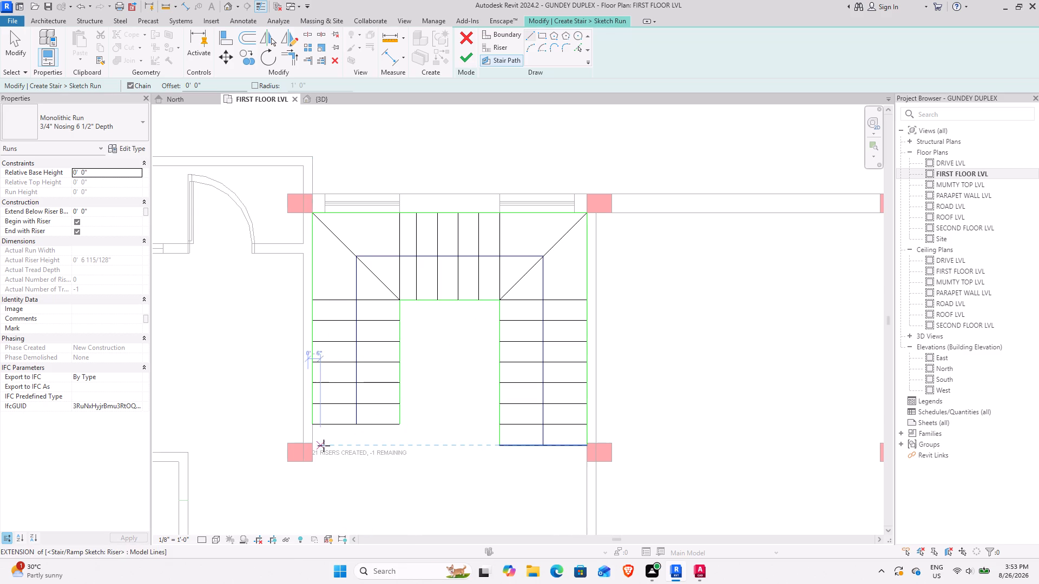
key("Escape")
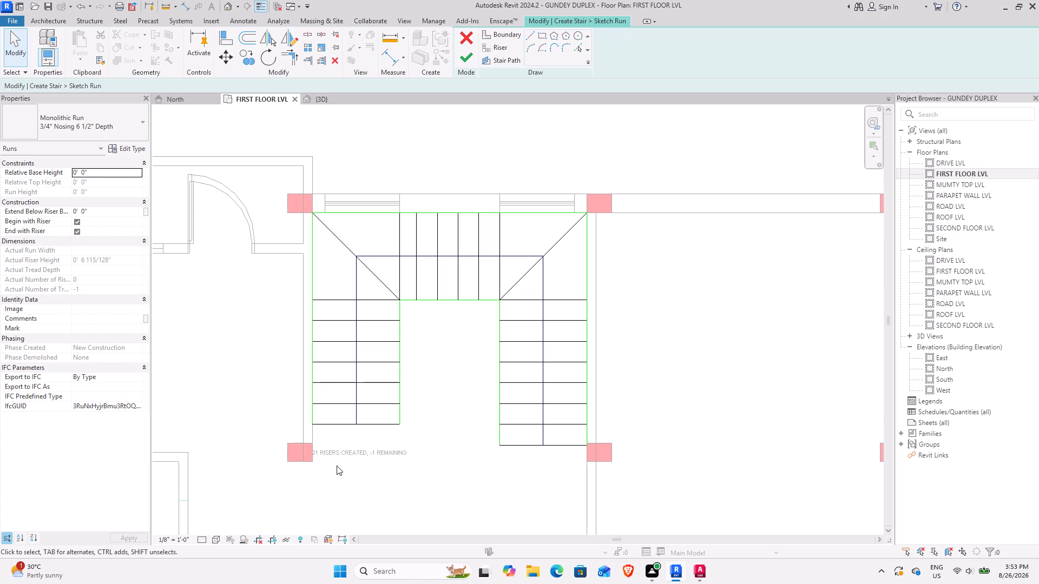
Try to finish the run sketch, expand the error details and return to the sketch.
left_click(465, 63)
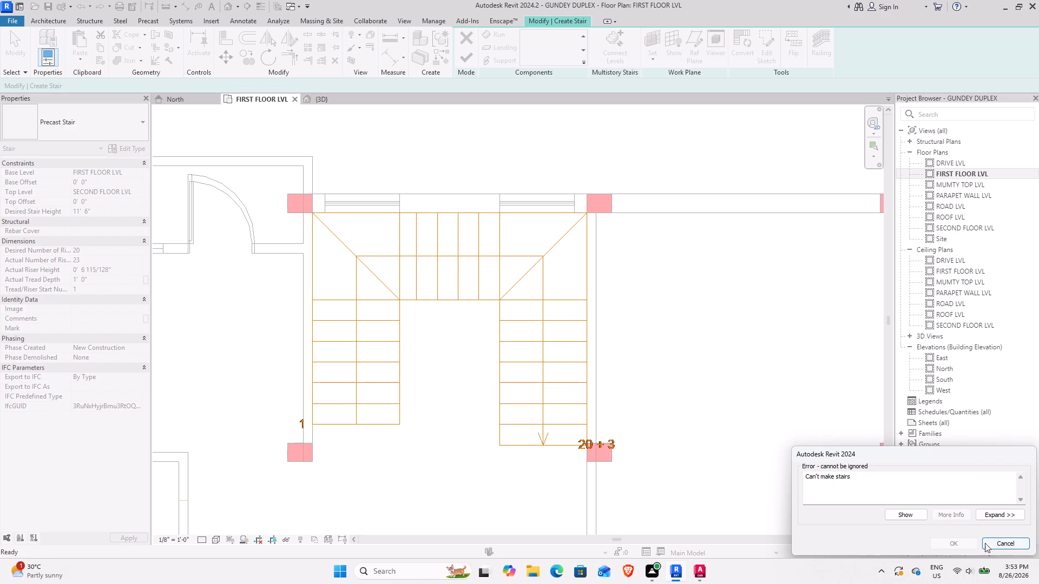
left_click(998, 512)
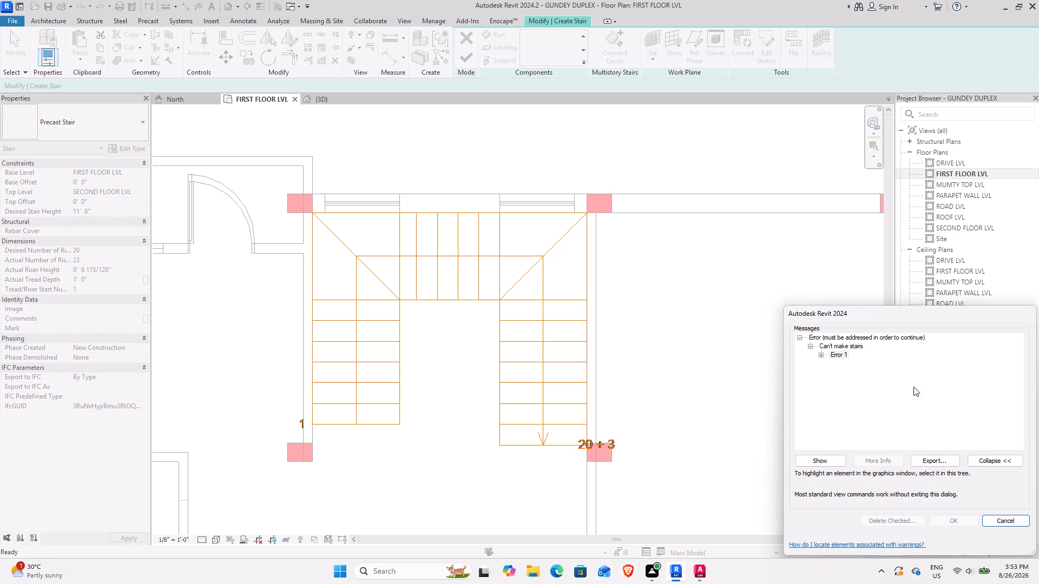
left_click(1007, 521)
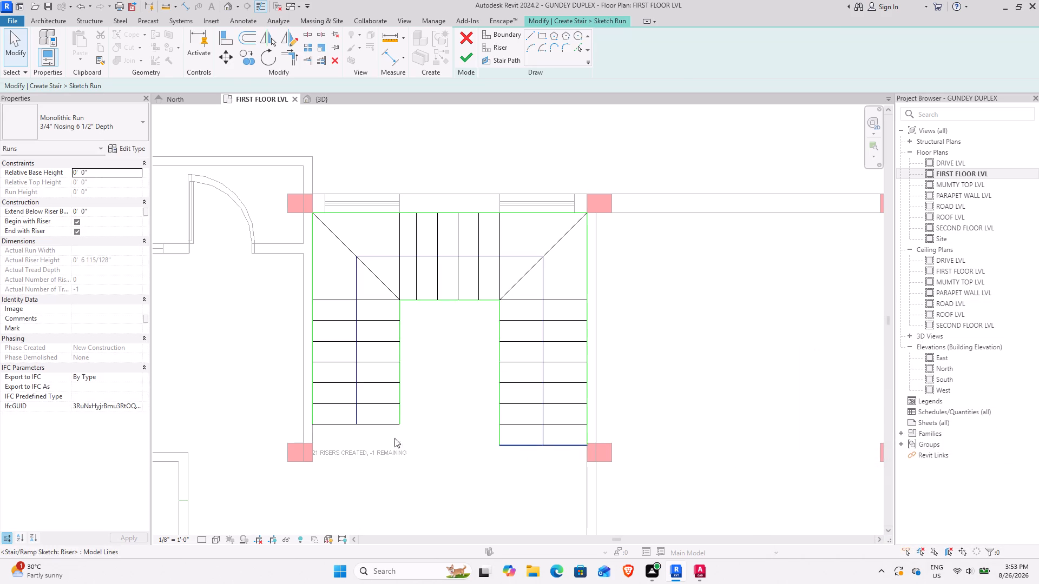
Examine the stair path segments, their corner joints and the end risers of both flights in the run sketch.
scroll(356, 408, "up", 4)
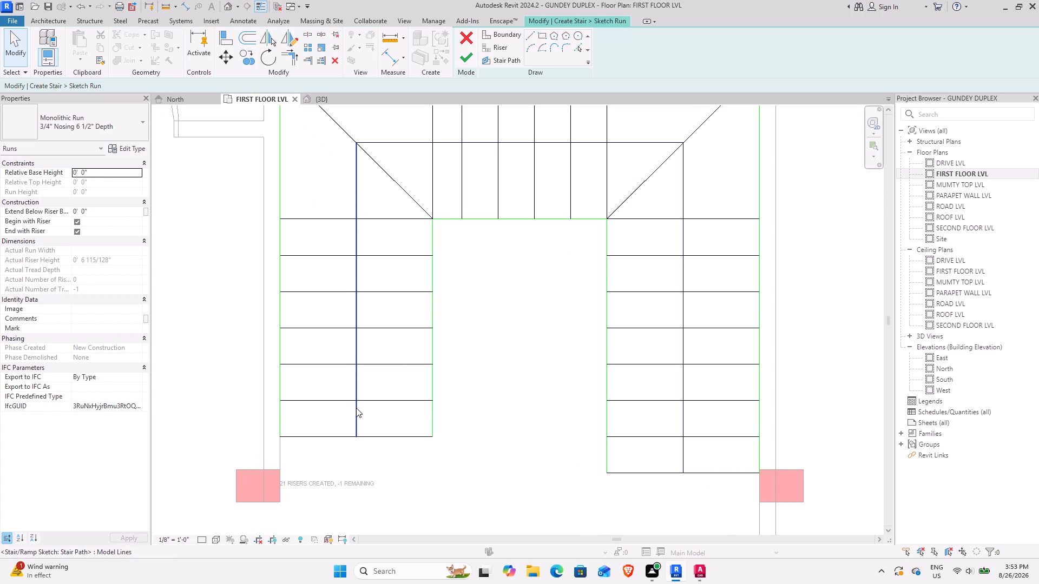
left_click(359, 170)
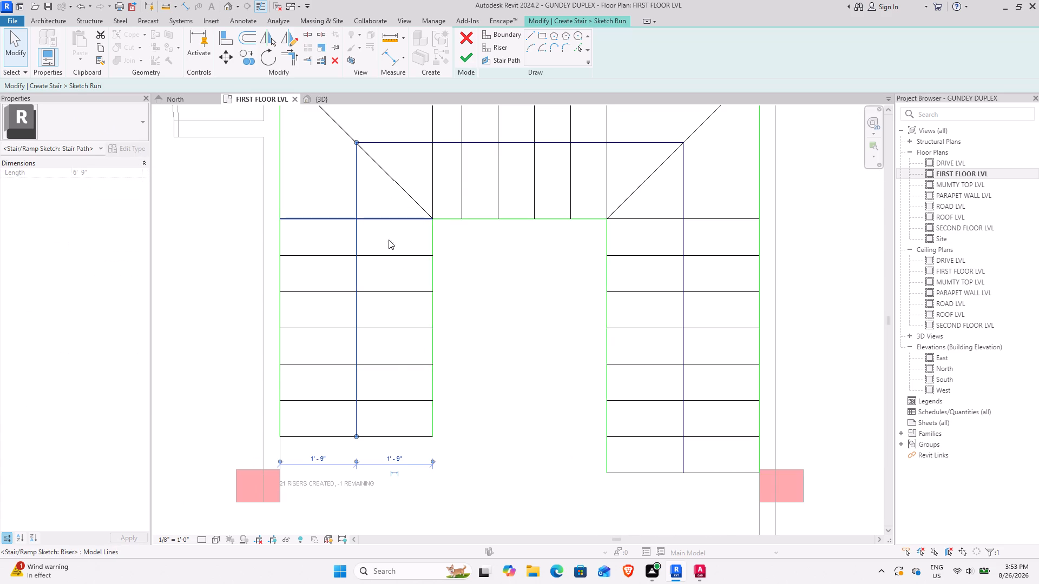
scroll(484, 416, "down", 3)
middle_click_drag(492, 370, 409, 374)
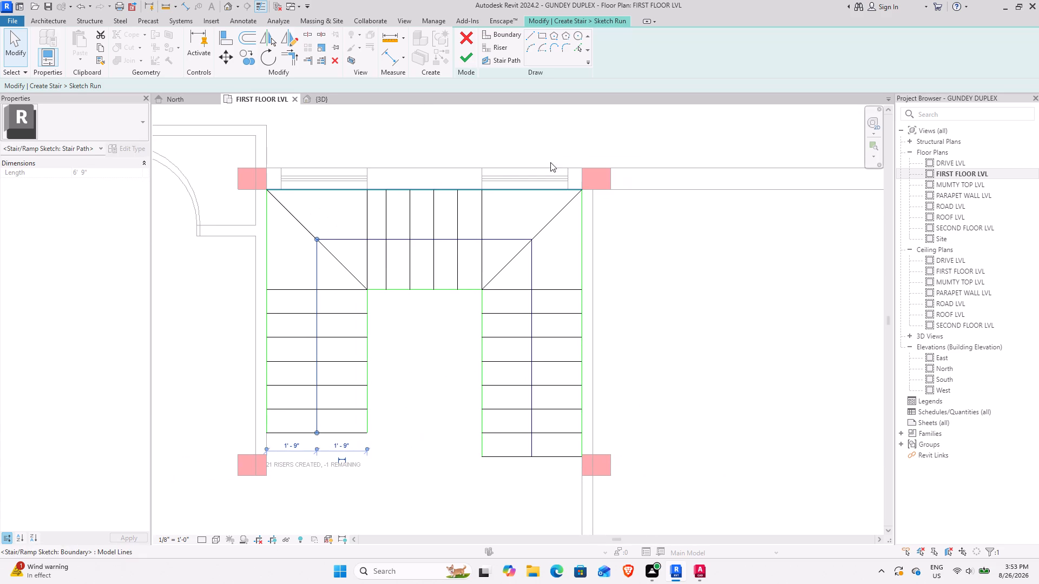
left_click(705, 302)
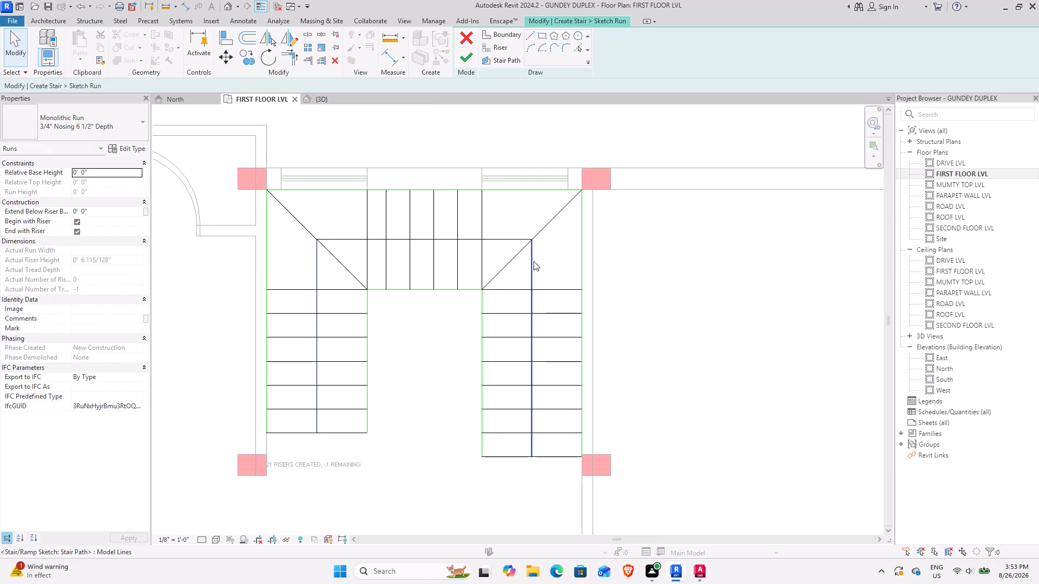
scroll(521, 231, "up", 11)
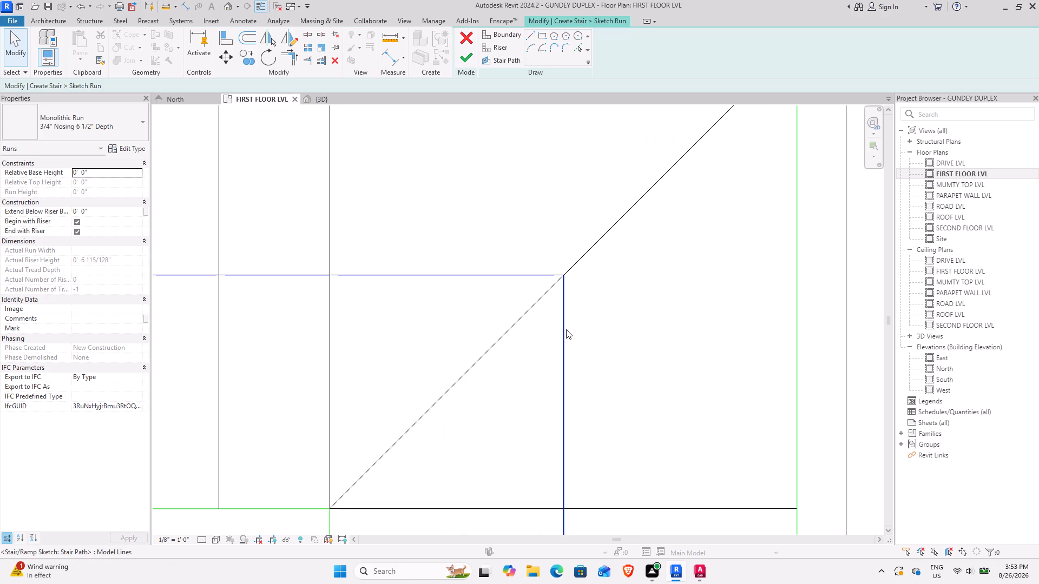
left_click(566, 329)
scroll(568, 317, "down", 10)
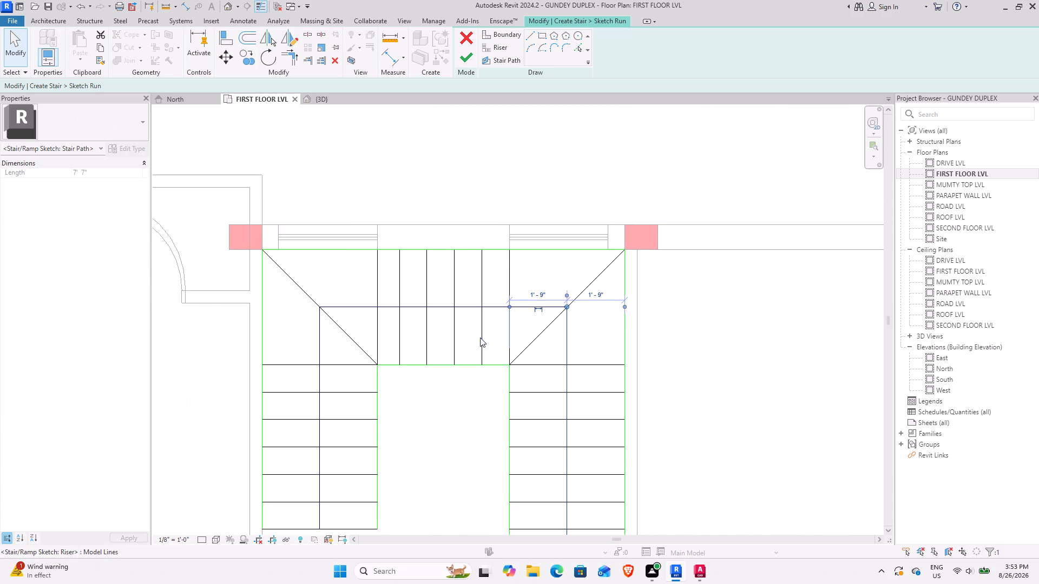
middle_click_drag(477, 337, 498, 244)
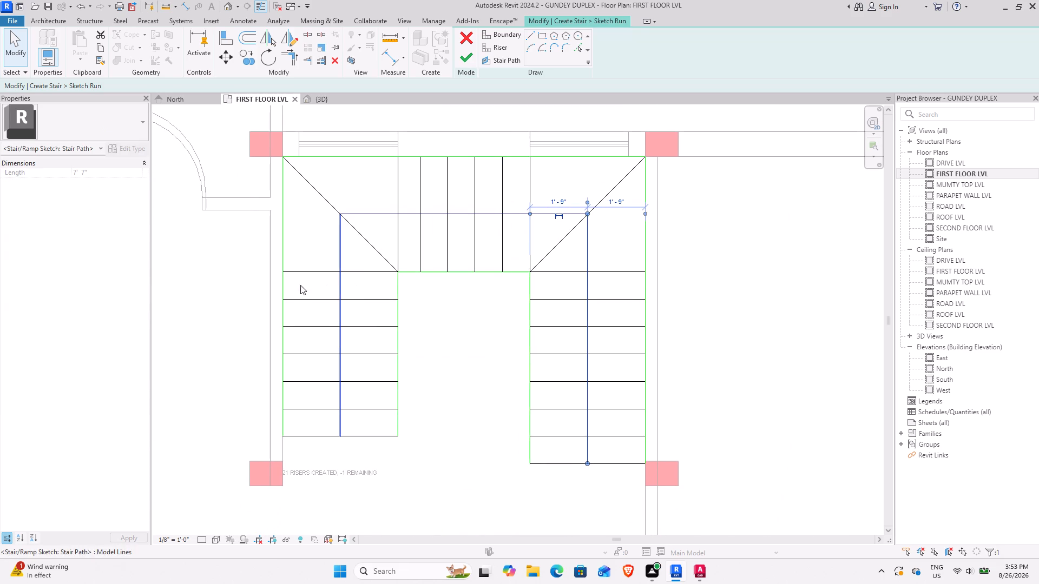
key("Escape")
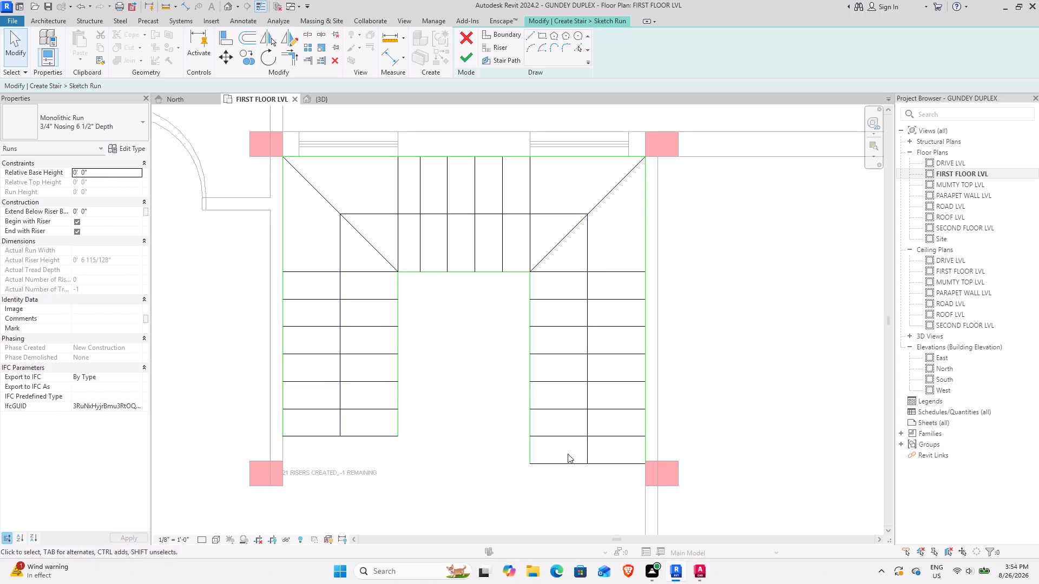
scroll(337, 441, "up", 4)
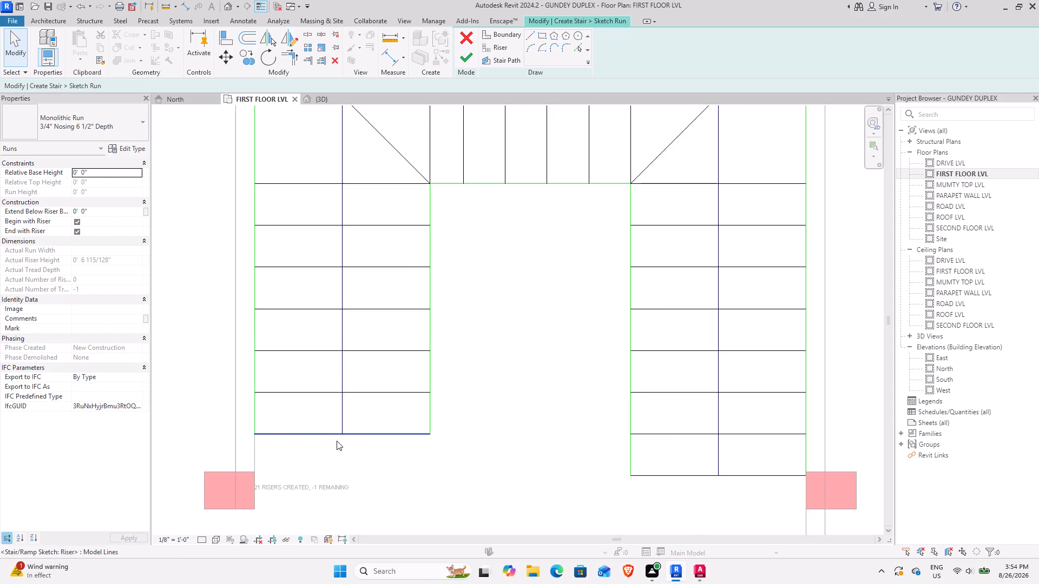
scroll(337, 441, "up", 5)
scroll(337, 428, "down", 12)
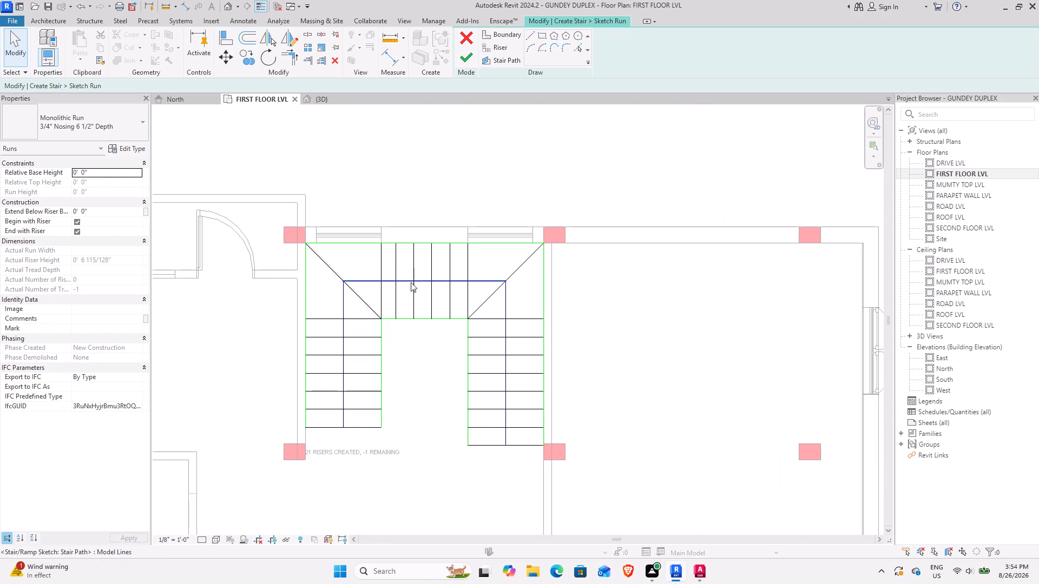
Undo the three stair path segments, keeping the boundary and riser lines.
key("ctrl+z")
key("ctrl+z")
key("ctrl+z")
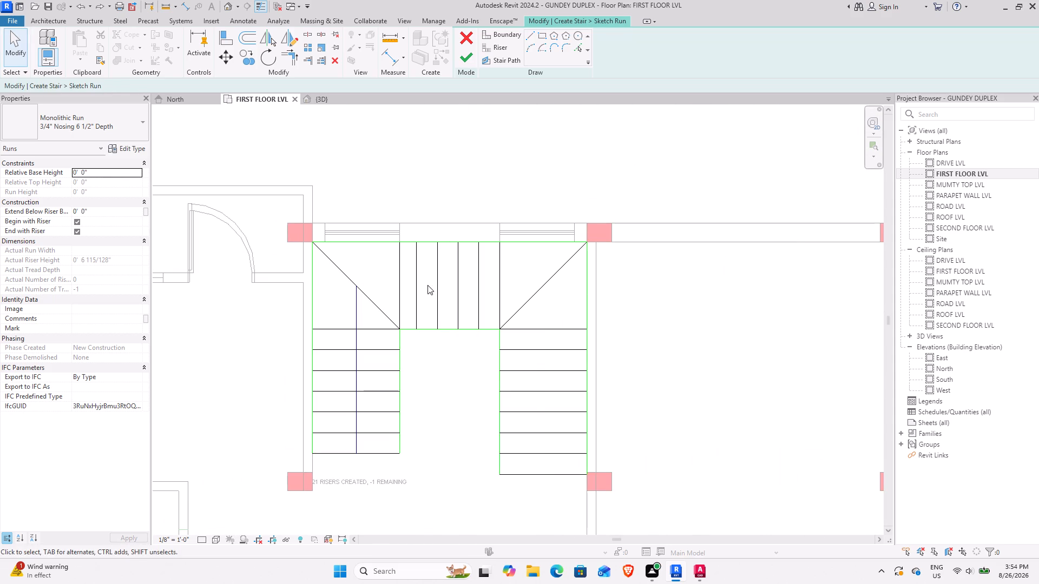
Redraw the three-segment stair path through the diagonal risers' midpoints, 6'-9" on the west and 7'-7" on the east, and try finishing the run sketch.
left_click(502, 60)
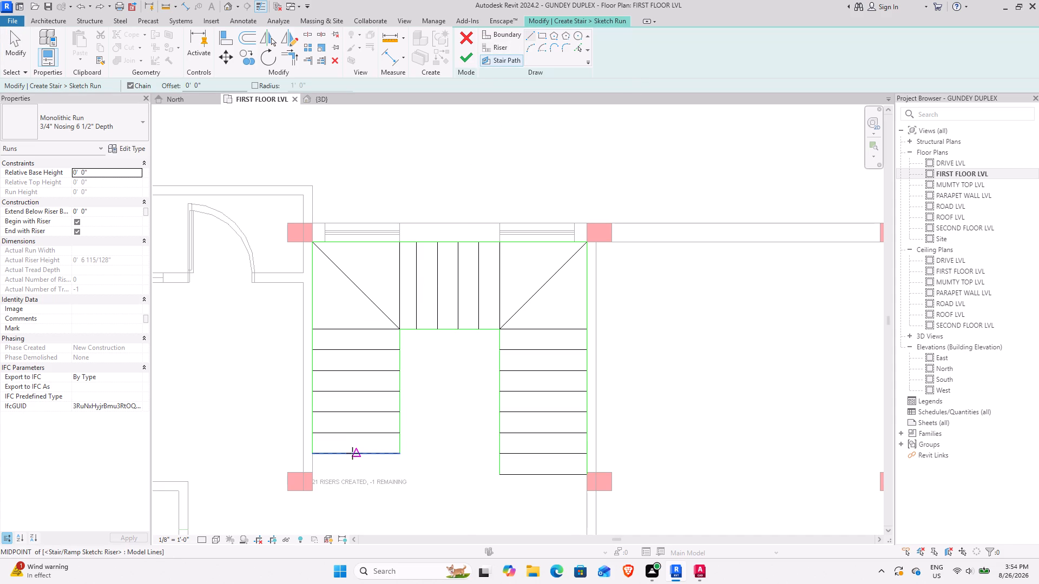
left_click(356, 456)
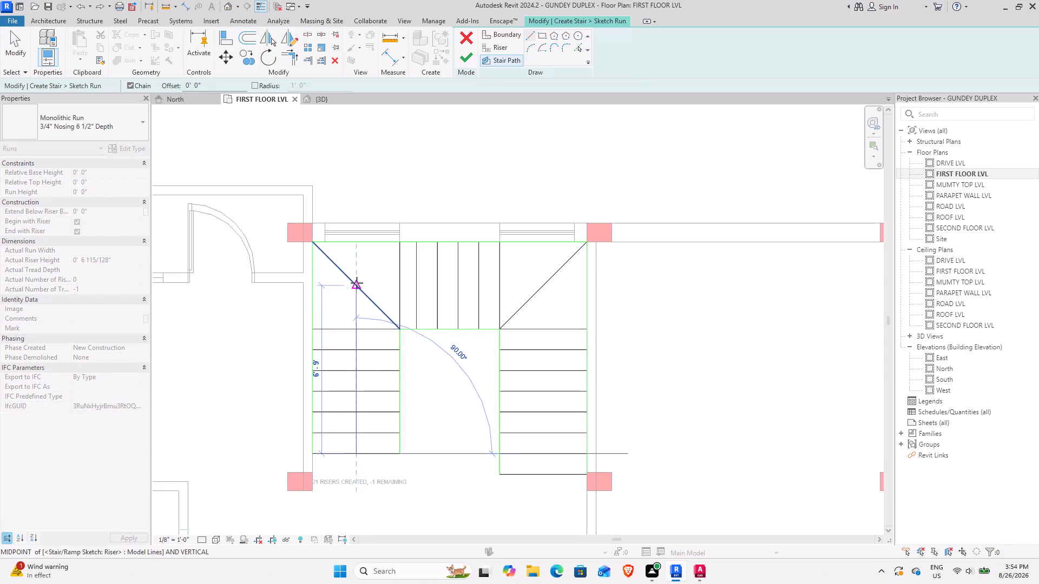
left_click(357, 283)
left_click(354, 287)
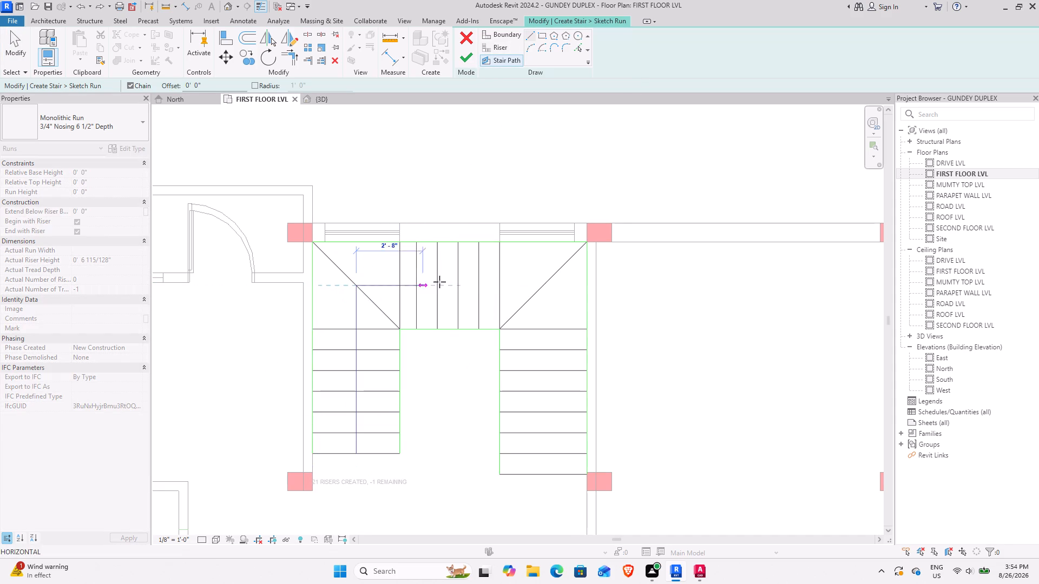
left_click(543, 286)
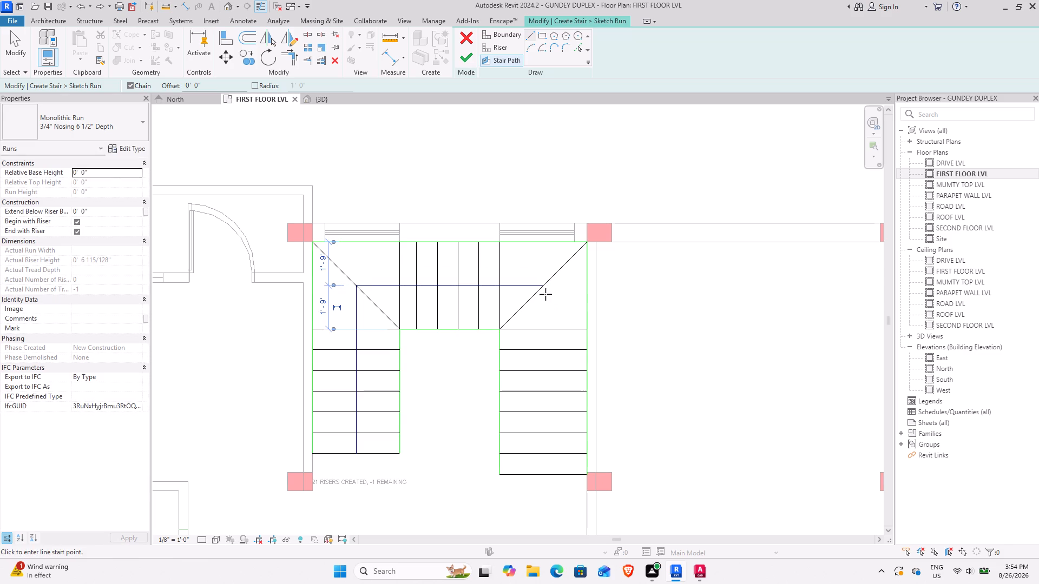
left_click(543, 287)
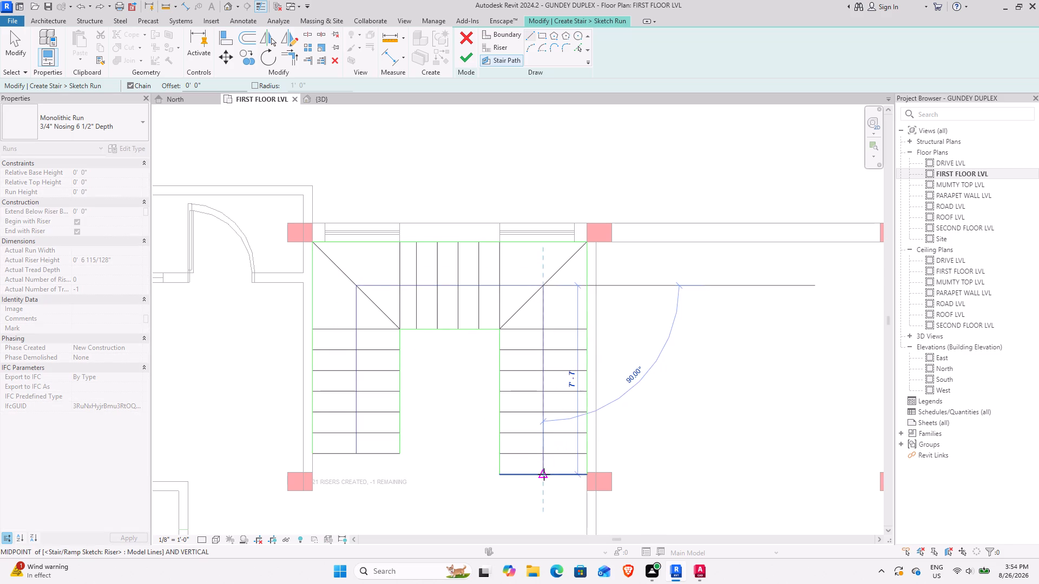
left_click(544, 474)
left_click(470, 52)
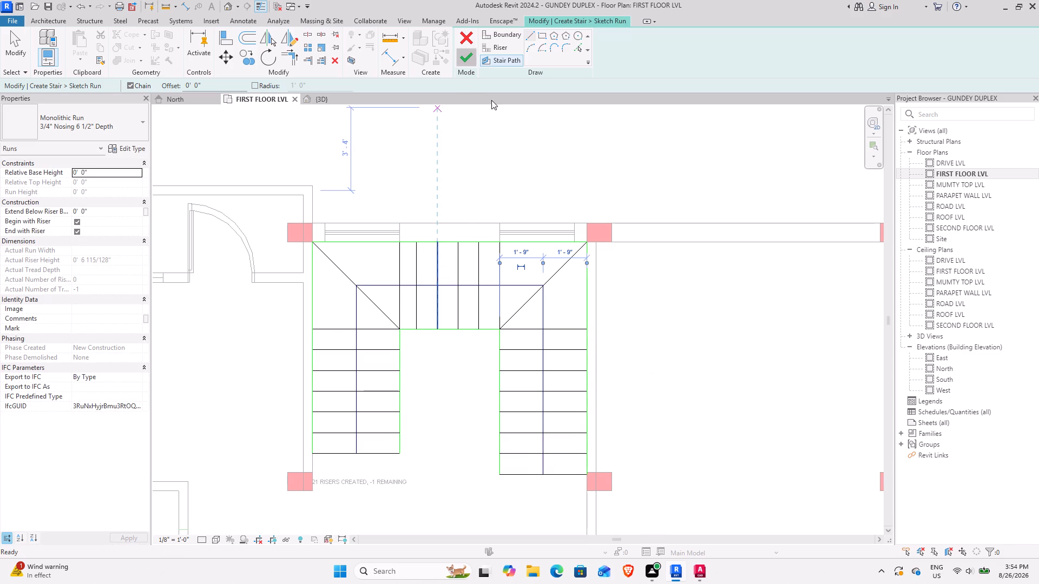
left_click(1005, 539)
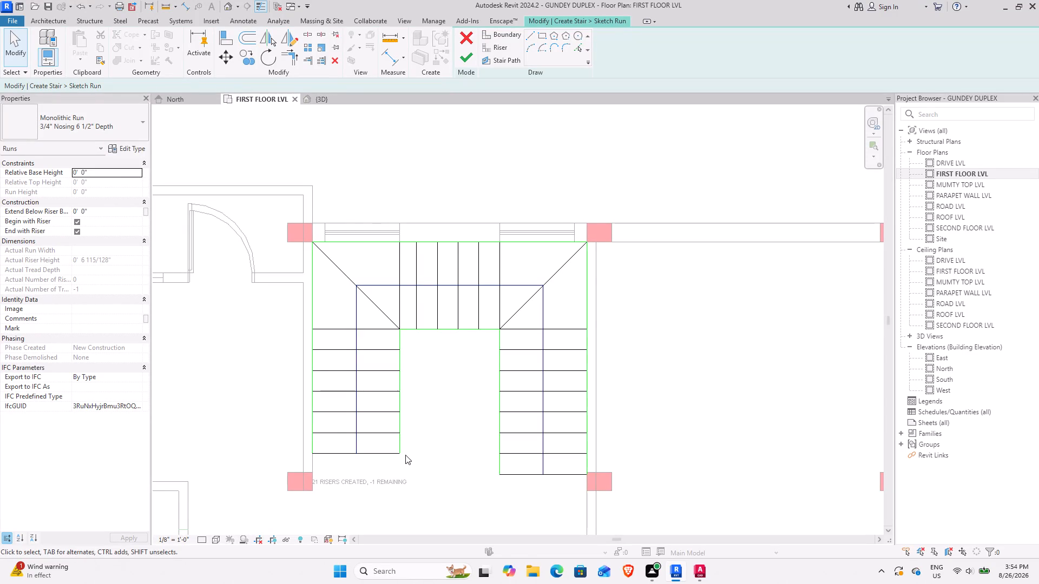
Examine the flights' end risers, the path corners and the two diagonal corner risers in the run sketch.
scroll(489, 455, "up", 3)
scroll(561, 499, "up", 5)
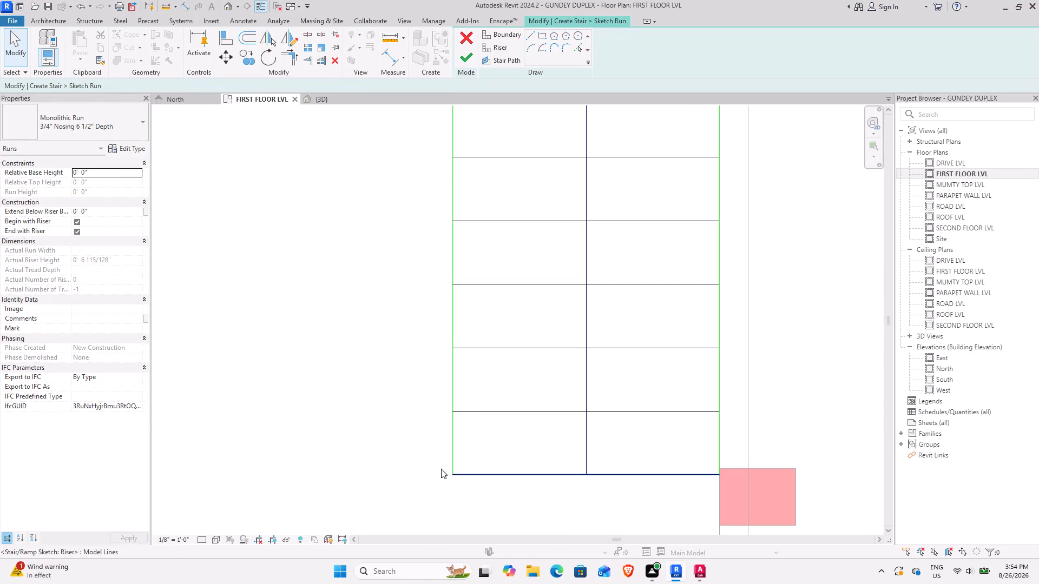
scroll(376, 426, "down", 7)
middle_click_drag(314, 376, 470, 413)
scroll(475, 408, "down", 1)
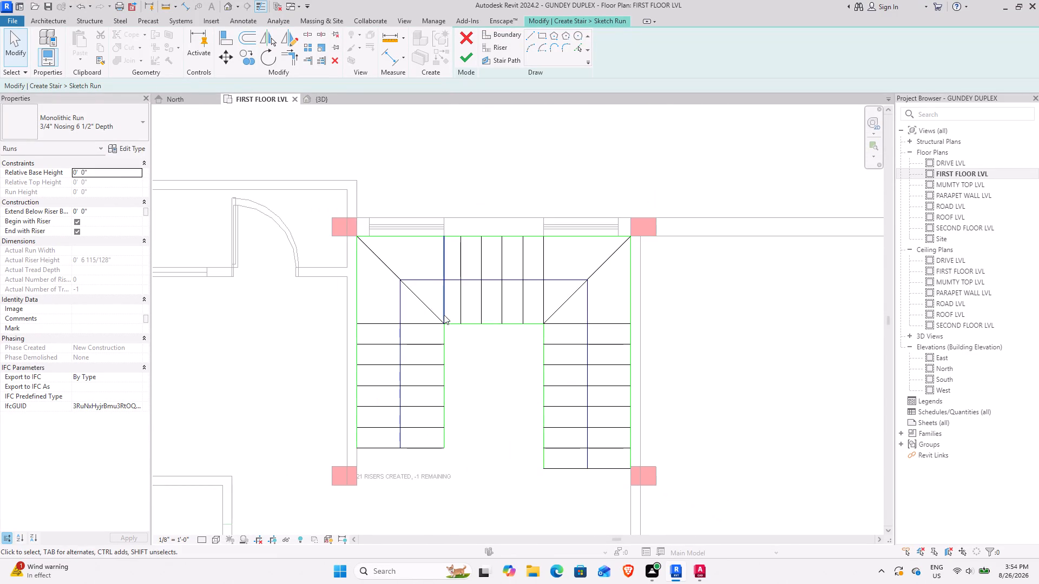
scroll(437, 316, "up", 5)
scroll(436, 316, "down", 6)
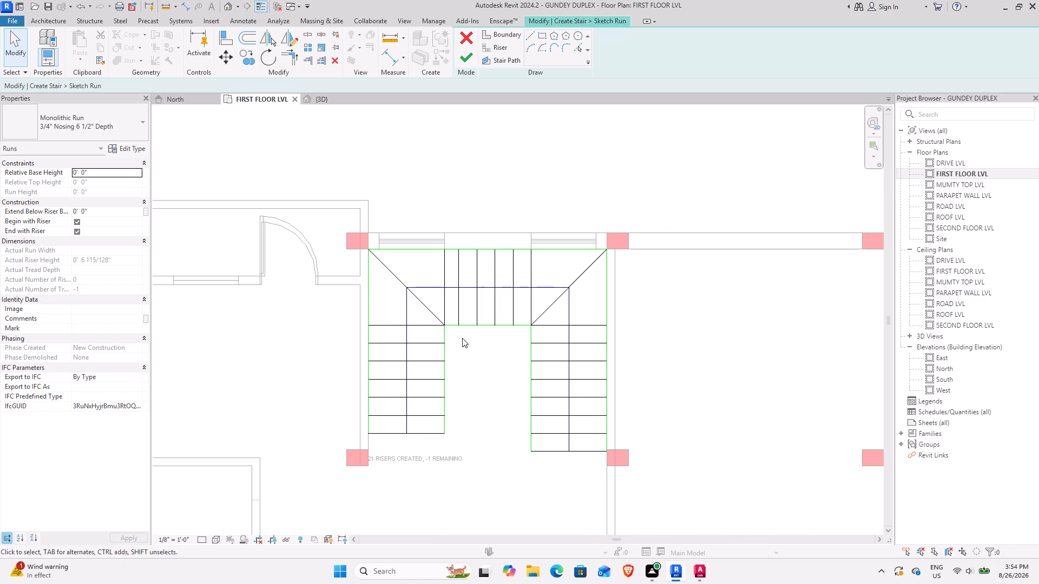
scroll(407, 349, "down", 2)
scroll(409, 448, "up", 4)
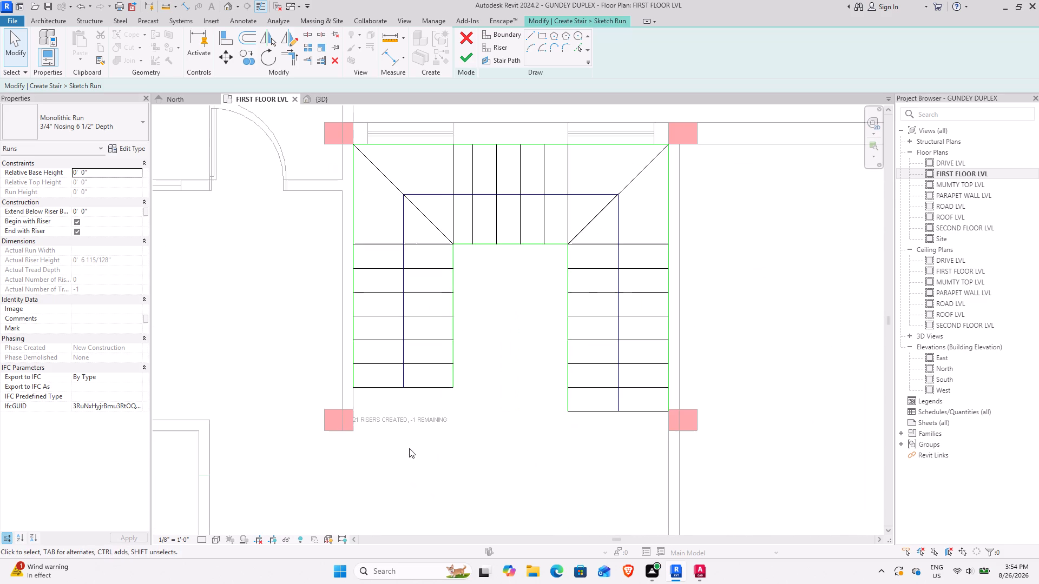
middle_click_drag(337, 386, 330, 427)
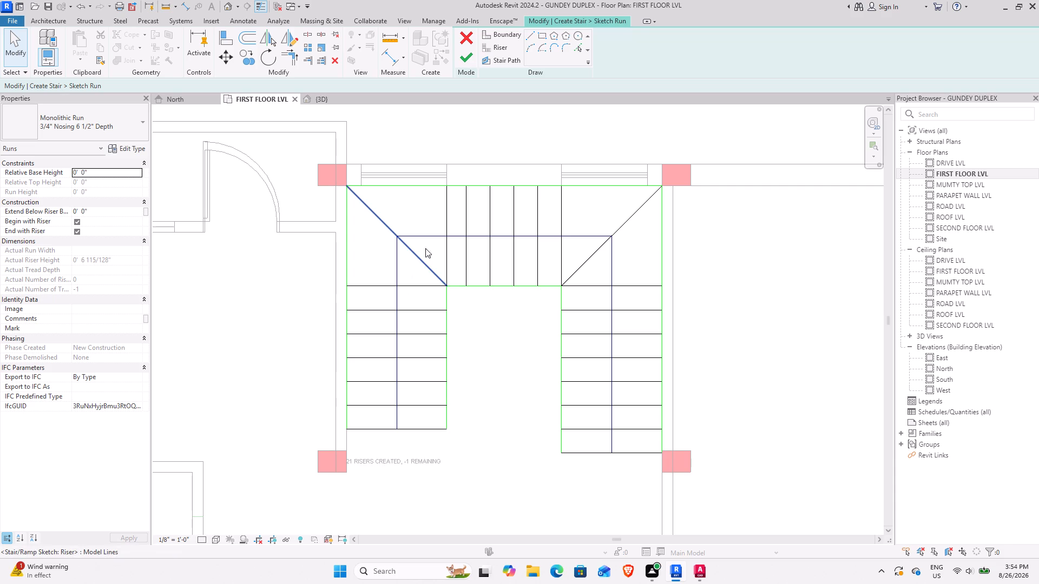
left_click(425, 266)
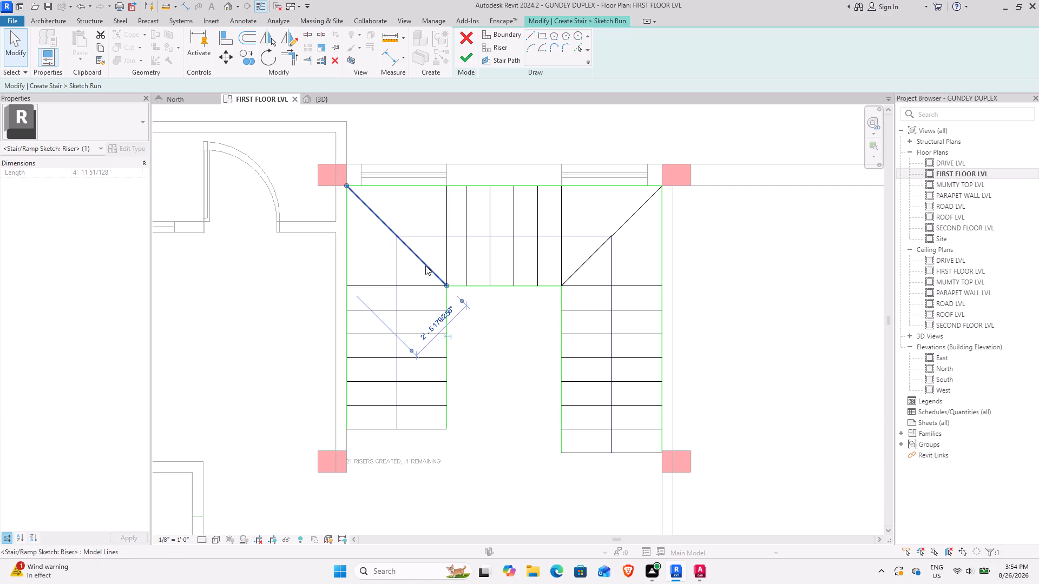
left_click(275, 331)
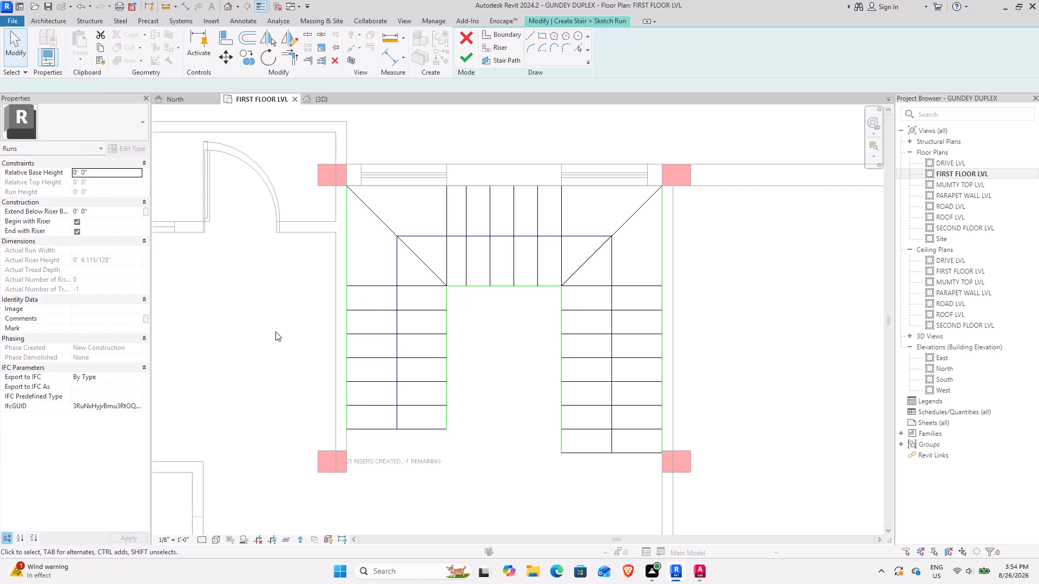
left_click(575, 272)
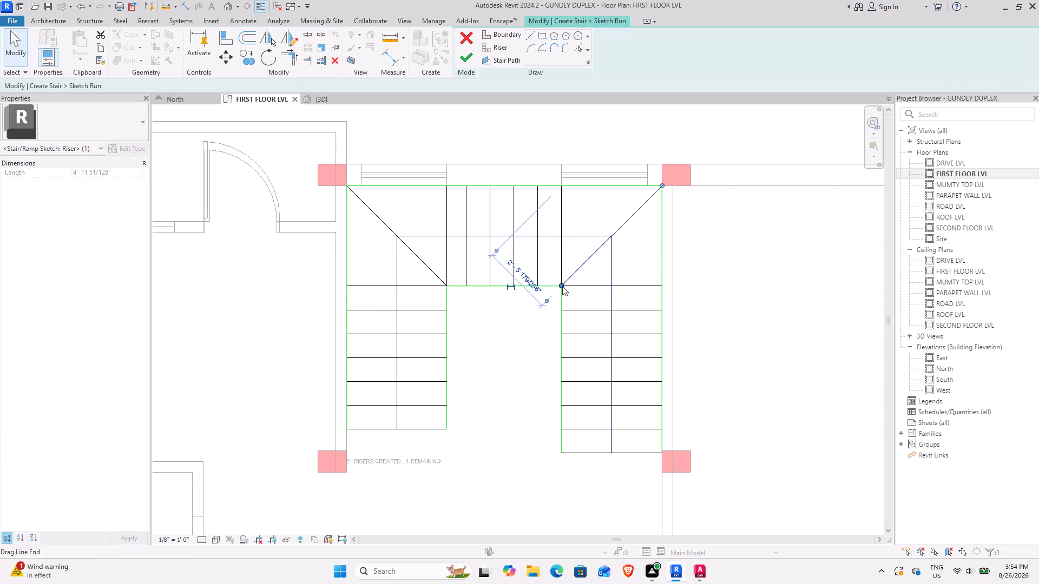
left_click(513, 381)
Delete the two diagonal risers at the northwest and northeast corners and finish the run sketch.
left_click(419, 258)
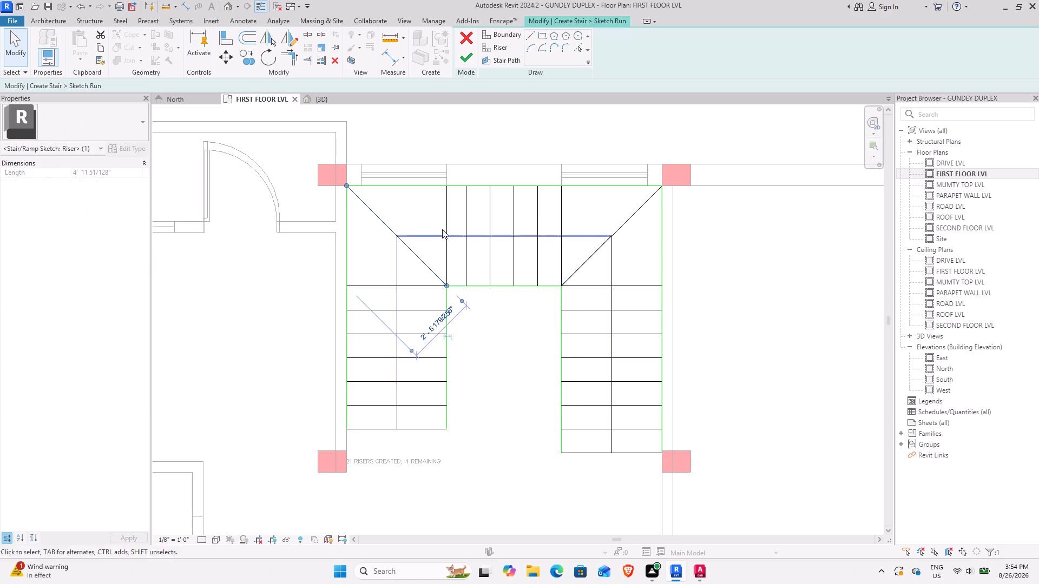
left_click(333, 62)
left_click(629, 220)
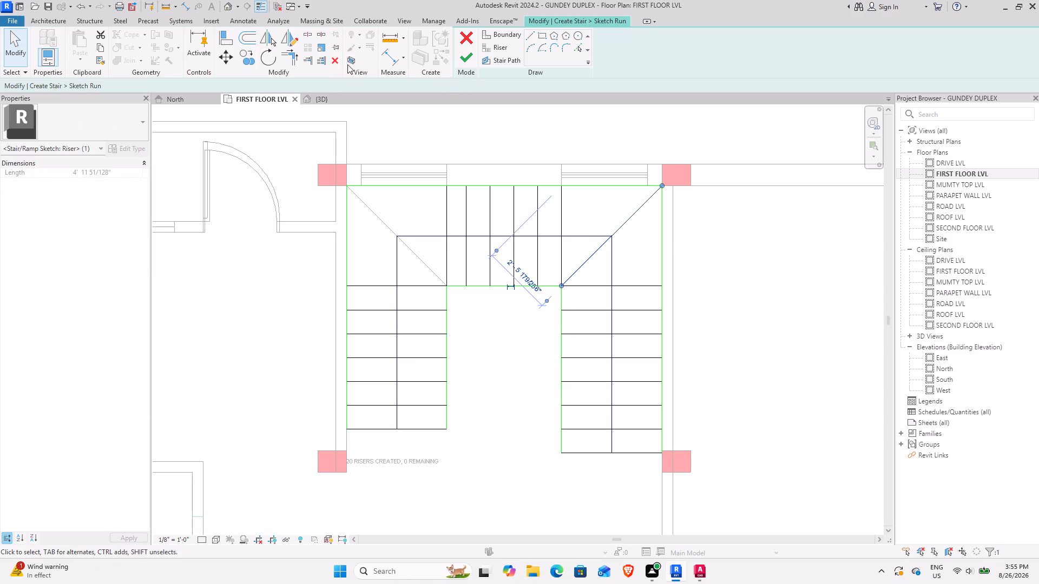
left_click(338, 59)
left_click(472, 66)
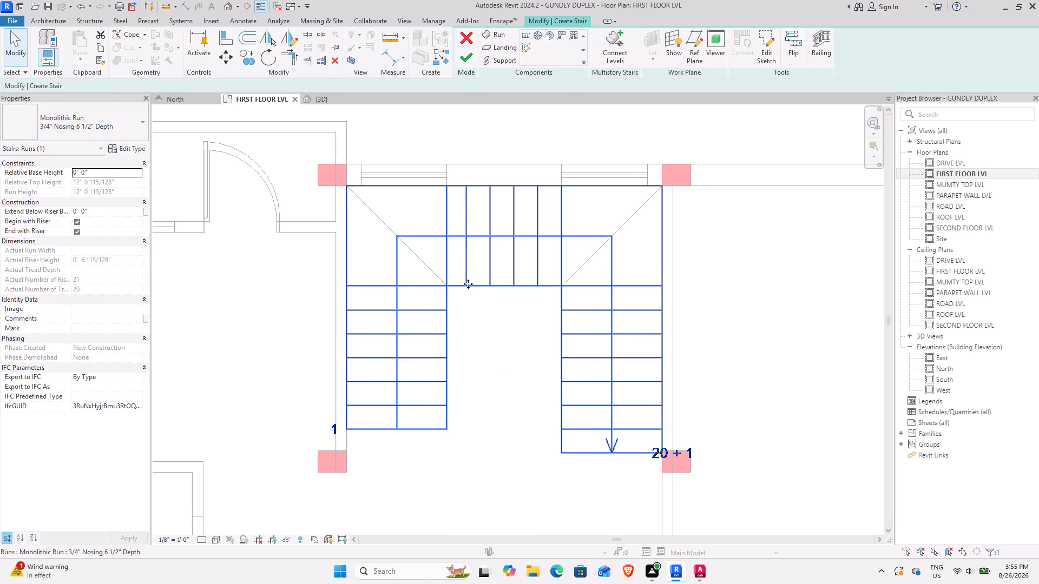
Examine the new U-shaped run in the 3D view, checking its flights and corner landings against the walls and windows.
scroll(468, 284, "down", 5)
left_click(328, 99)
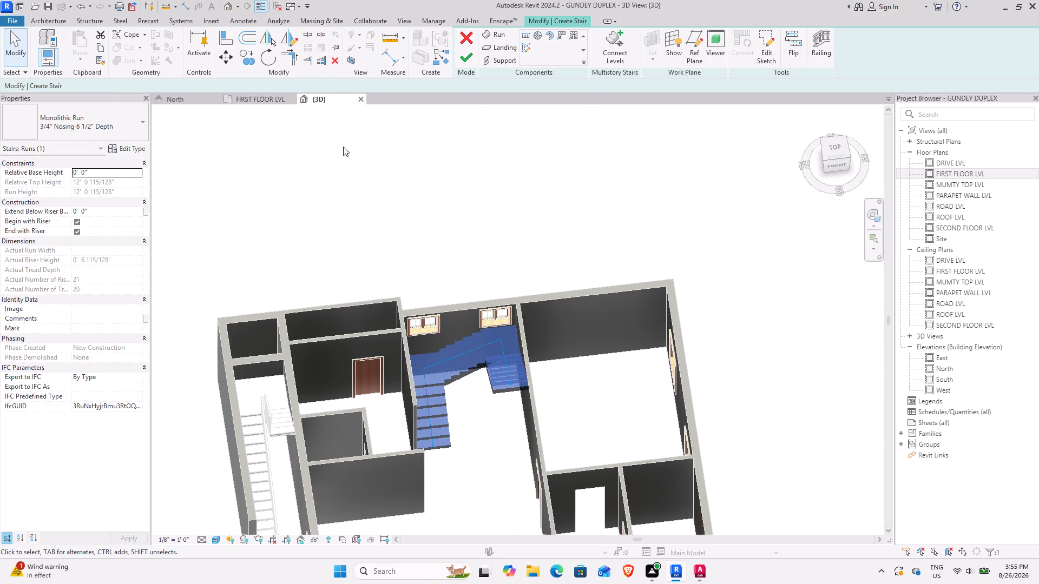
middle_click_drag(442, 371, 568, 195, "shift")
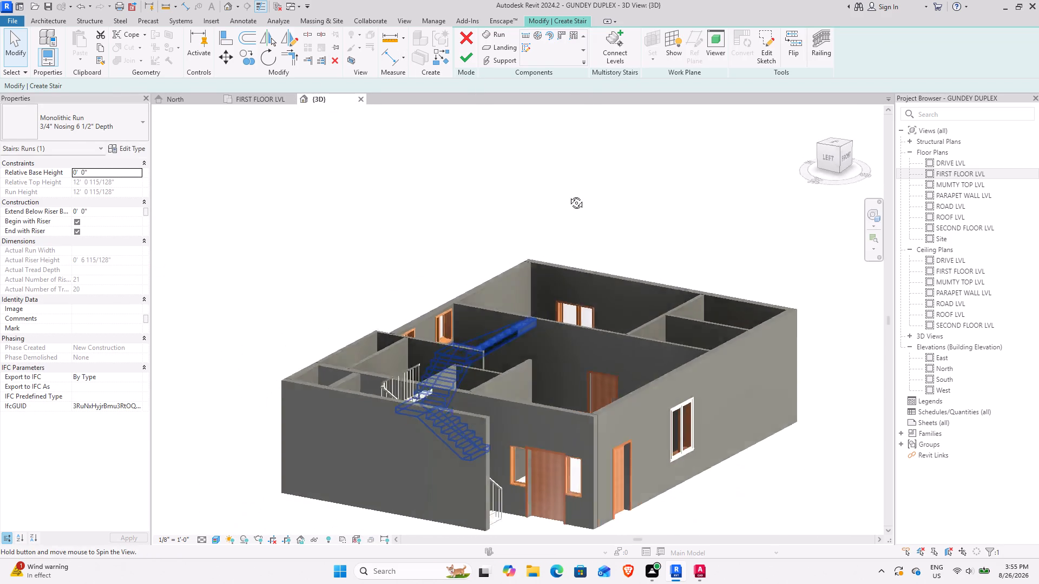
middle_click_drag(568, 195, 569, 187, "shift")
middle_click_drag(500, 288, 410, 390, "shift")
middle_click_drag(407, 390, 336, 403, "shift")
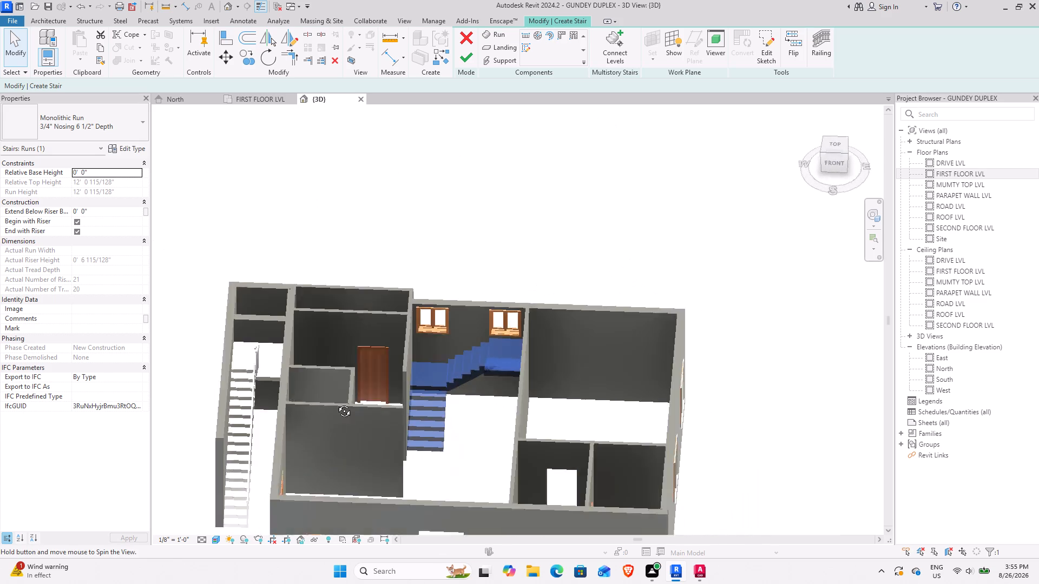
middle_click_drag(336, 403, 325, 410, "shift")
left_click(508, 236)
middle_click_drag(353, 354, 415, 231, "shift")
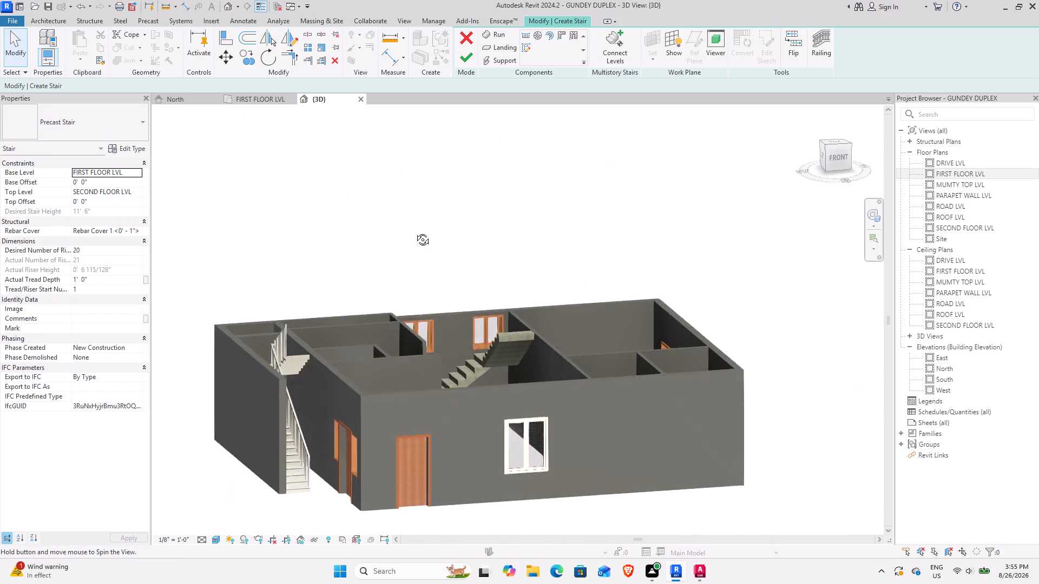
middle_click_drag(415, 231, 338, 342, "shift")
scroll(443, 377, "up", 5)
middle_click_drag(393, 390, 444, 358, "shift")
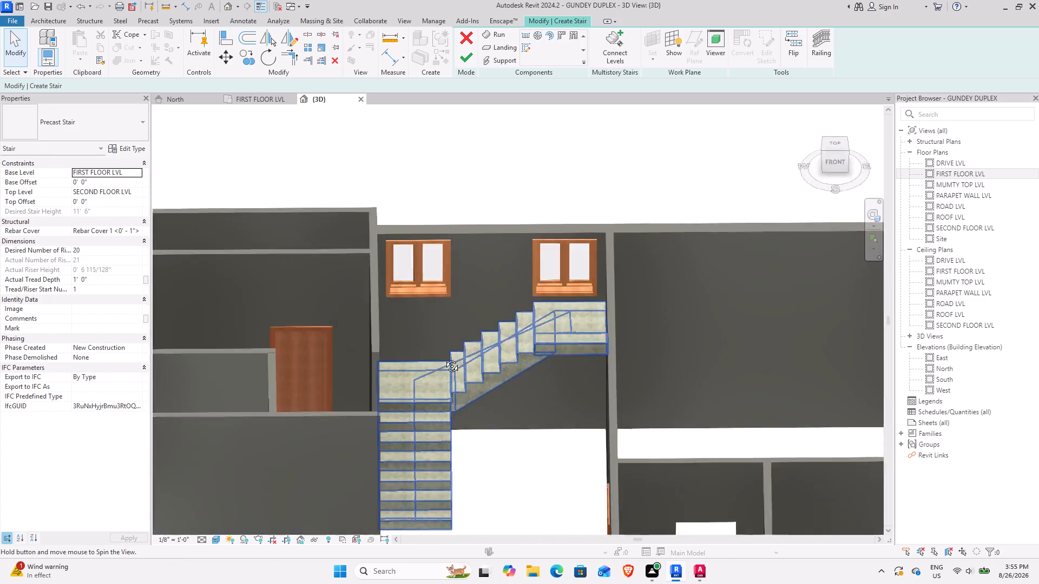
middle_click_drag(444, 358, 440, 417, "shift")
scroll(436, 414, "down", 3)
middle_click_drag(416, 424, 475, 395, "shift")
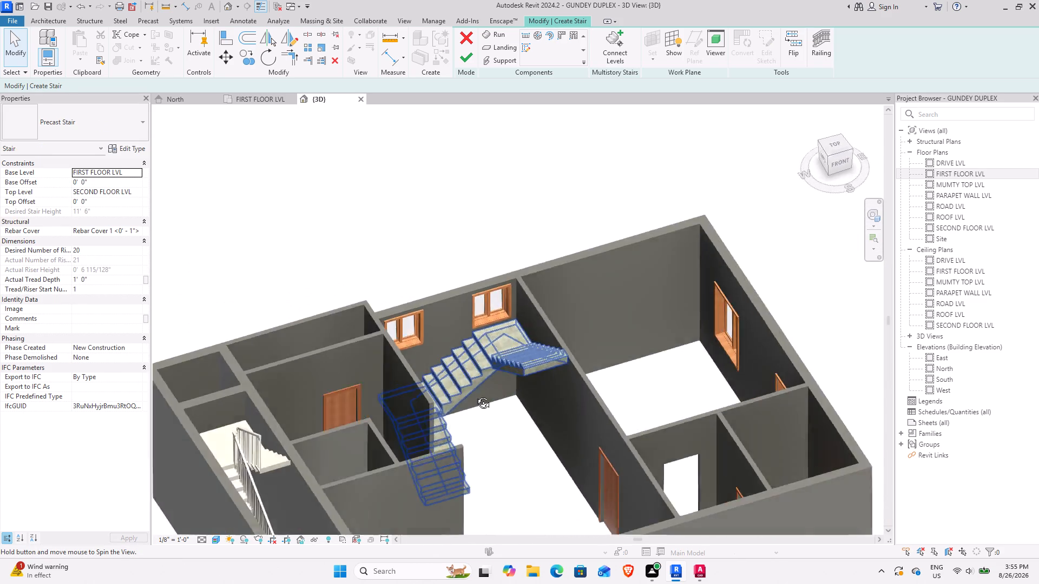
middle_click_drag(475, 395, 411, 399, "shift")
scroll(424, 487, "up", 3)
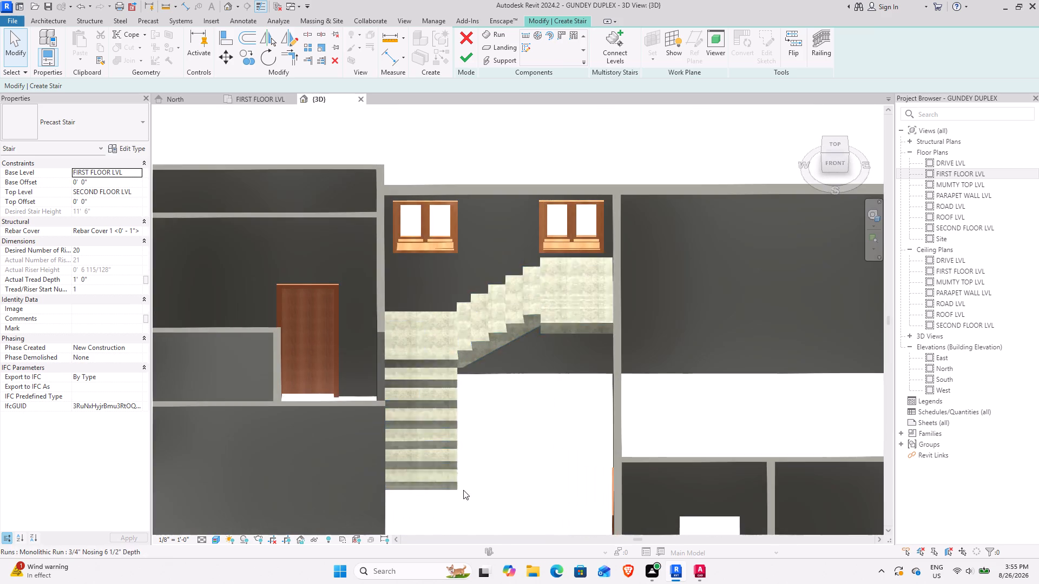
middle_click_drag(453, 485, 418, 437, "shift")
scroll(420, 436, "down", 4)
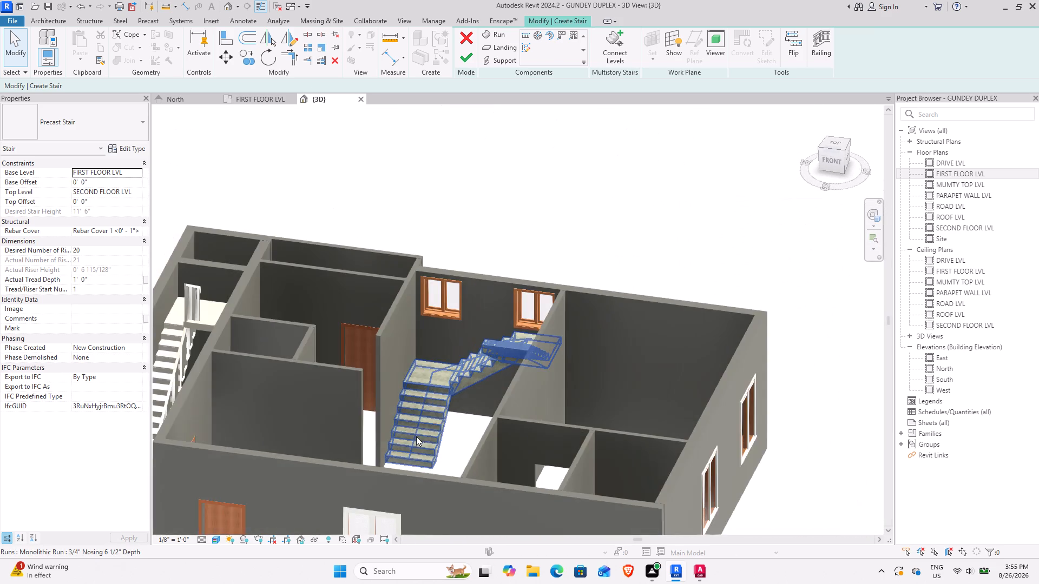
middle_click_drag(411, 436, 558, 492)
middle_click_drag(529, 459, 684, 370, "shift")
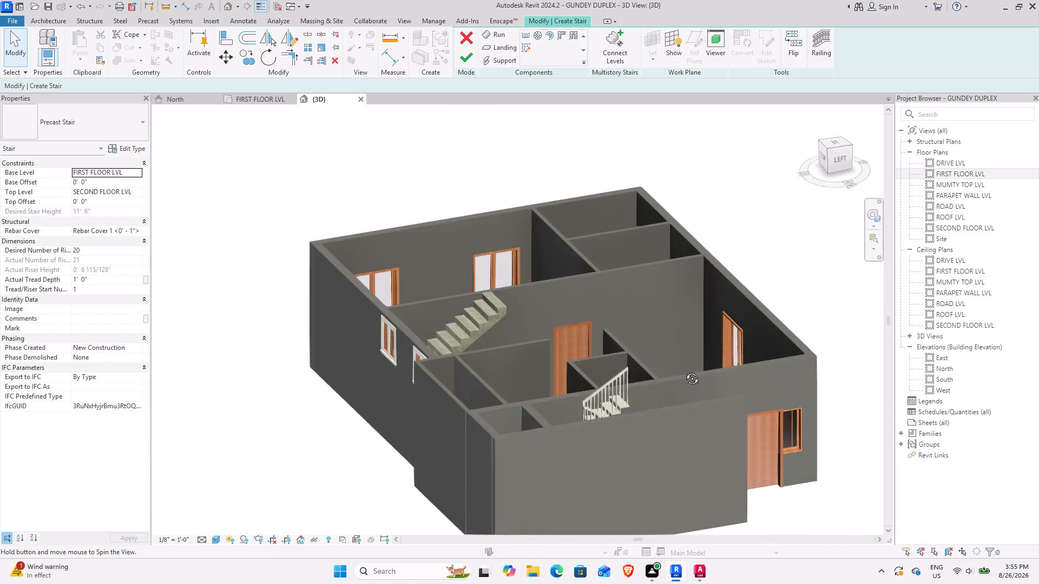
middle_click_drag(684, 370, 443, 410, "shift")
middle_click_drag(416, 379, 426, 347, "shift")
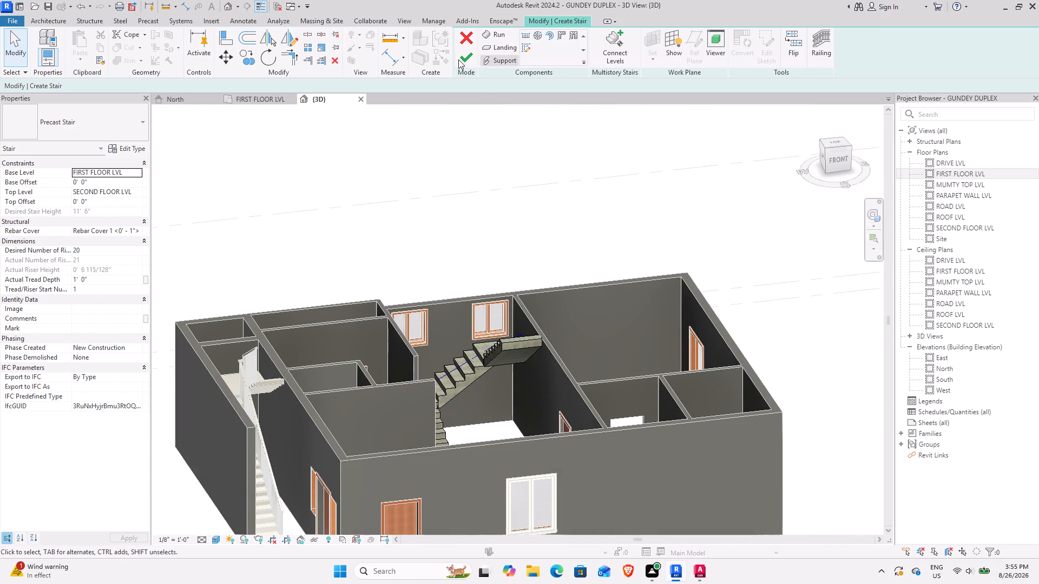
Finish the Precast Stair between the first and second floor levels.
left_click(458, 59)
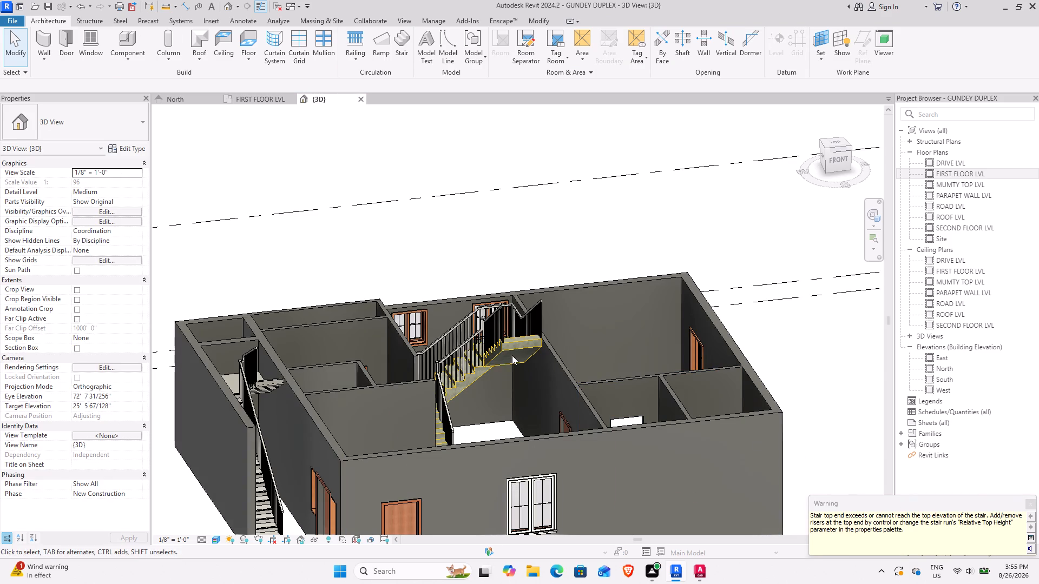
Delete the outer railing along the walls of the new U-shaped stair.
middle_click_drag(507, 355, 344, 393, "shift")
left_click(630, 293)
middle_click_drag(528, 336, 613, 408)
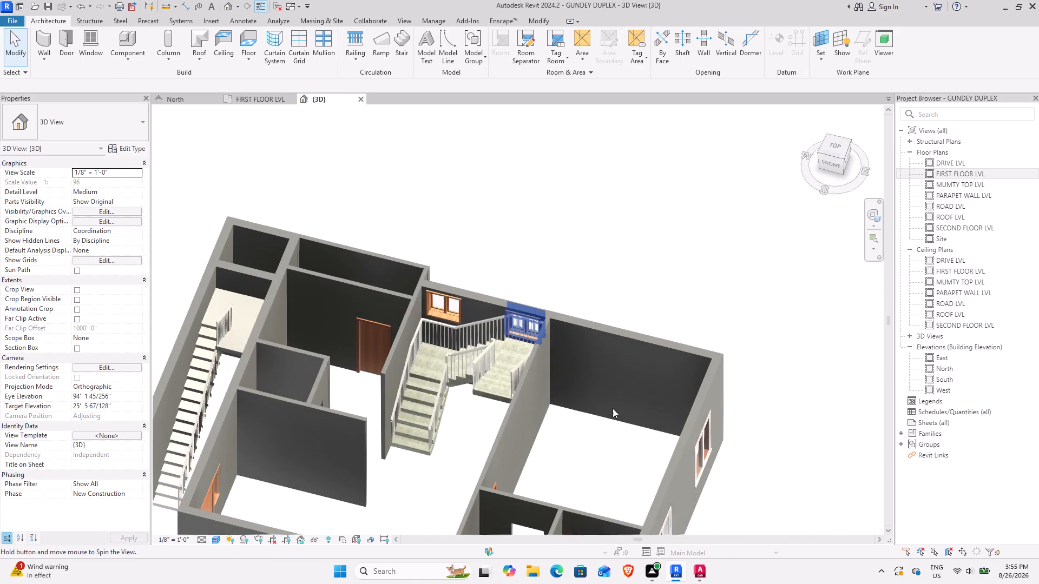
middle_click_drag(613, 408, 614, 408)
left_click(515, 370)
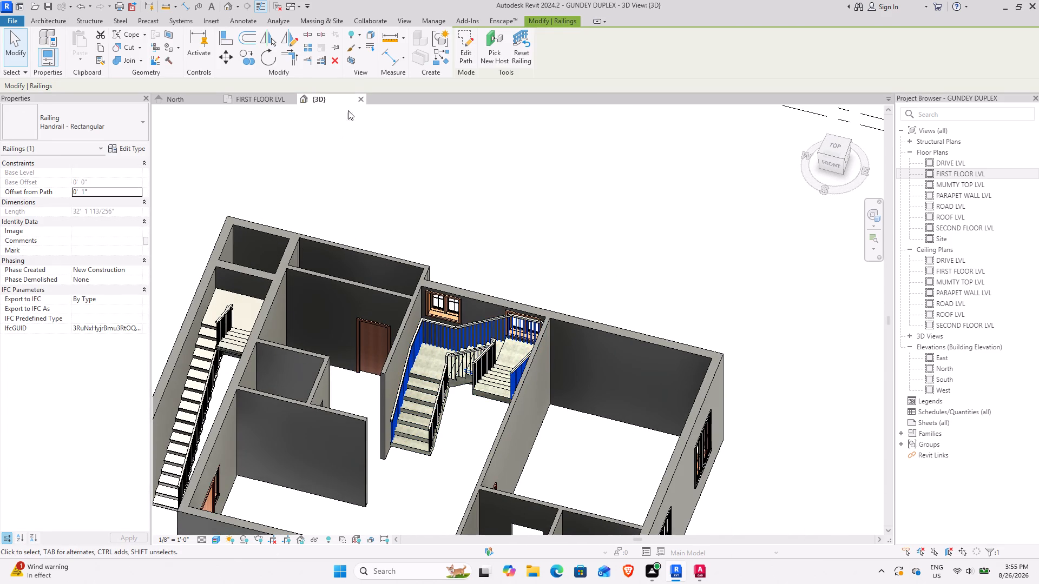
left_click(338, 58)
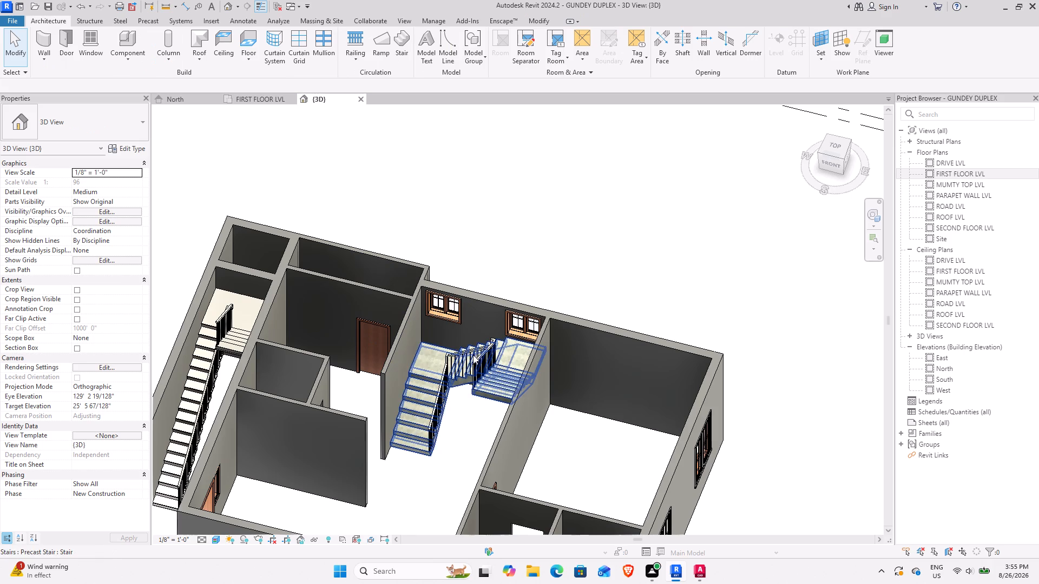
Change the new stair's inner railing type to Glass Panel - Bottom Fill.
left_click(476, 360)
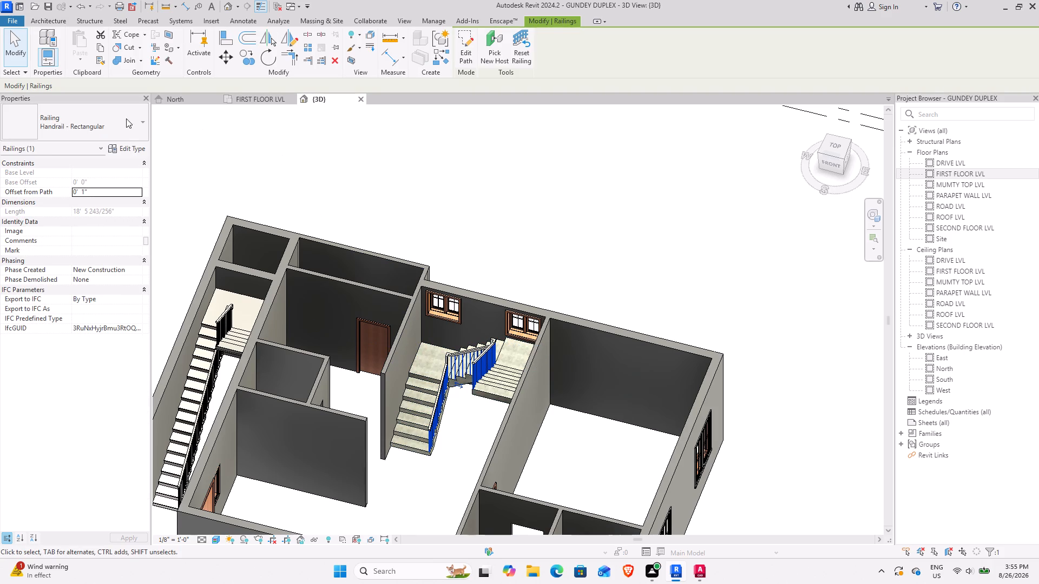
left_click(126, 118)
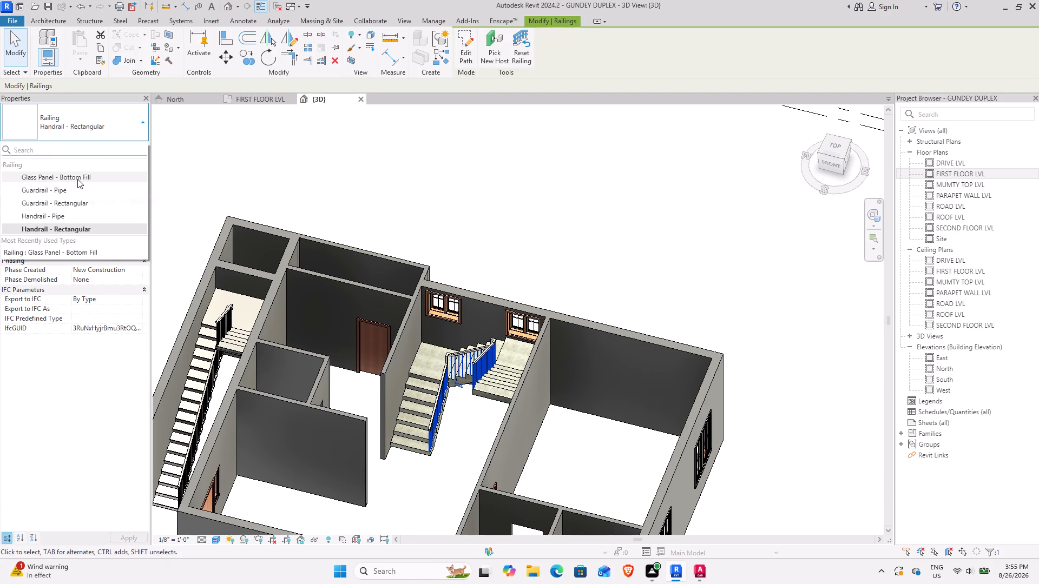
left_click(77, 179)
middle_click_drag(242, 349, 344, 276, "shift")
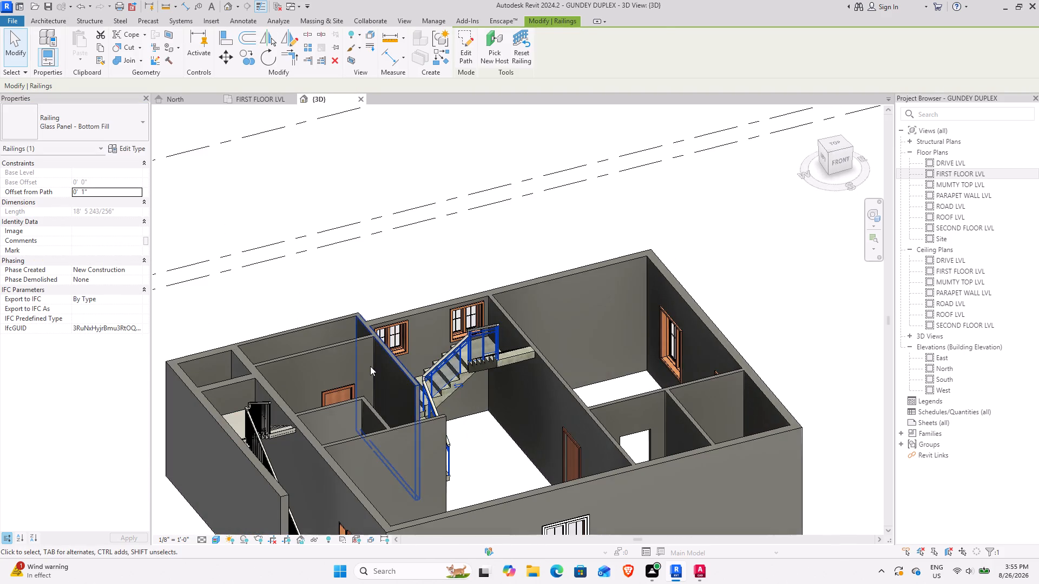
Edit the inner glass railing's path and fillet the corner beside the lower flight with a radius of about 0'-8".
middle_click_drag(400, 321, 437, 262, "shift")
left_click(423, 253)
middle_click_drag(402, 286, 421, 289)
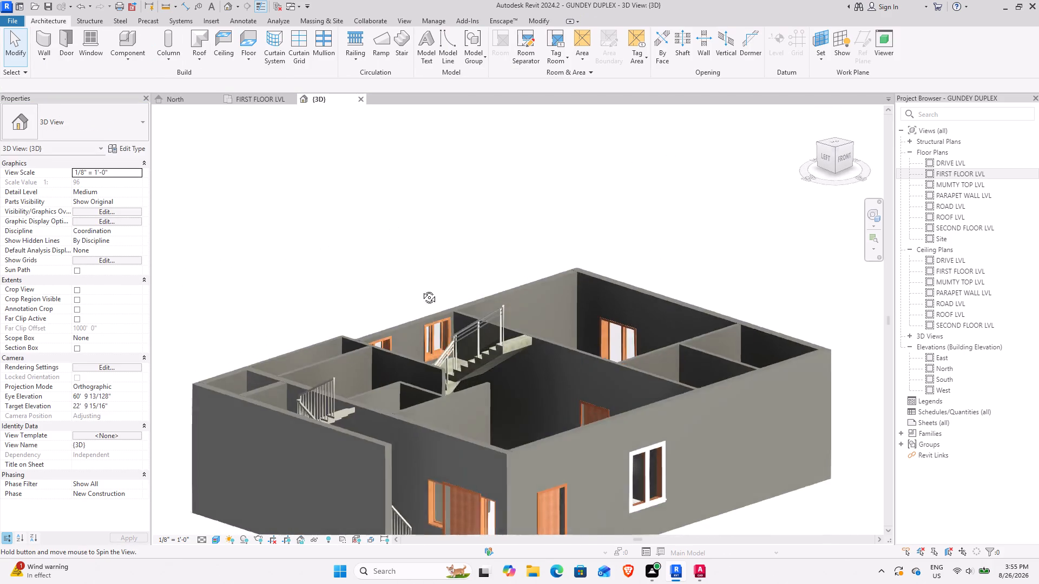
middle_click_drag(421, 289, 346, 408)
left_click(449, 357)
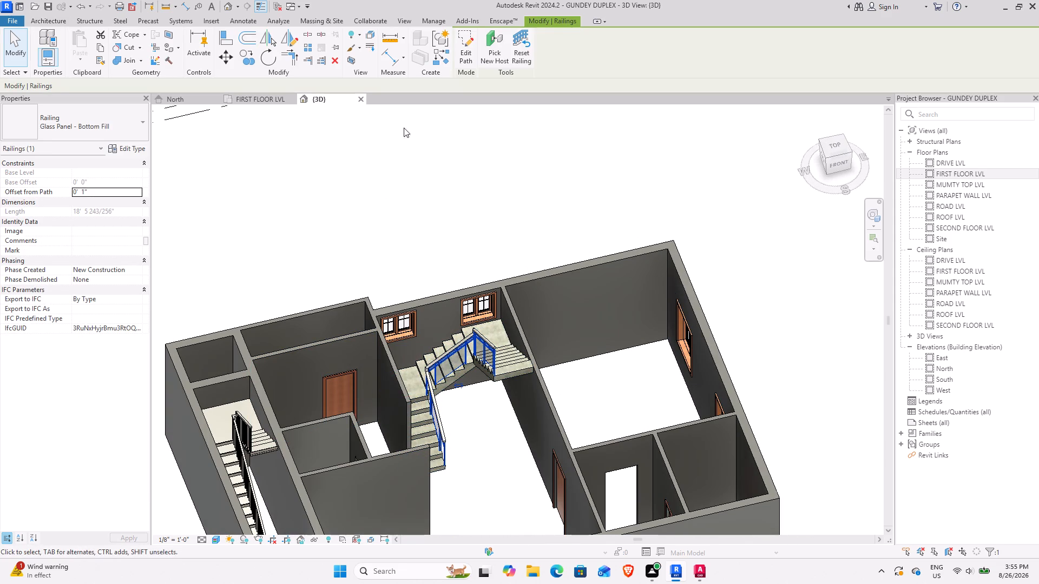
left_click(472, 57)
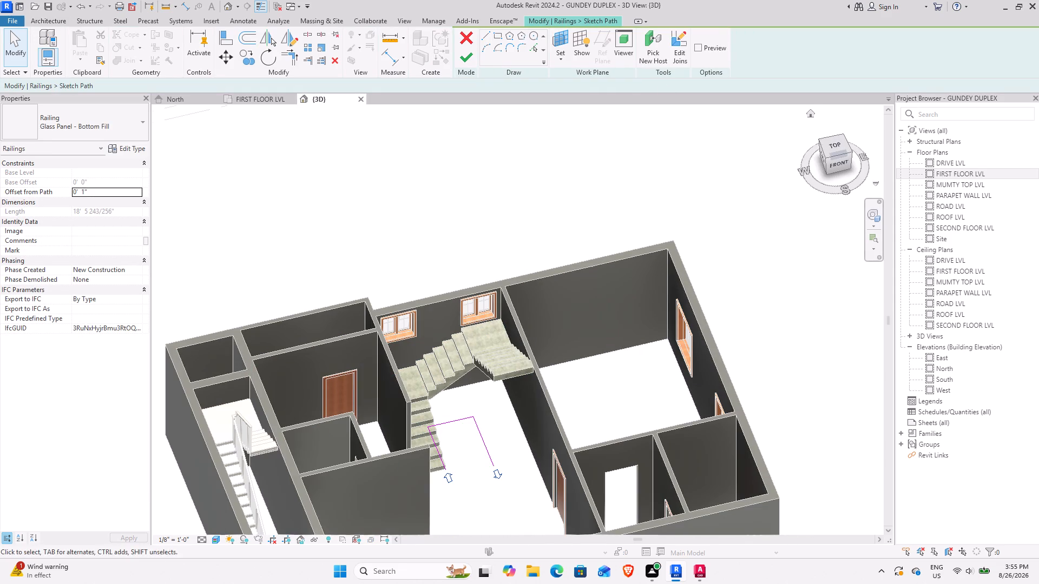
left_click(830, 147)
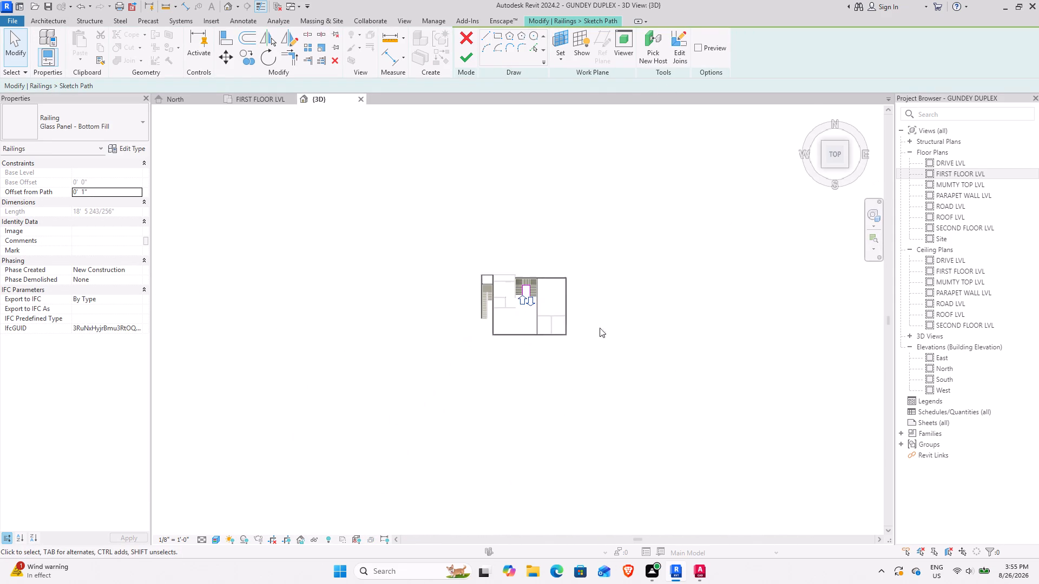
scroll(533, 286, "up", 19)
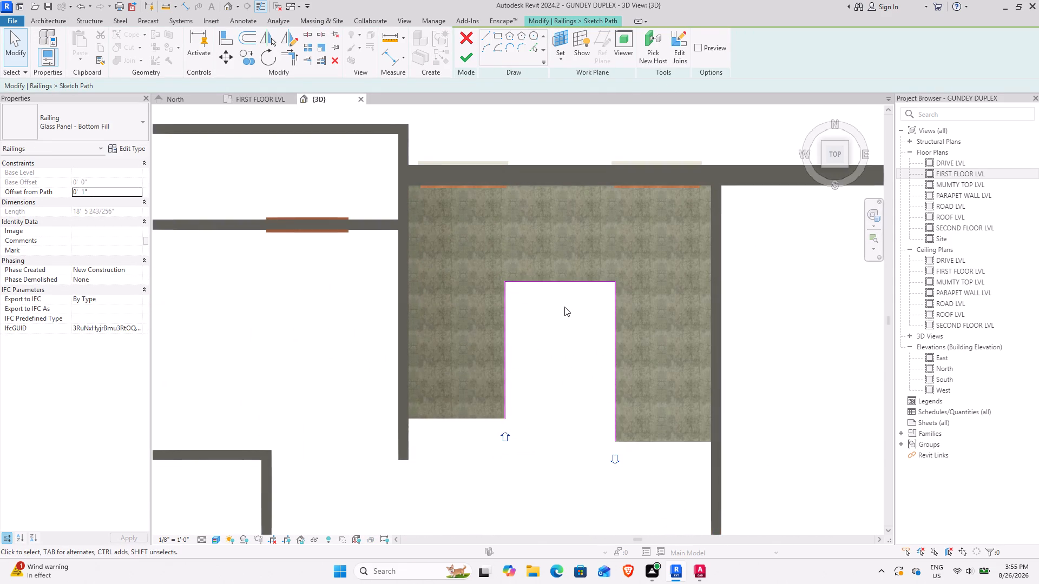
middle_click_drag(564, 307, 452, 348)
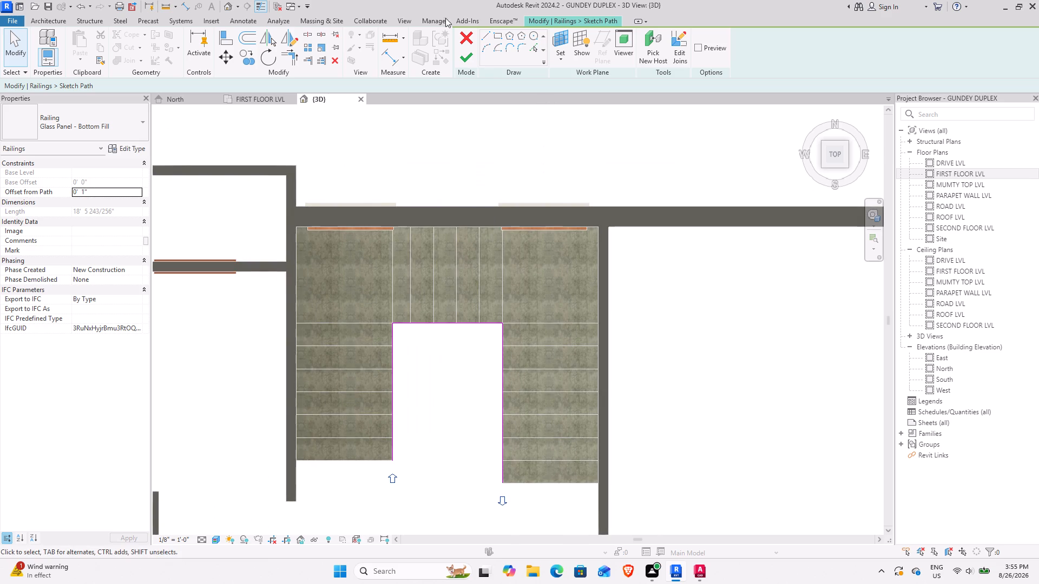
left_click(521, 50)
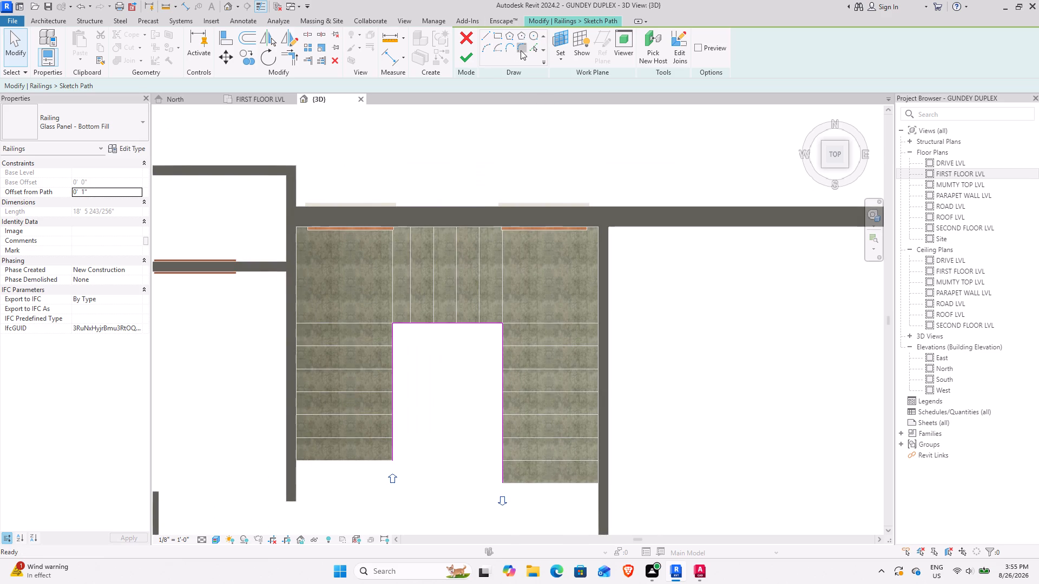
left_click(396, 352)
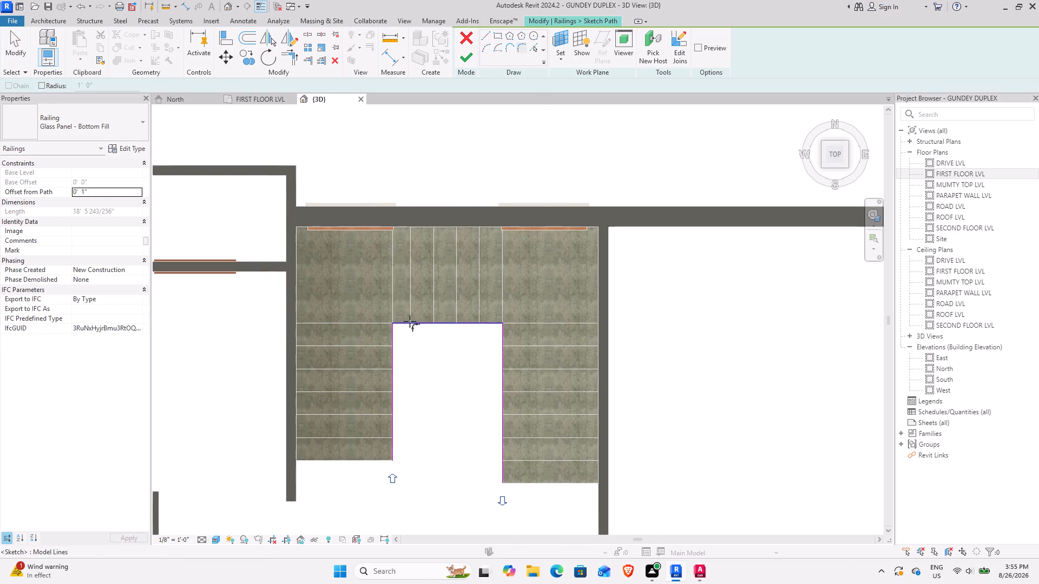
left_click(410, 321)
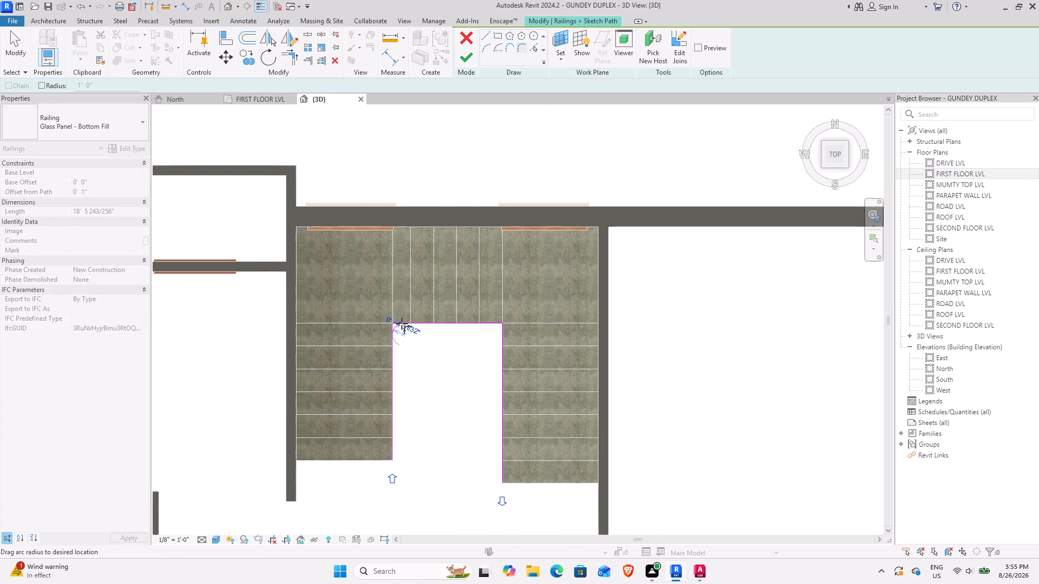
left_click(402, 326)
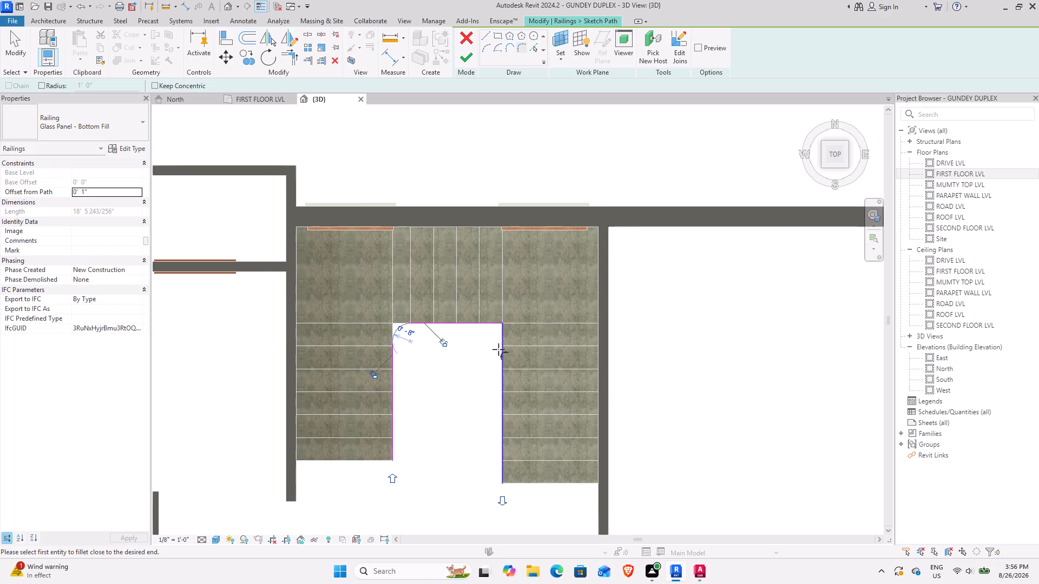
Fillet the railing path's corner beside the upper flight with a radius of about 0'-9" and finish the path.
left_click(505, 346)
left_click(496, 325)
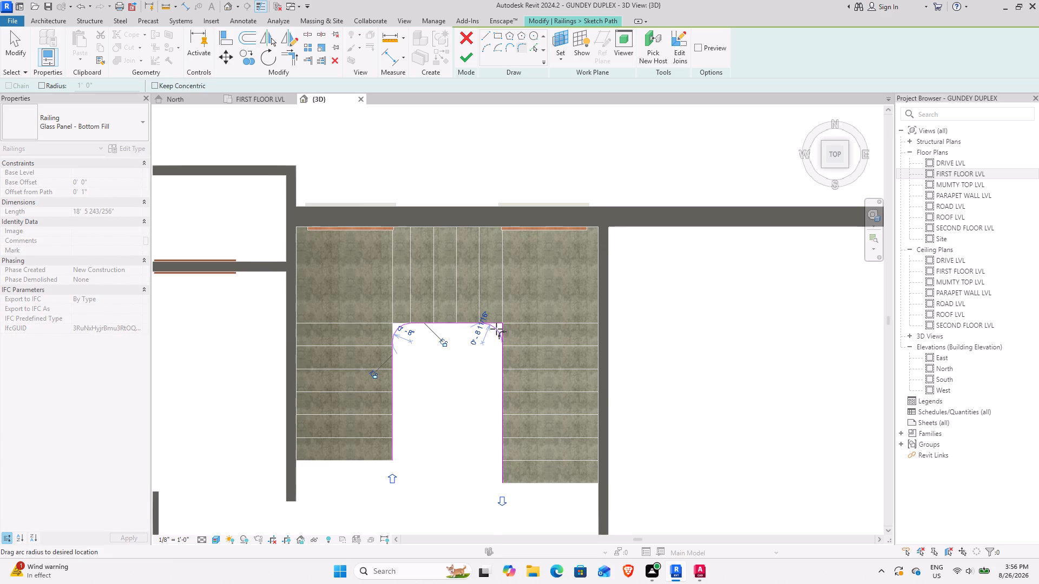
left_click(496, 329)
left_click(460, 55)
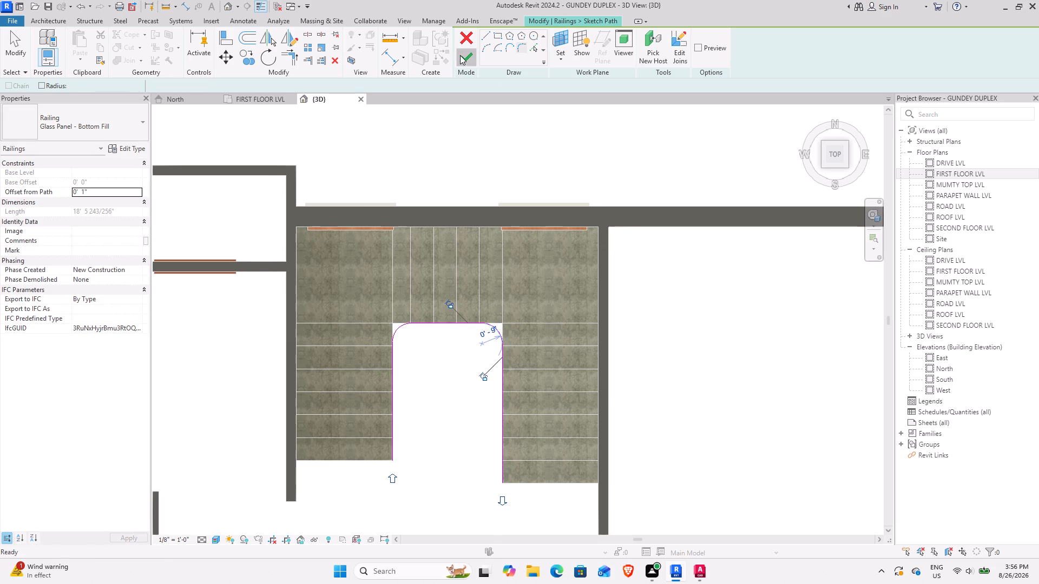
Examine the railing with its rounded corners in 3D, checking how it follows the U-shaped stair's flights and landings.
left_click(321, 99)
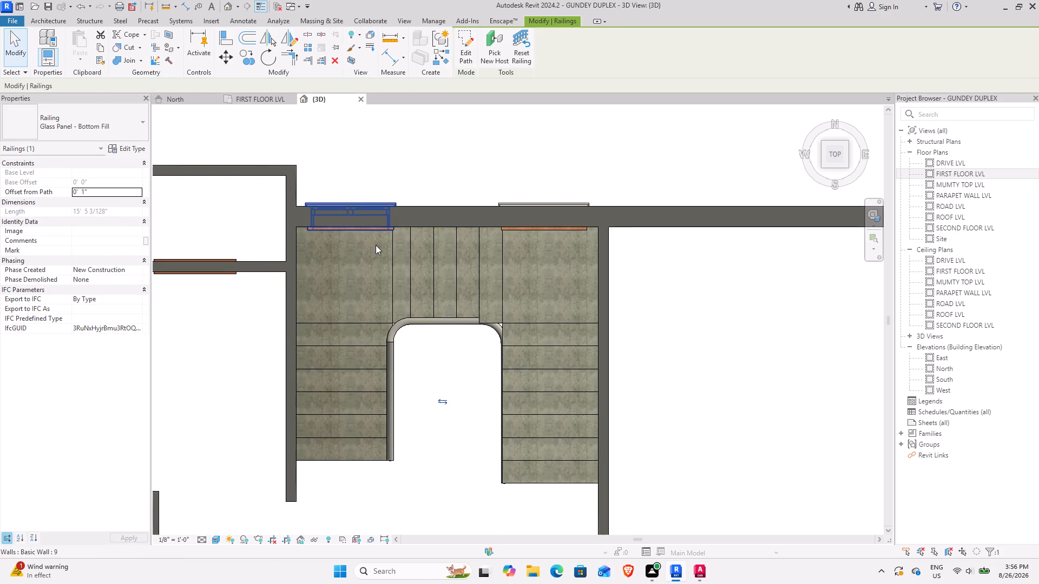
middle_click_drag(346, 343, 423, 213, "shift")
middle_click_drag(405, 305, 418, 255, "shift")
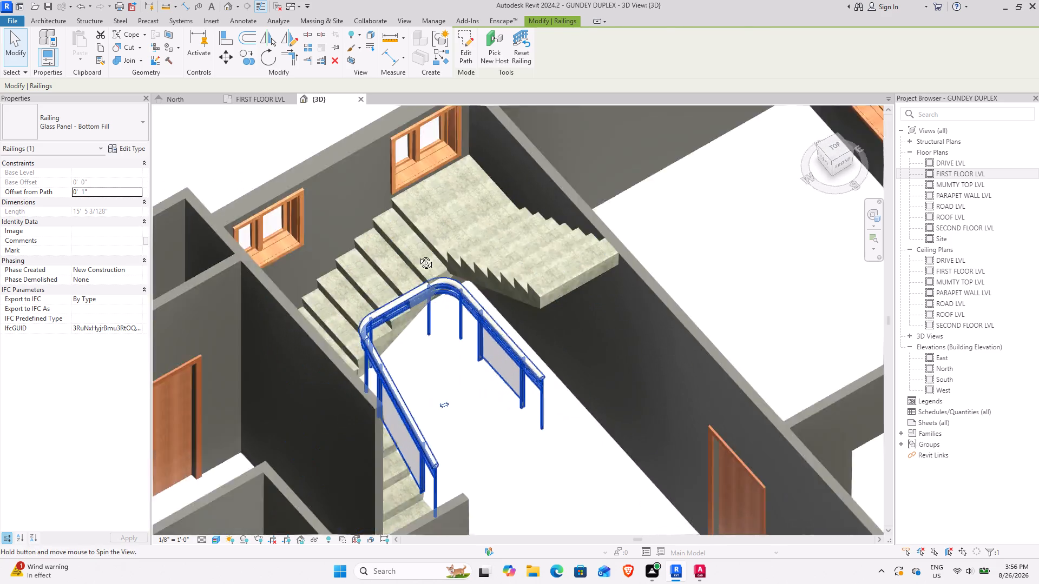
middle_click_drag(418, 255, 425, 204, "shift")
middle_click_drag(418, 209, 383, 264, "shift")
middle_click_drag(378, 271, 359, 308, "shift")
scroll(378, 313, "down", 7)
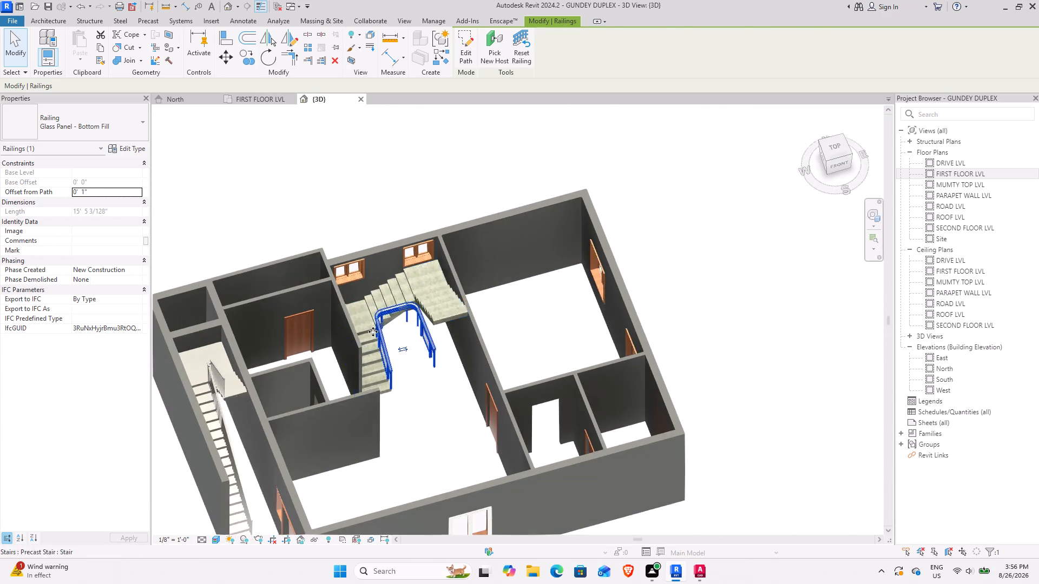
middle_click_drag(389, 287, 397, 191, "shift")
middle_click(395, 191, "shift")
middle_click_drag(374, 364, 376, 267, "shift")
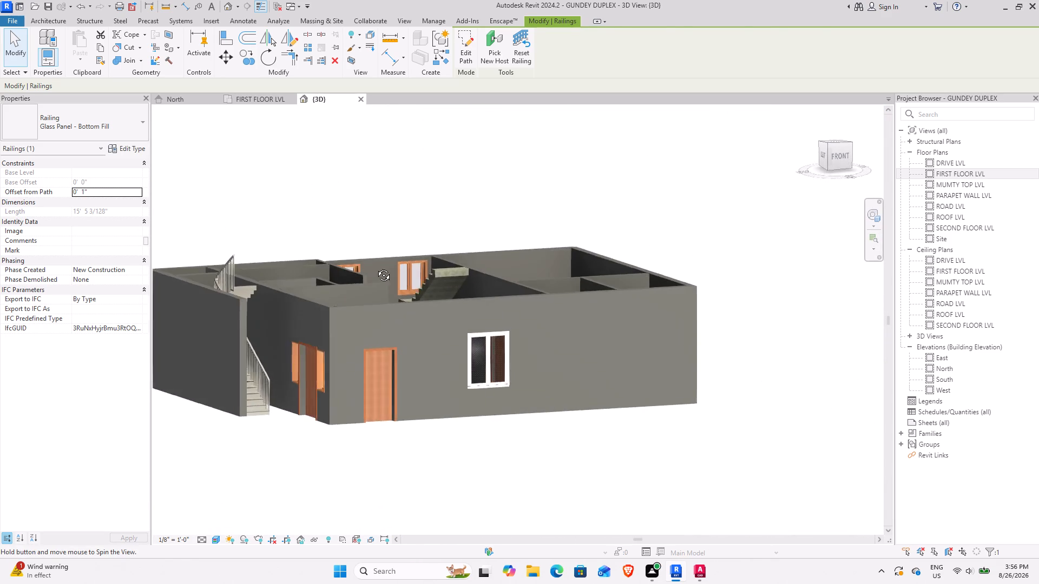
middle_click_drag(376, 267, 335, 391, "shift")
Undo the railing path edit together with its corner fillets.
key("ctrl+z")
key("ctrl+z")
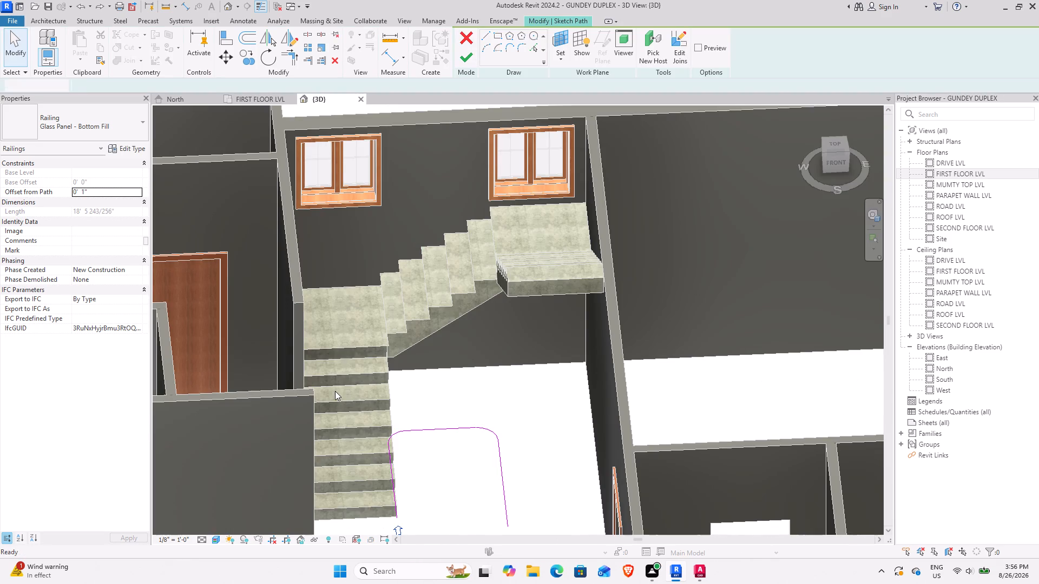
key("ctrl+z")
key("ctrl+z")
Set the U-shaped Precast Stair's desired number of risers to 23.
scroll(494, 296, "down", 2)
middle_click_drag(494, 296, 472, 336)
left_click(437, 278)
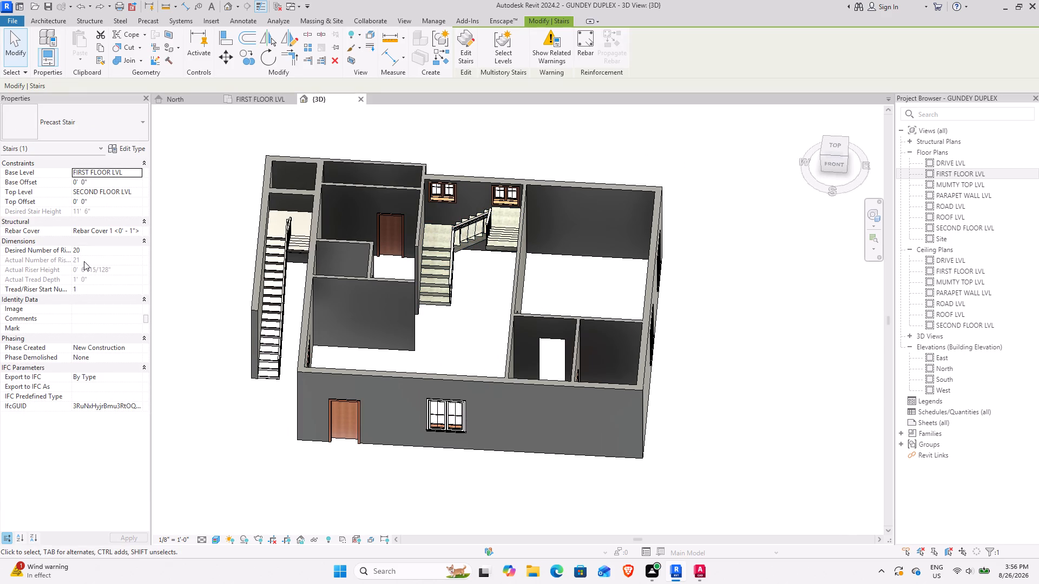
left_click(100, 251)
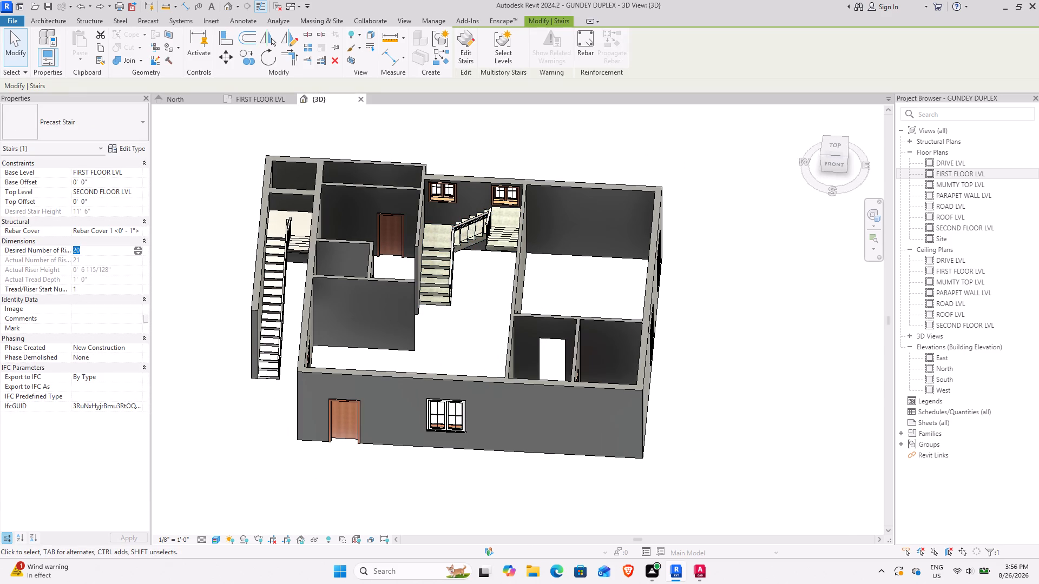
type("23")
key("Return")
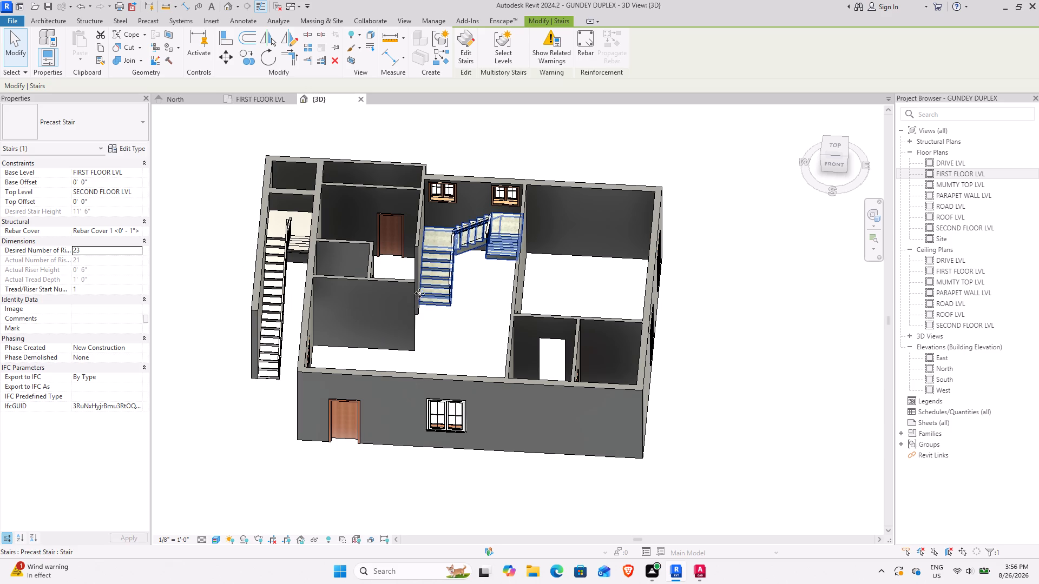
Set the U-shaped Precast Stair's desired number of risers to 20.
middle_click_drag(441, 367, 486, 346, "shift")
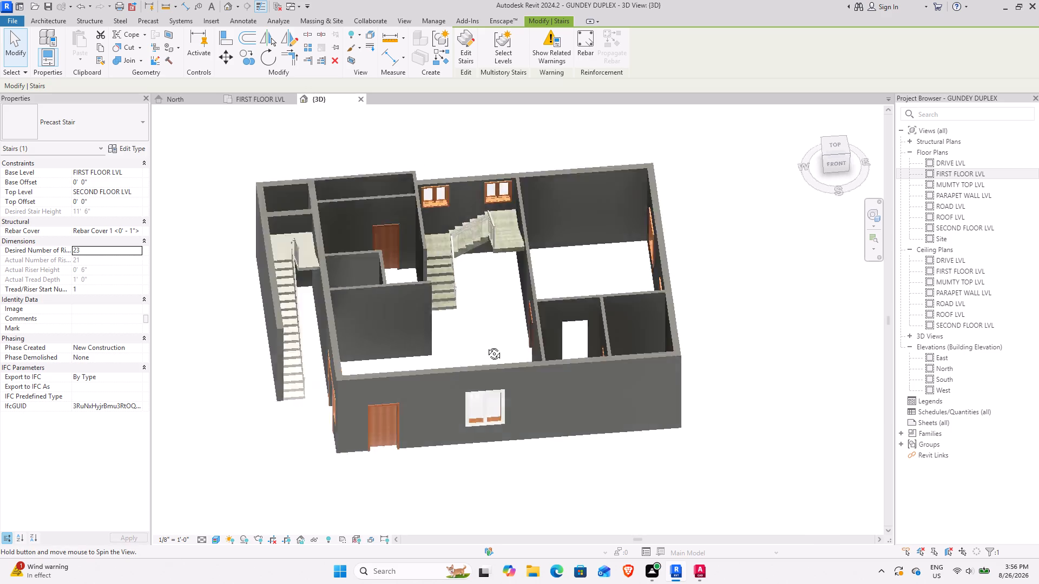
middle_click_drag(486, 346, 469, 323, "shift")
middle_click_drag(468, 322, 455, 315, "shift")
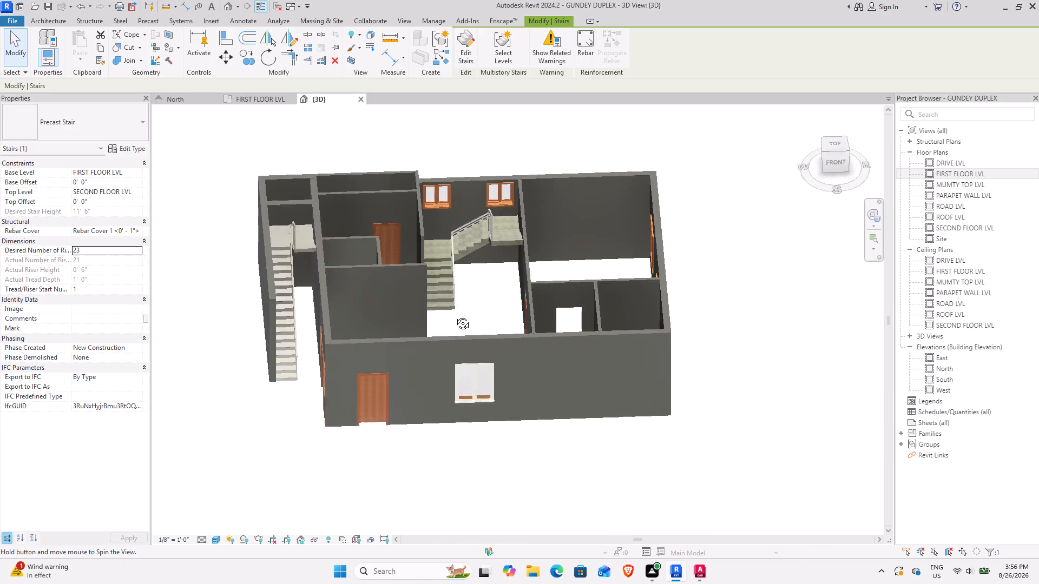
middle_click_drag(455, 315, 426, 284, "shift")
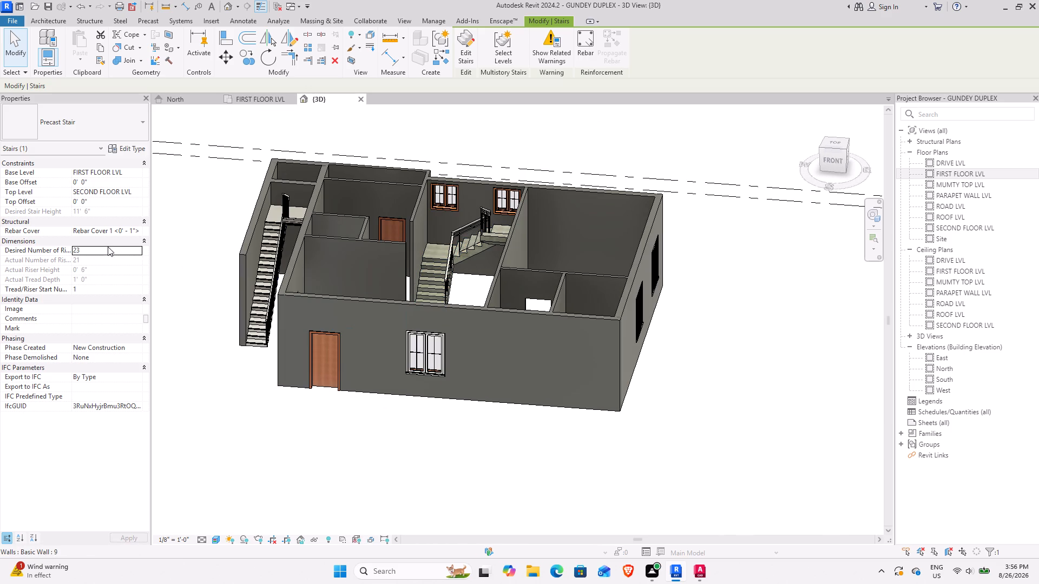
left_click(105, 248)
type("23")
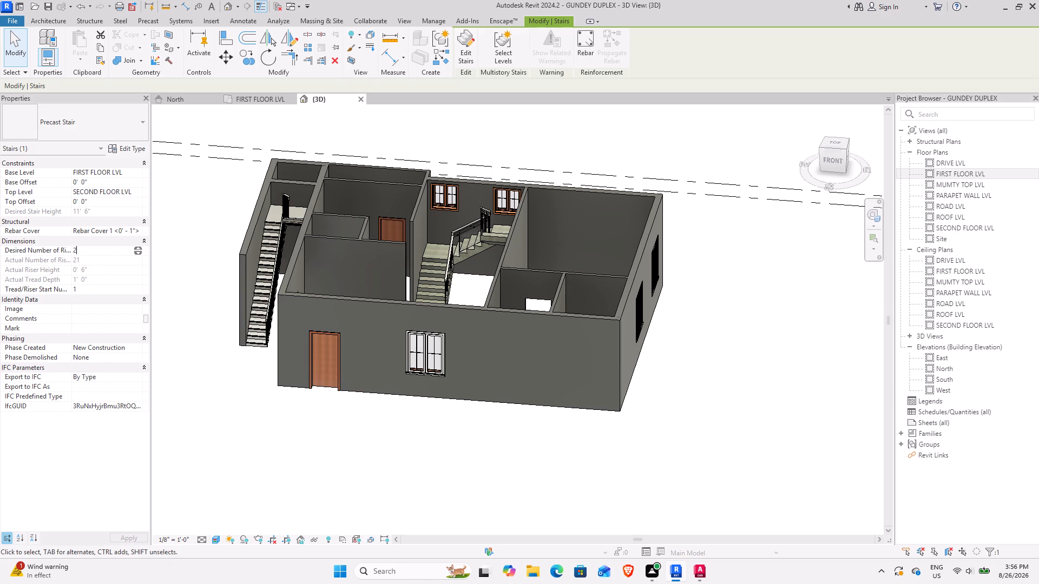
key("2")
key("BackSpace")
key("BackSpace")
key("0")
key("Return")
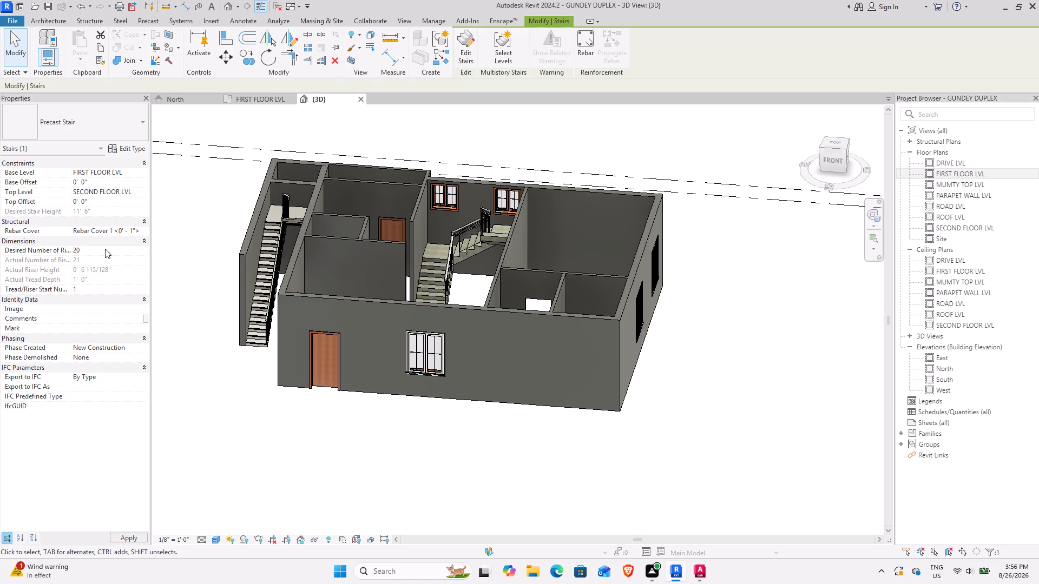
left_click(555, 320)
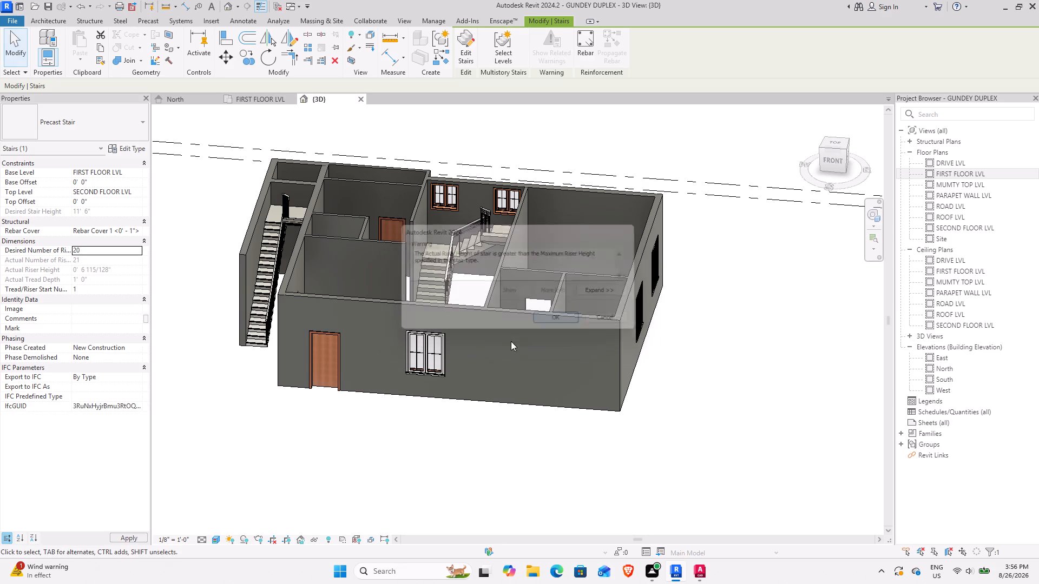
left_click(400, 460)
Examine the first floor in 3D from several angles, checking both staircases and their railings against the surrounding walls.
middle_click_drag(353, 448, 547, 346, "shift")
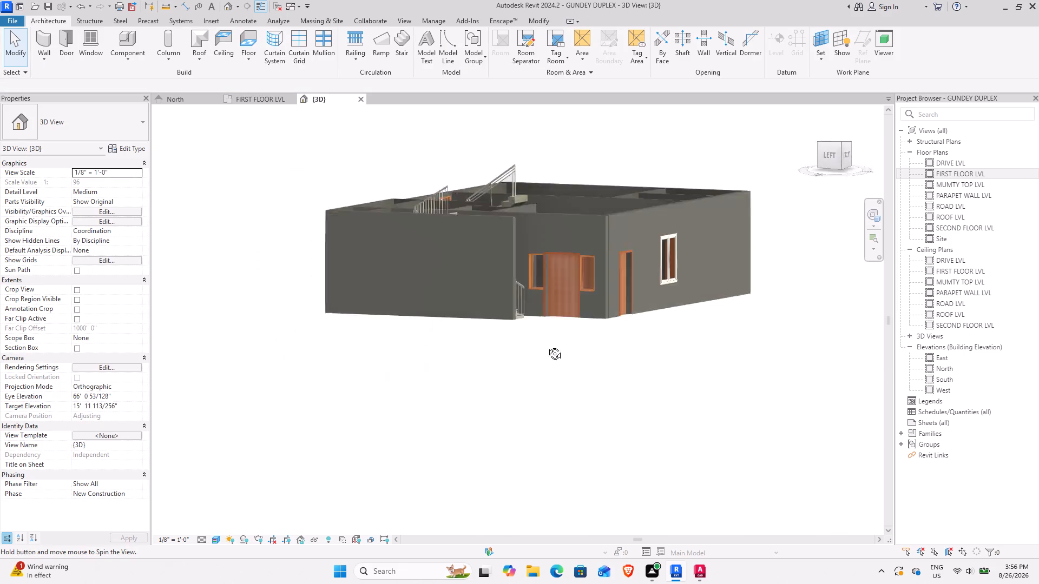
middle_click_drag(547, 346, 372, 444, "shift")
scroll(378, 443, "down", 4)
middle_click_drag(370, 443, 345, 515, "shift")
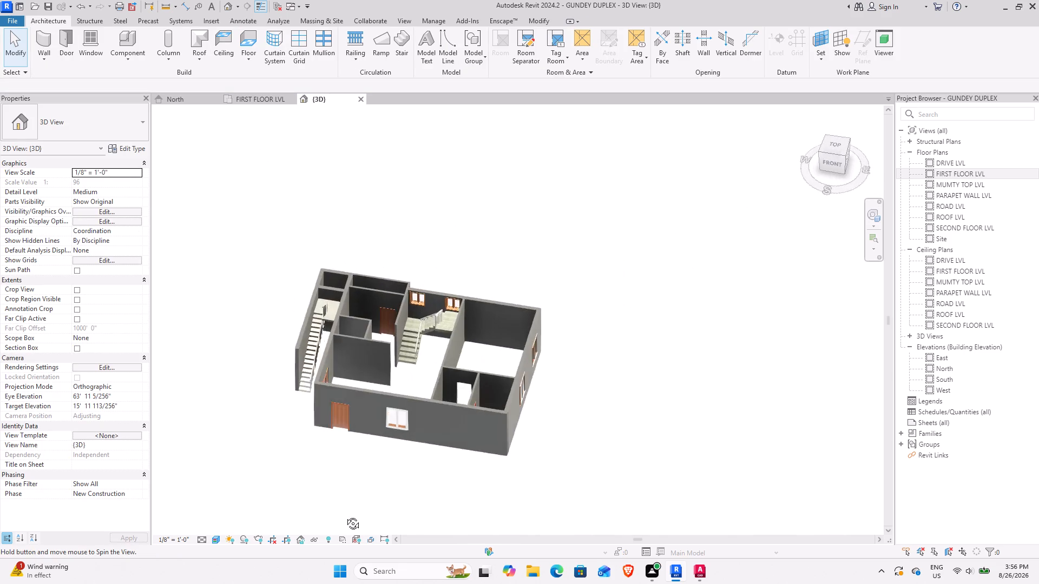
middle_click_drag(345, 515, 314, 517, "shift")
scroll(305, 305, "up", 5)
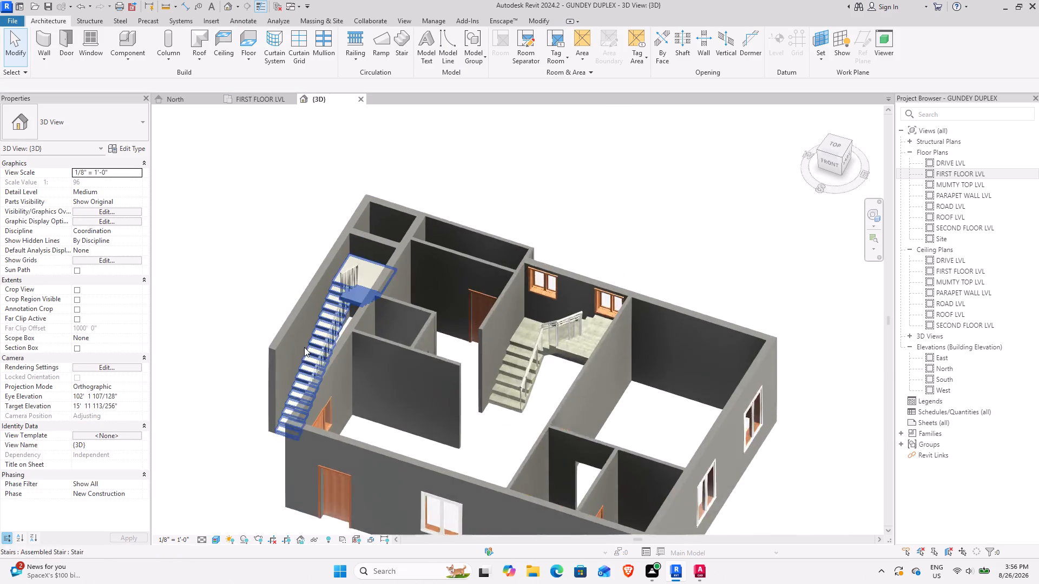
scroll(304, 347, "up", 2)
middle_click_drag(278, 395, 332, 349, "shift")
middle_click(332, 349, "shift")
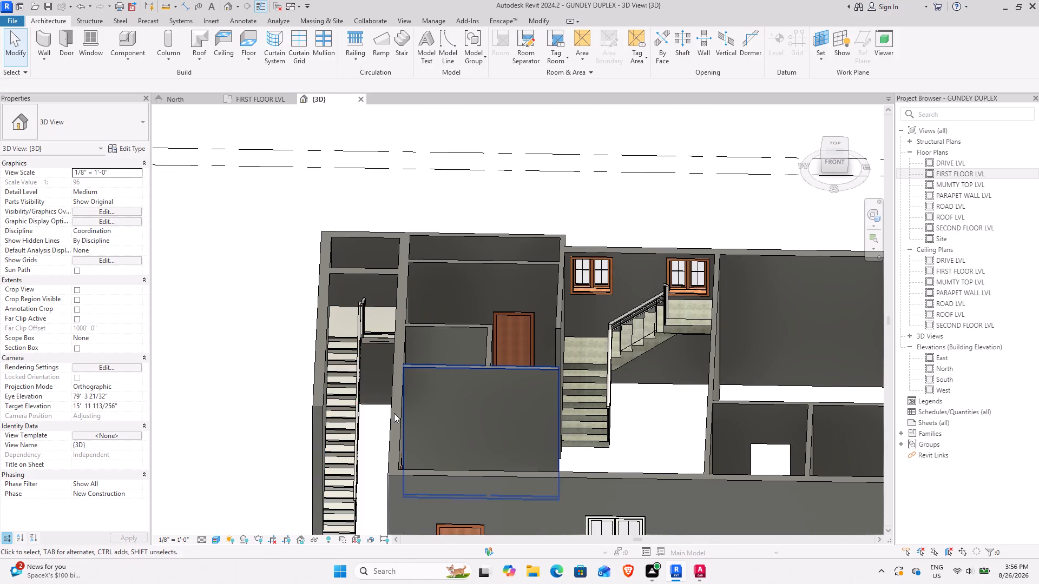
scroll(410, 462, "down", 4)
middle_click_drag(485, 416, 459, 407, "shift")
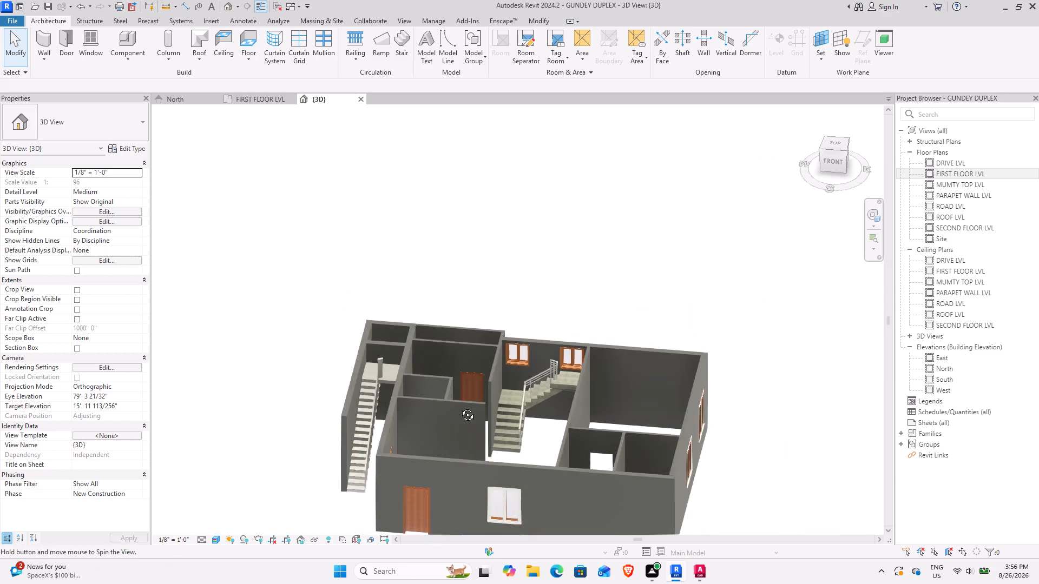
middle_click_drag(459, 407, 458, 407, "shift")
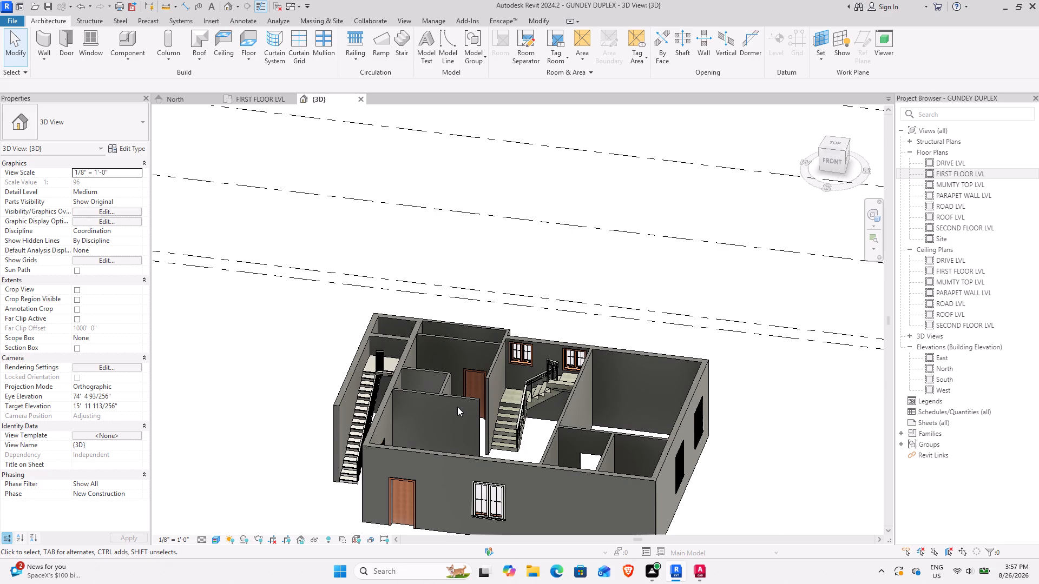
middle_click_drag(456, 393, 419, 509, "shift")
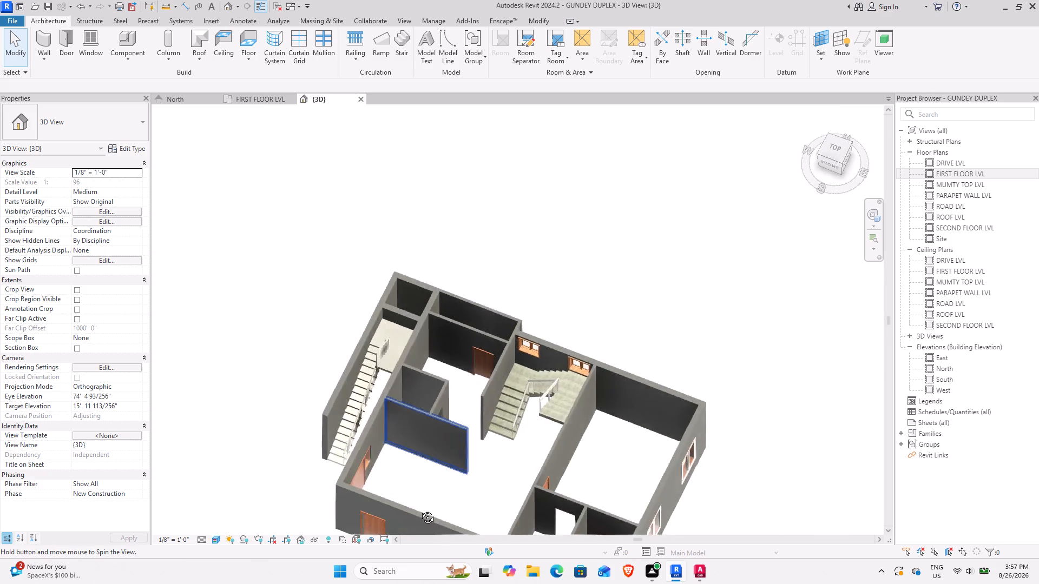
middle_click_drag(419, 509, 406, 466, "shift")
middle_click_drag(426, 472, 465, 448)
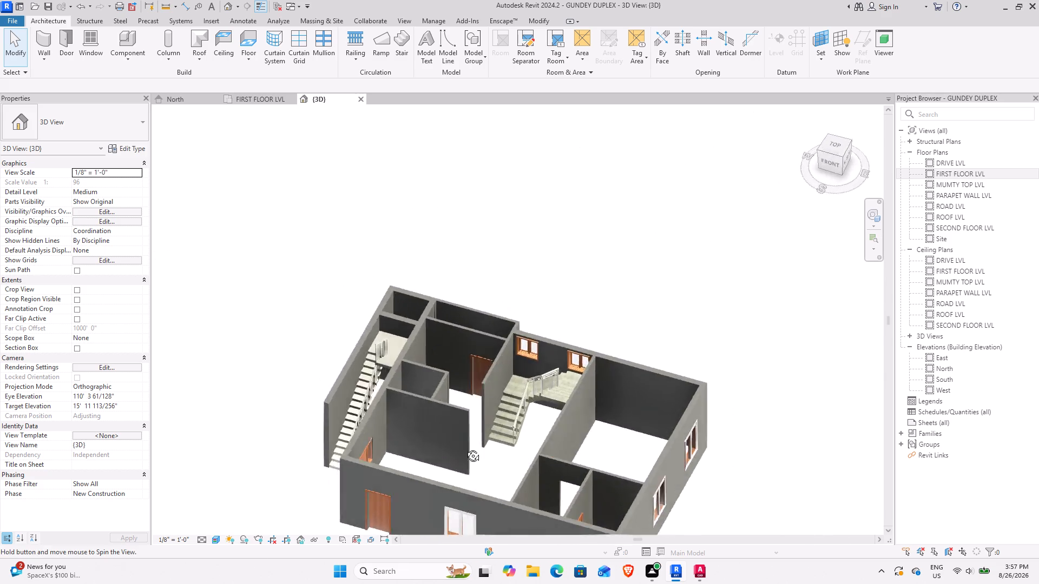
Set the top constraint of the short wall behind the outer Assembled Stair's landing to MUMTY TOP LVL.
middle_click_drag(465, 448, 576, 424)
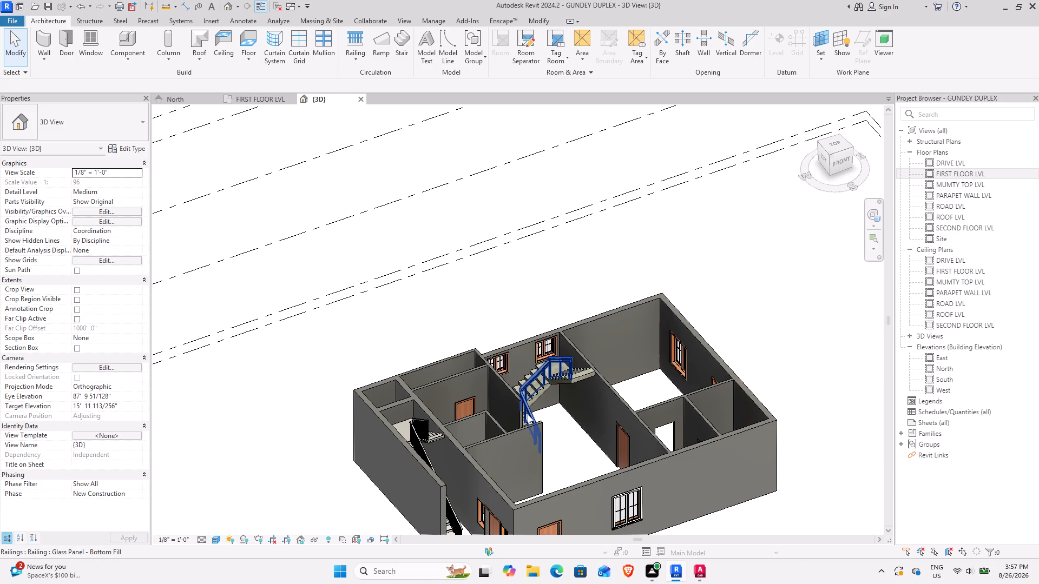
left_click(394, 403)
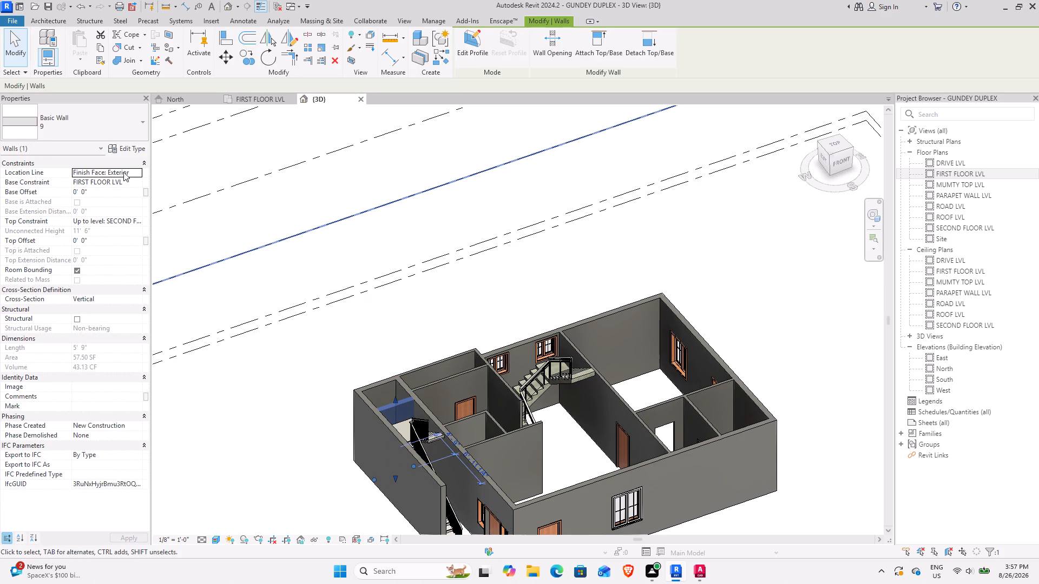
left_click(140, 222)
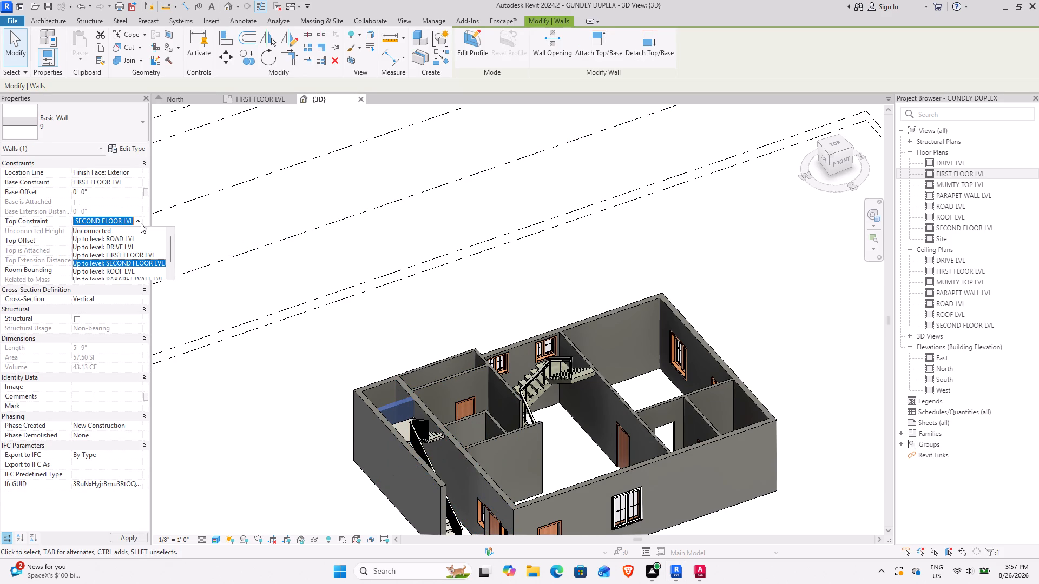
scroll(127, 268, "down", 3)
left_click(128, 271)
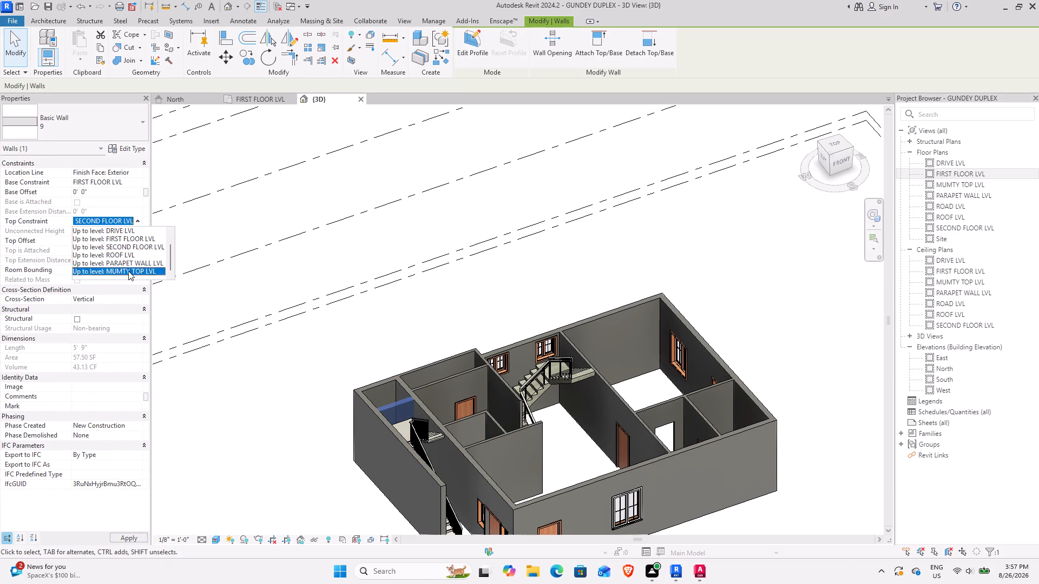
left_click(465, 308)
Examine the model in 3D from several angles, checking the tall stair wall against the levels, both staircases and surrounding walls.
middle_click_drag(456, 332, 442, 309, "shift")
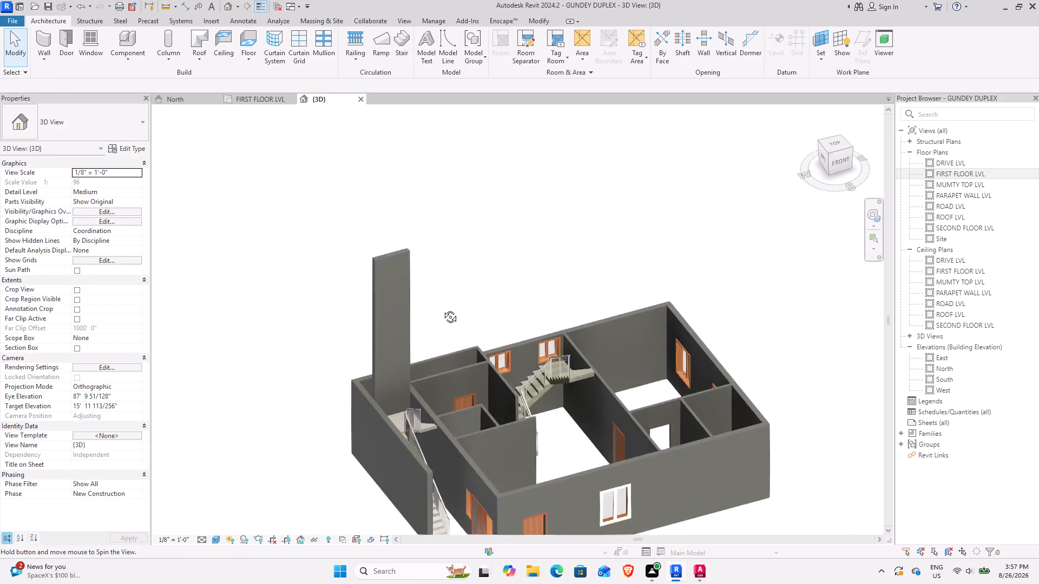
middle_click_drag(442, 309, 372, 312, "shift")
middle_click_drag(382, 335, 393, 340, "shift")
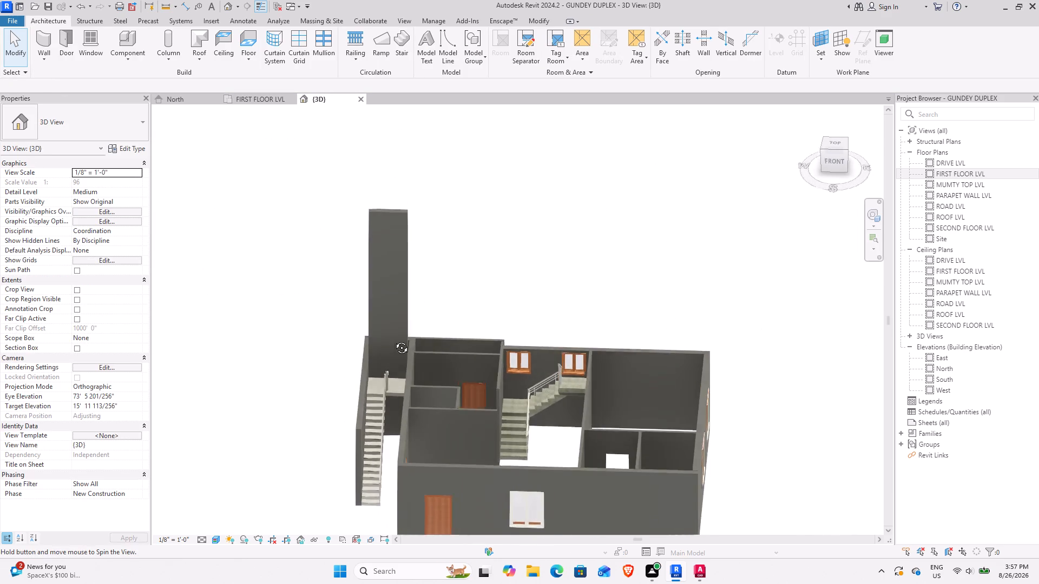
middle_click_drag(393, 340, 387, 347, "shift")
middle_click_drag(369, 384, 404, 282, "shift")
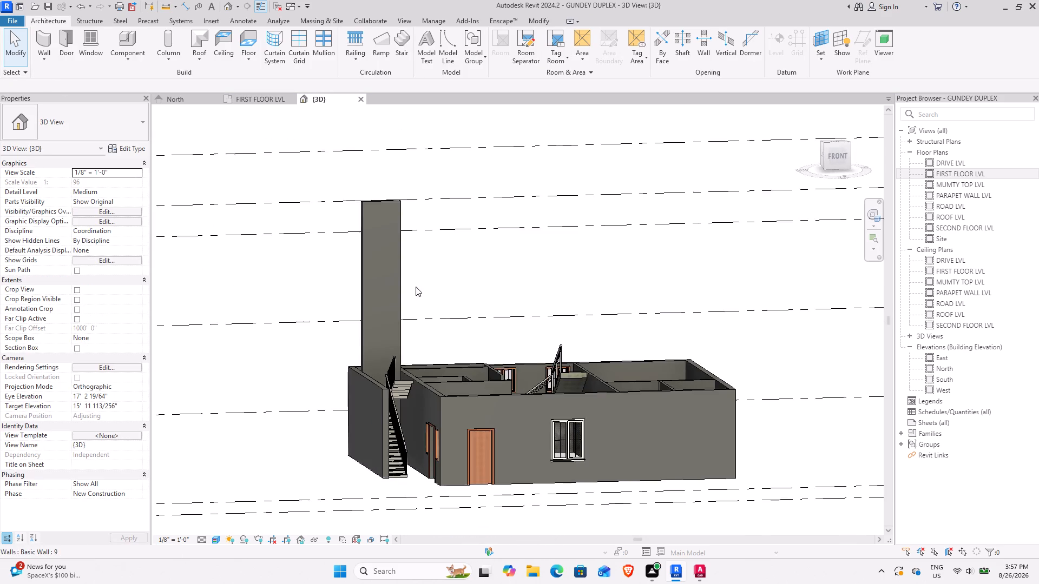
scroll(416, 298, "down", 3)
middle_click_drag(402, 324, 406, 363, "shift")
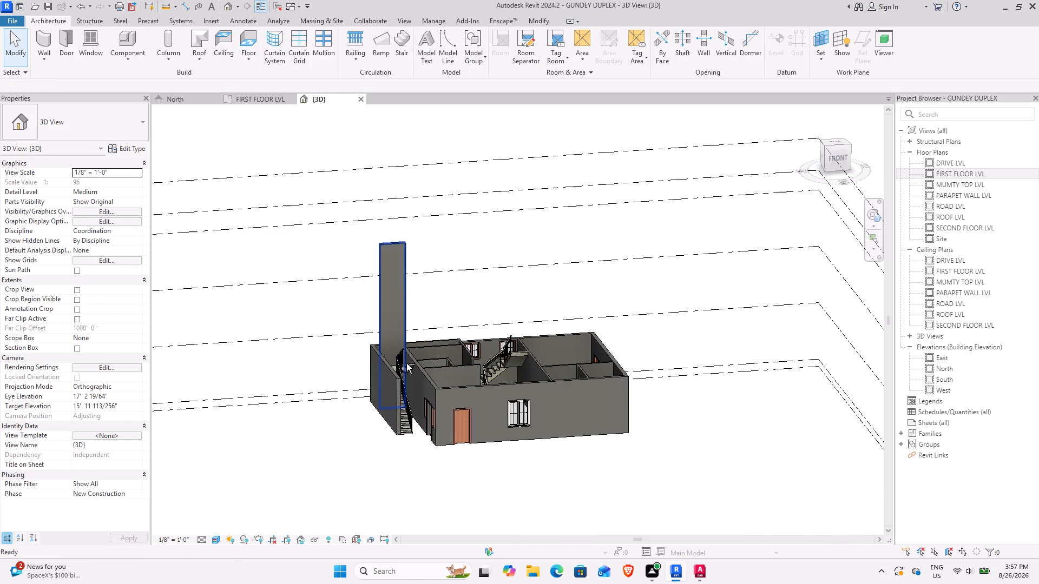
scroll(413, 427, "up", 3)
left_click(402, 427)
middle_click_drag(389, 470, 370, 463)
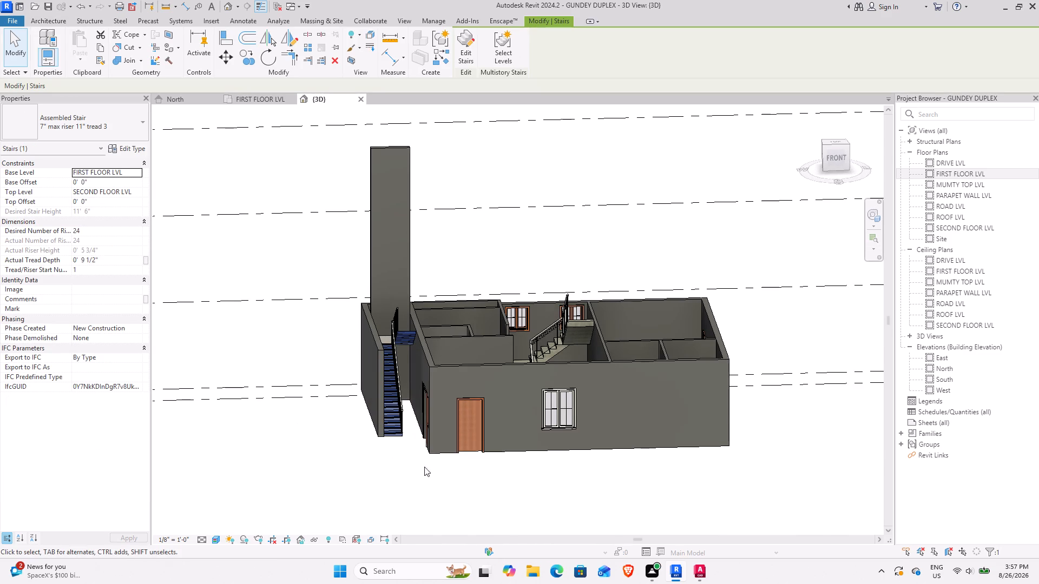
left_click(609, 505)
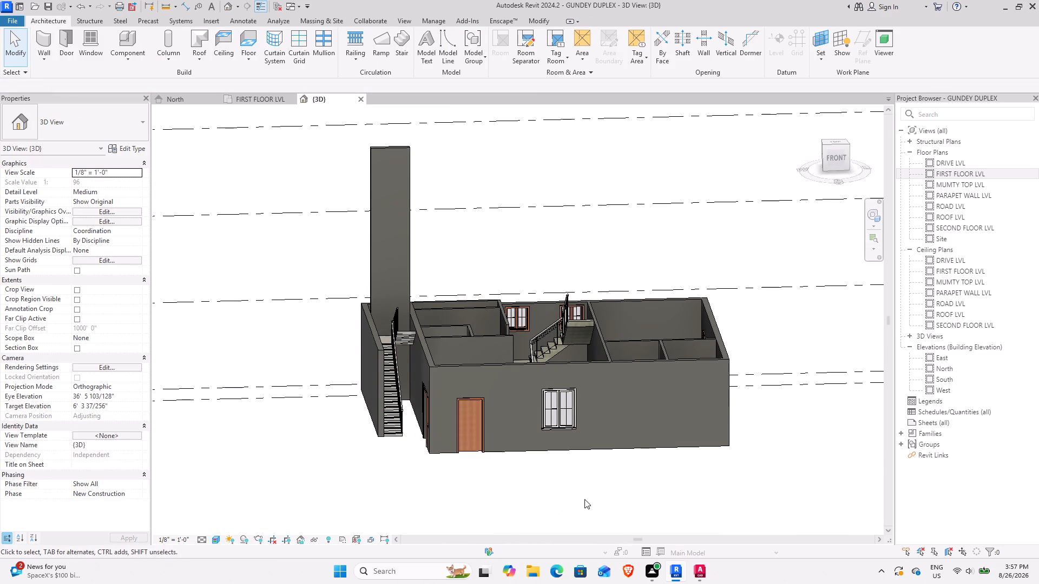
middle_click_drag(564, 499, 557, 546)
middle_click_drag(509, 488, 543, 503, "shift")
middle_click_drag(594, 476, 428, 467, "shift")
middle_click_drag(445, 467, 582, 502, "shift")
middle_click_drag(659, 448, 621, 440)
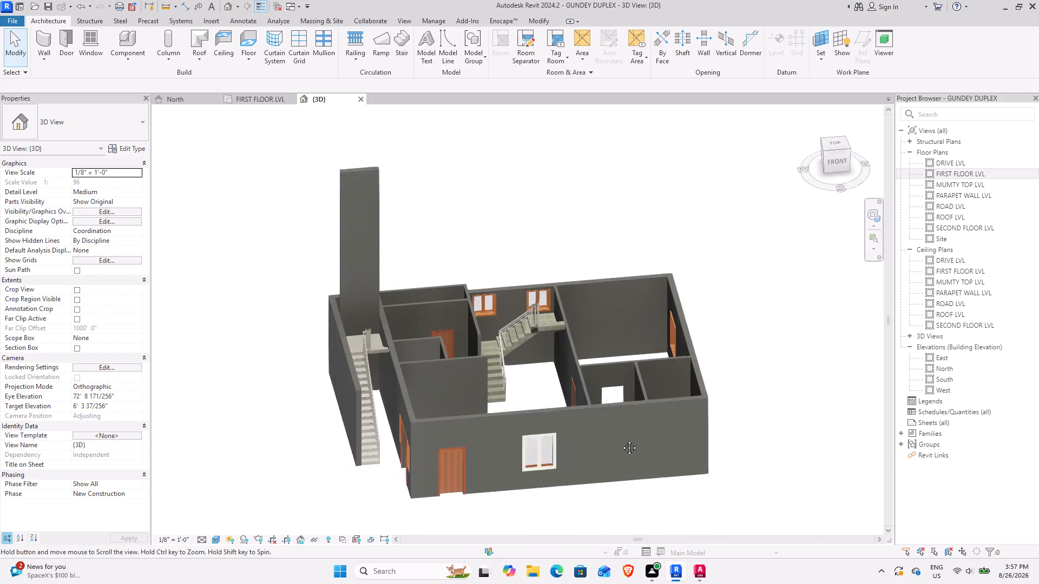
middle_click_drag(621, 440, 509, 425)
middle_click_drag(514, 425, 559, 480, "shift")
middle_click_drag(562, 426, 558, 495)
middle_click_drag(517, 464, 534, 445, "shift")
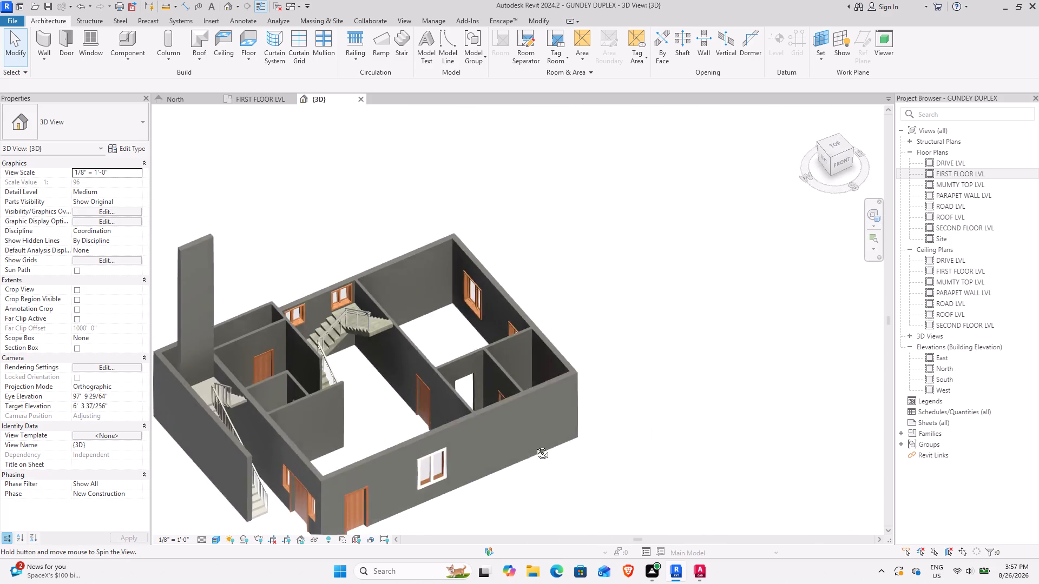
middle_click_drag(534, 445, 423, 439, "shift")
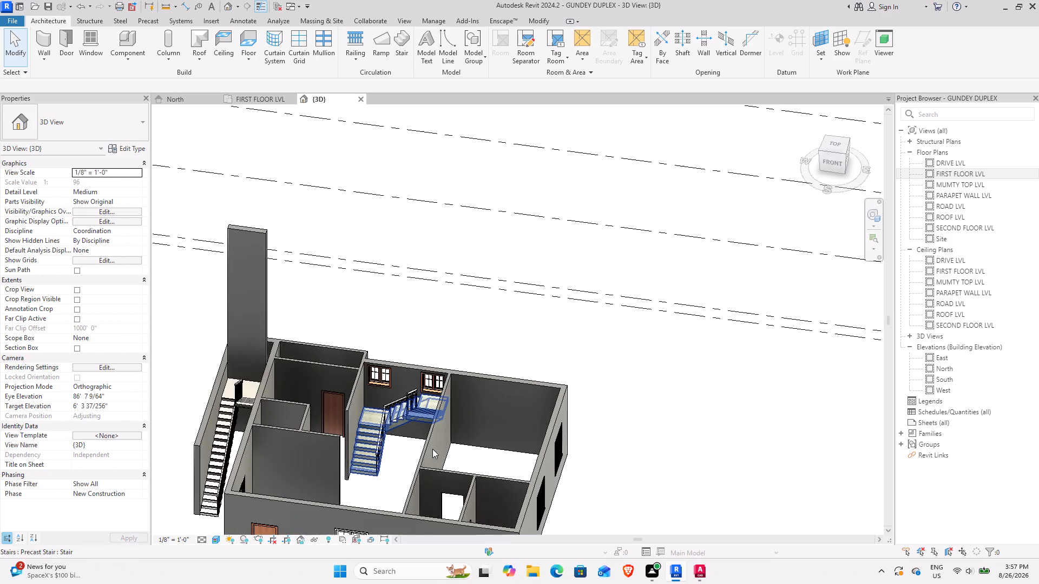
middle_click_drag(432, 449, 477, 362)
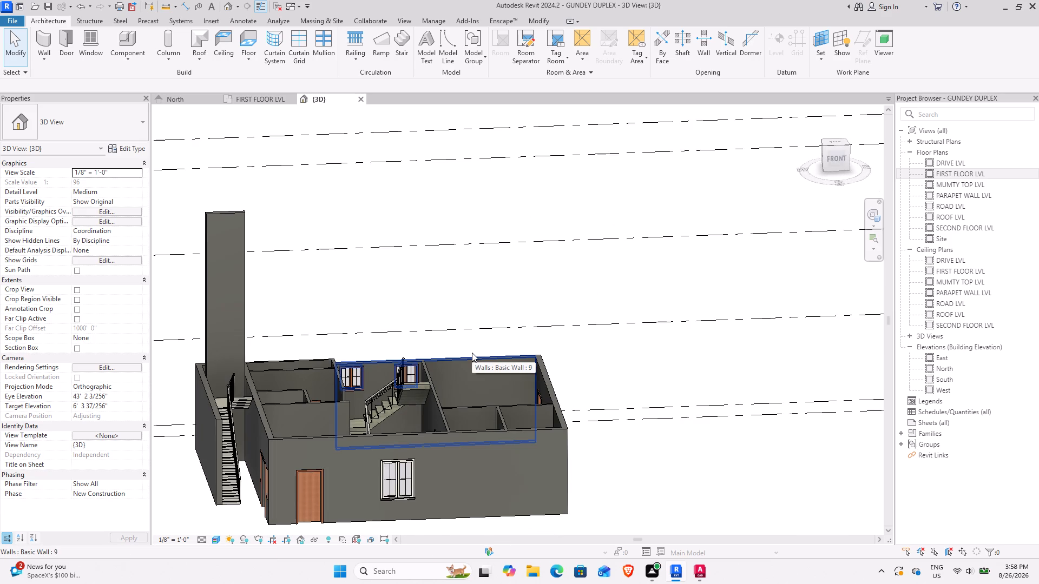
scroll(284, 400, "down", 2)
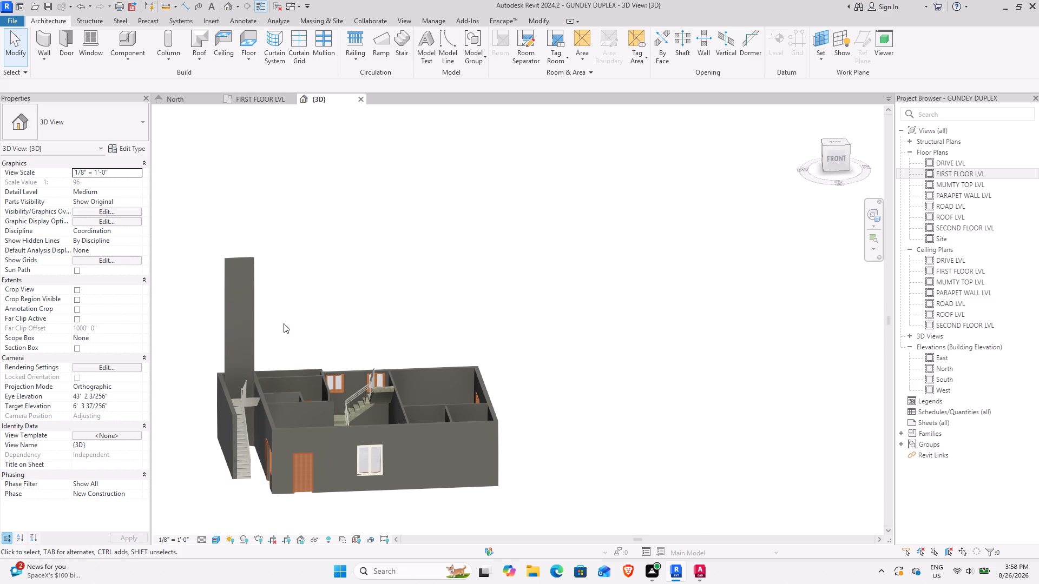
In the FIRST FLOOR LVL plan, start placing a door and browse the Residential door families in the US library.
left_click(254, 101)
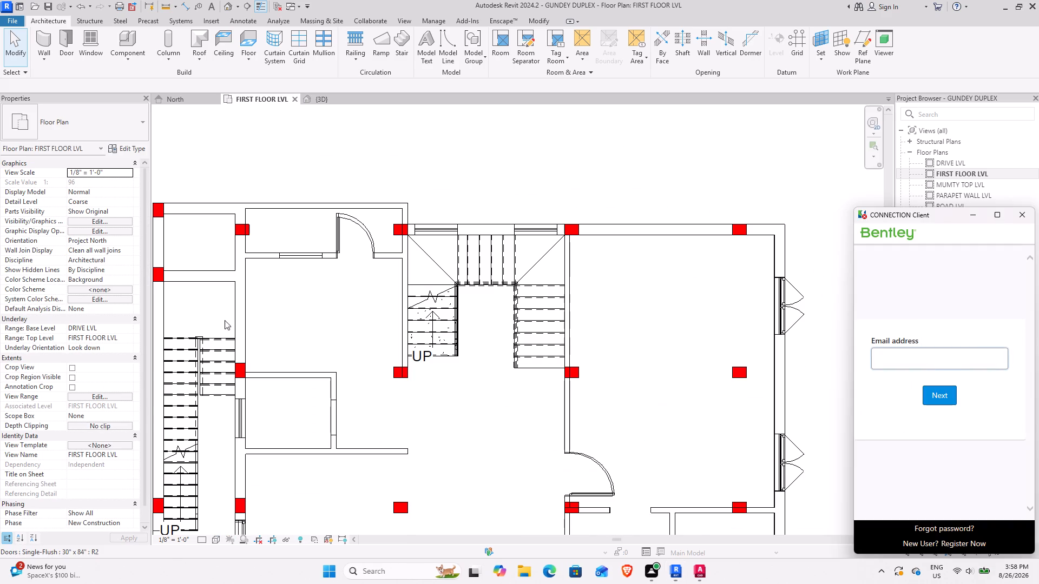
middle_click_drag(216, 323, 295, 322)
middle_click_drag(345, 322, 546, 321)
scroll(384, 267, "up", 1)
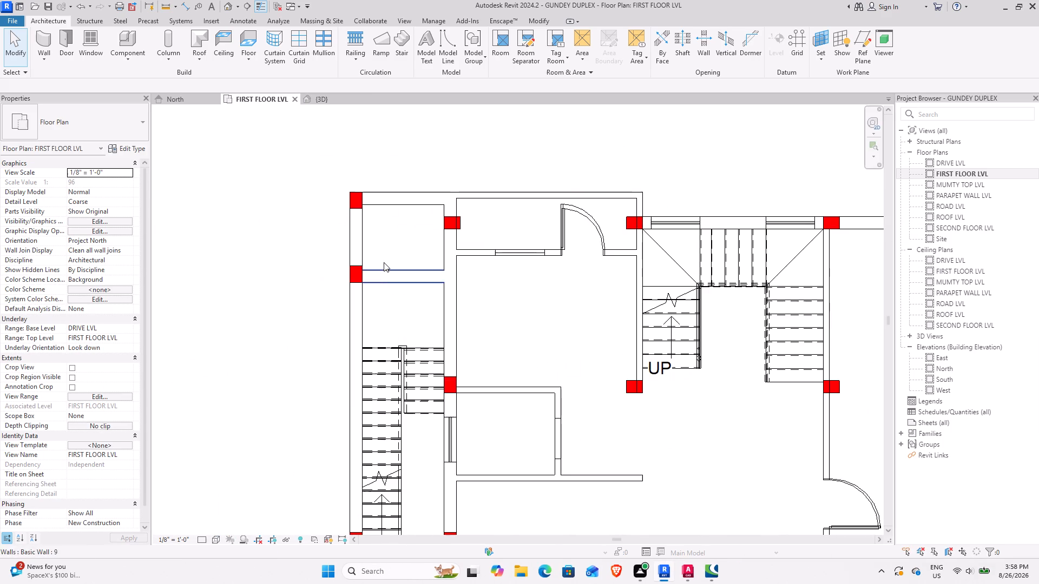
middle_click_drag(399, 248, 364, 269)
left_click(65, 40)
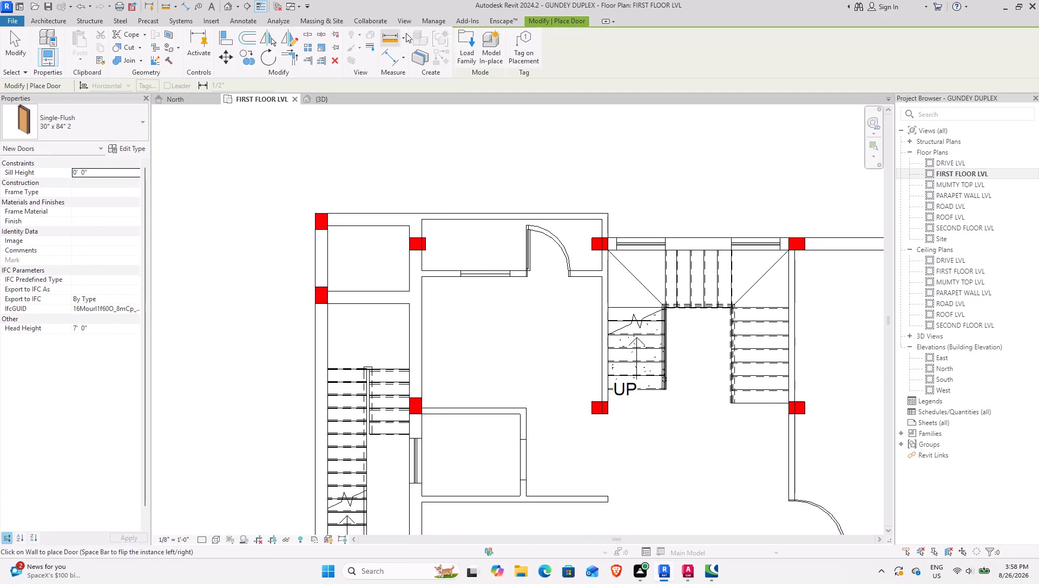
left_click(464, 49)
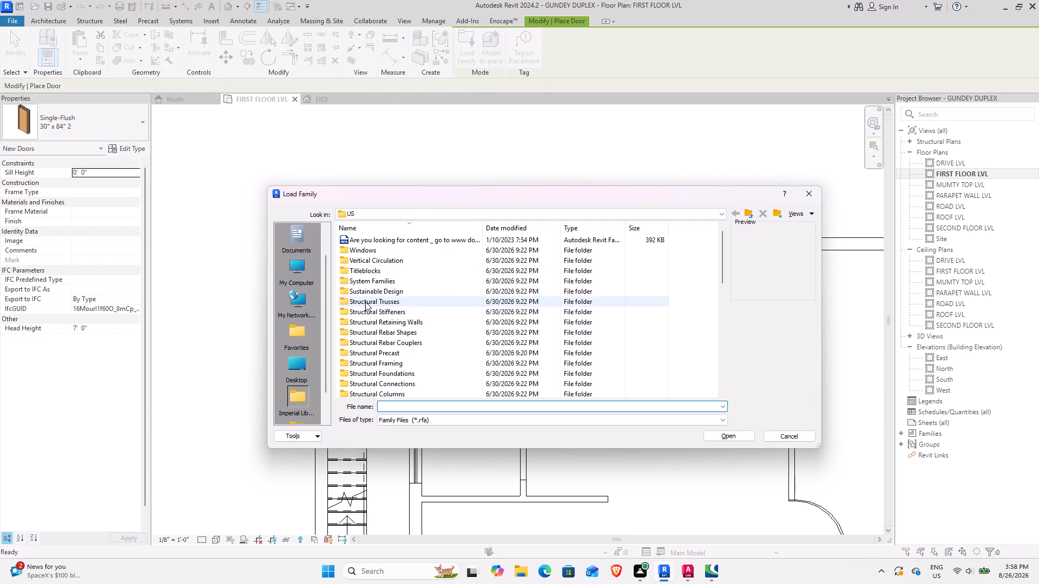
scroll(428, 275, "down", 3)
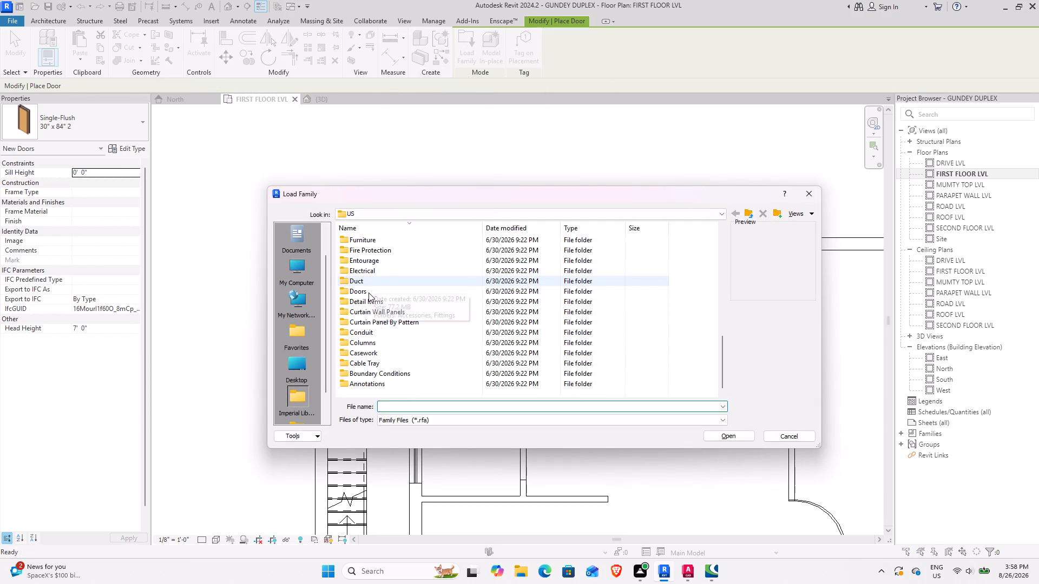
double_click(369, 293)
scroll(374, 352, "down", 2)
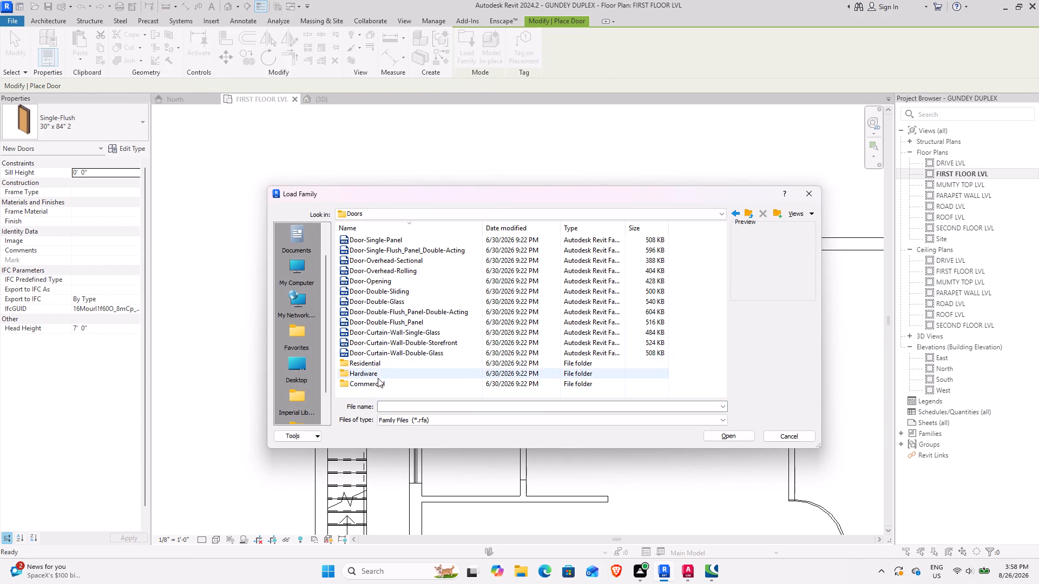
double_click(376, 366)
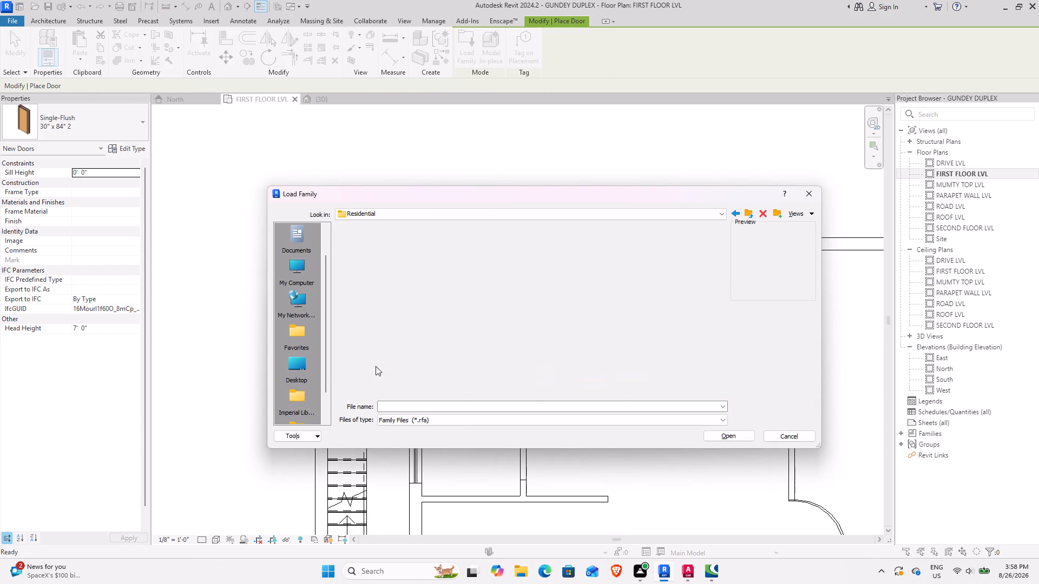
scroll(373, 360, "up", 8, "ctrl")
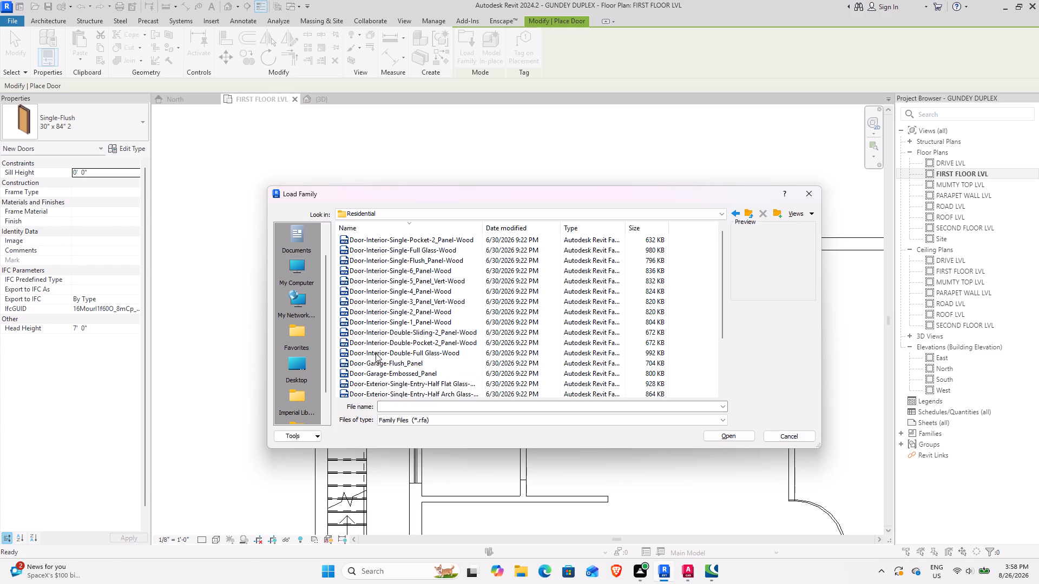
scroll(376, 353, "up", 12, "ctrl")
scroll(376, 349, "down", 2)
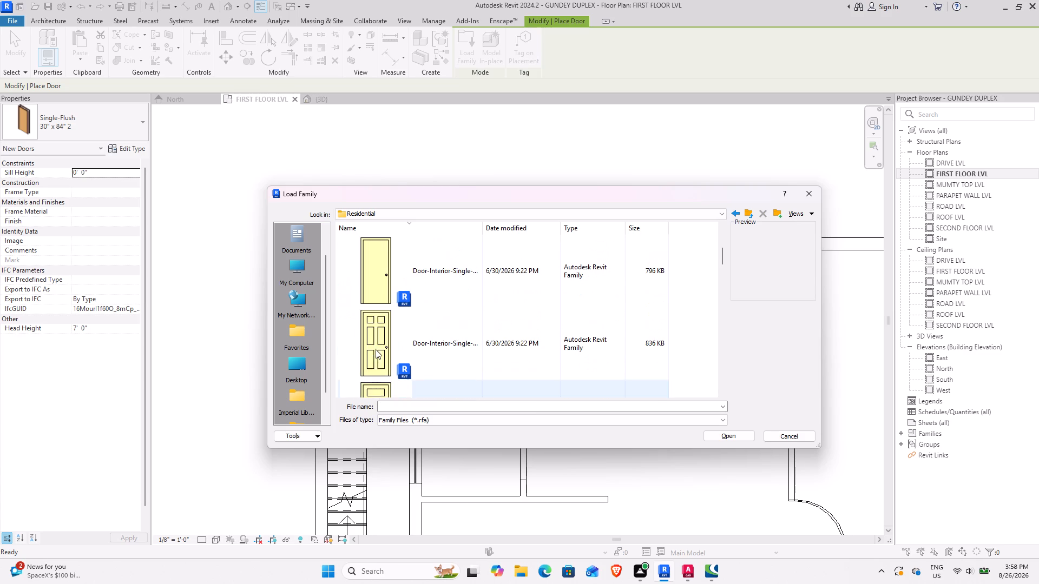
scroll(376, 349, "down", 4)
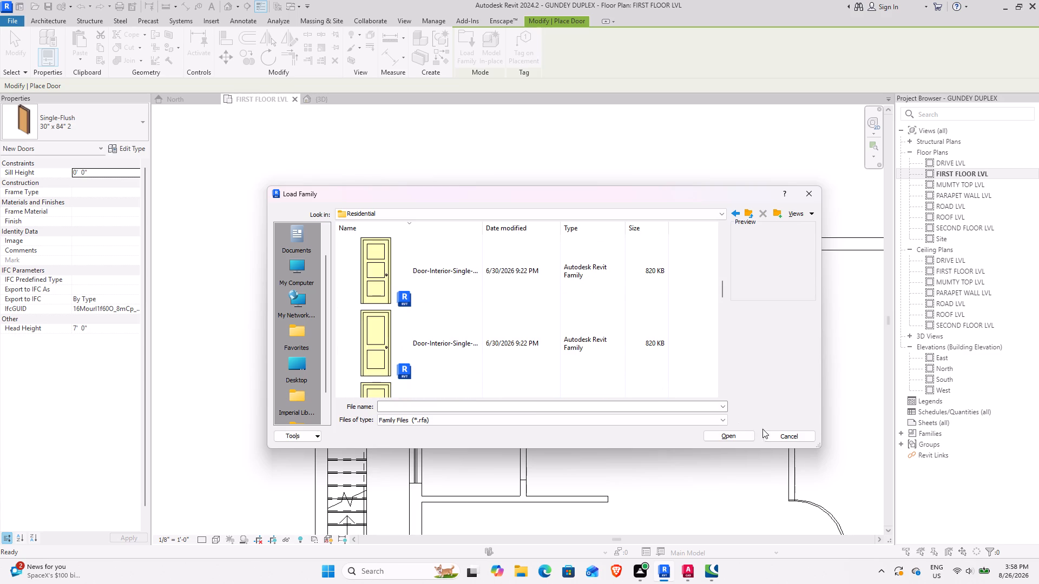
Load the Door-Passage-Single-Vision_Two_Lite family from the Commercial doors in its 36" x 84" type.
left_click(749, 209)
scroll(417, 382, "down", 1)
left_click(411, 383)
double_click(411, 383)
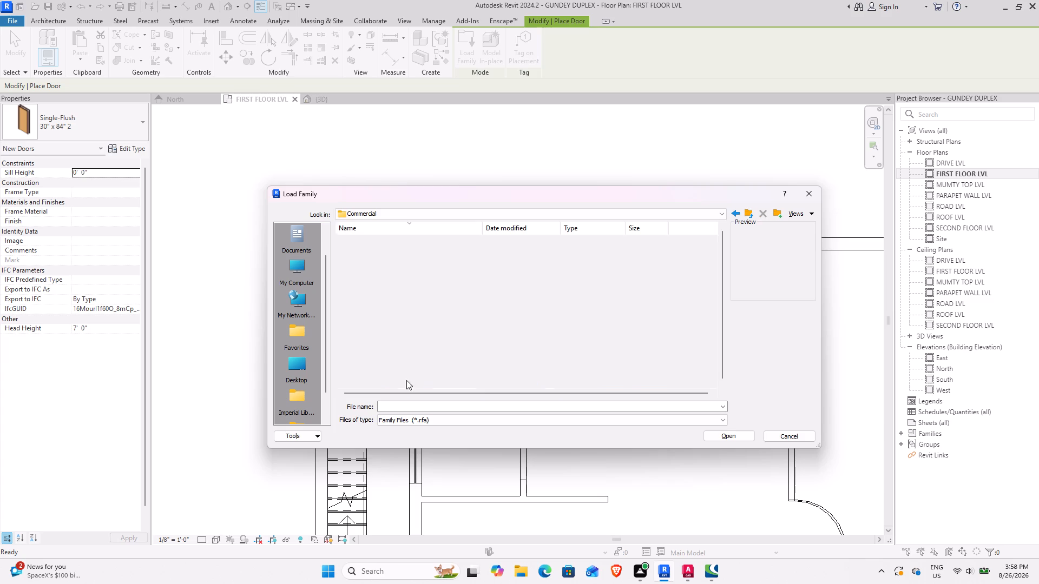
scroll(393, 333, "up", 19, "ctrl")
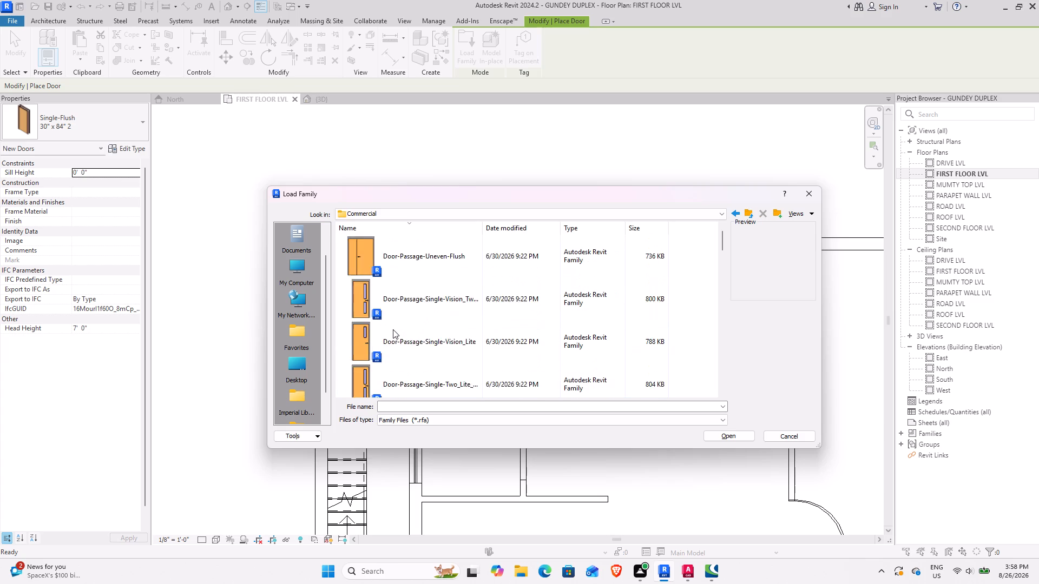
left_click(428, 327)
left_click(732, 433)
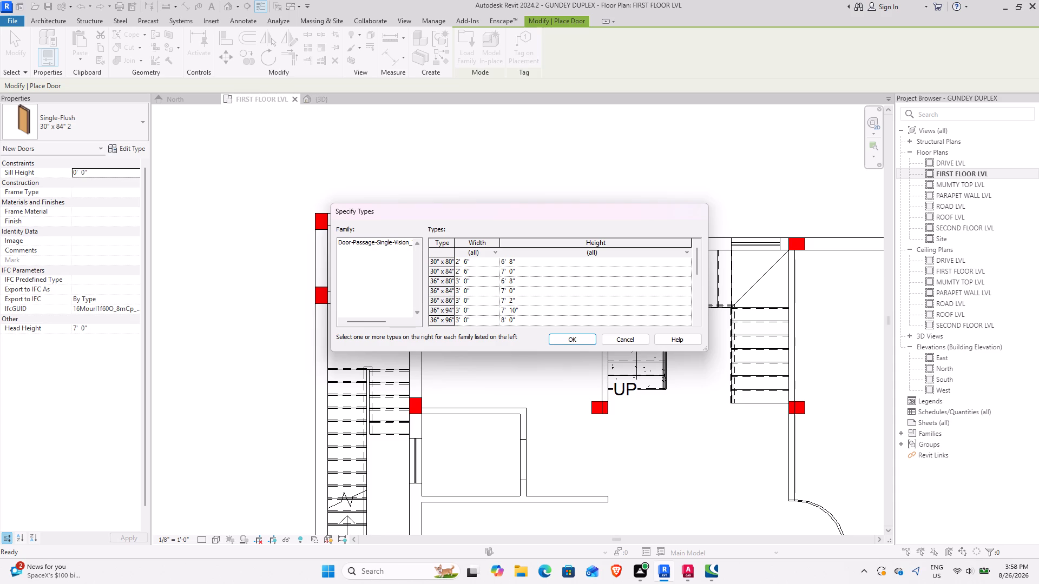
left_click(434, 322)
scroll(438, 306, "down", 2)
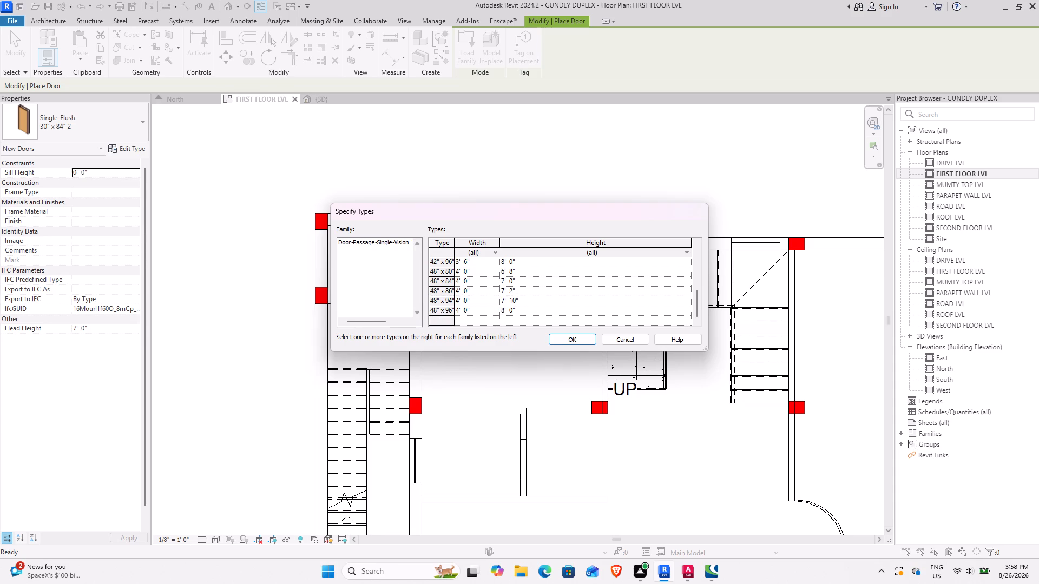
scroll(437, 267, "up", 1)
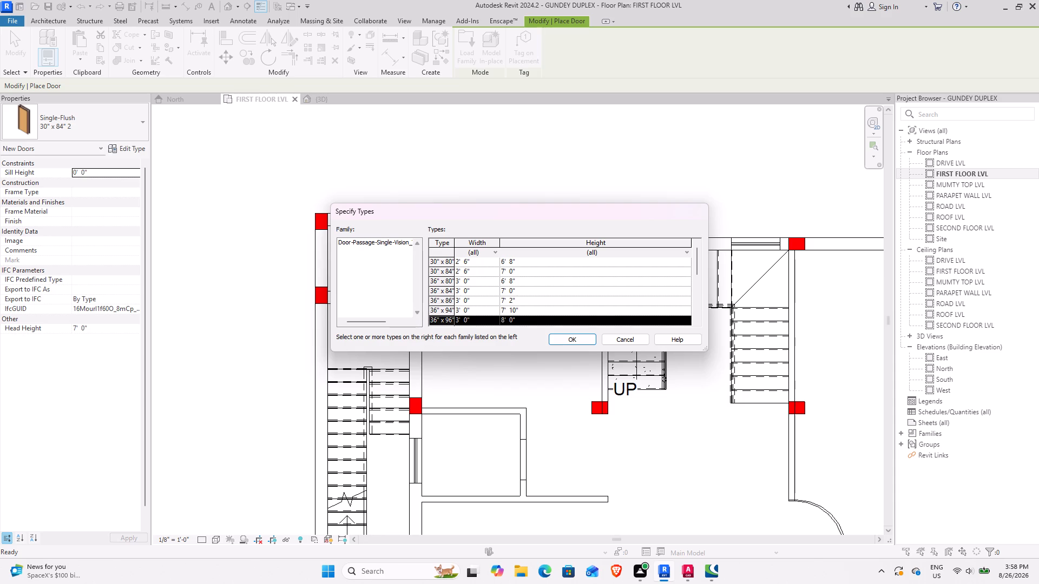
scroll(445, 306, "down", 1)
scroll(445, 306, "up", 1)
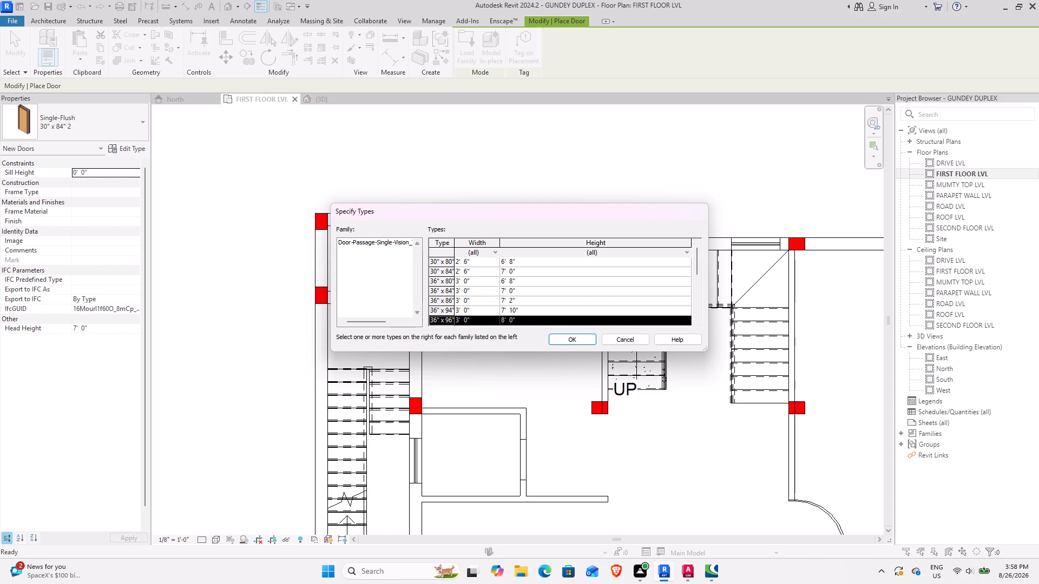
left_click(443, 294)
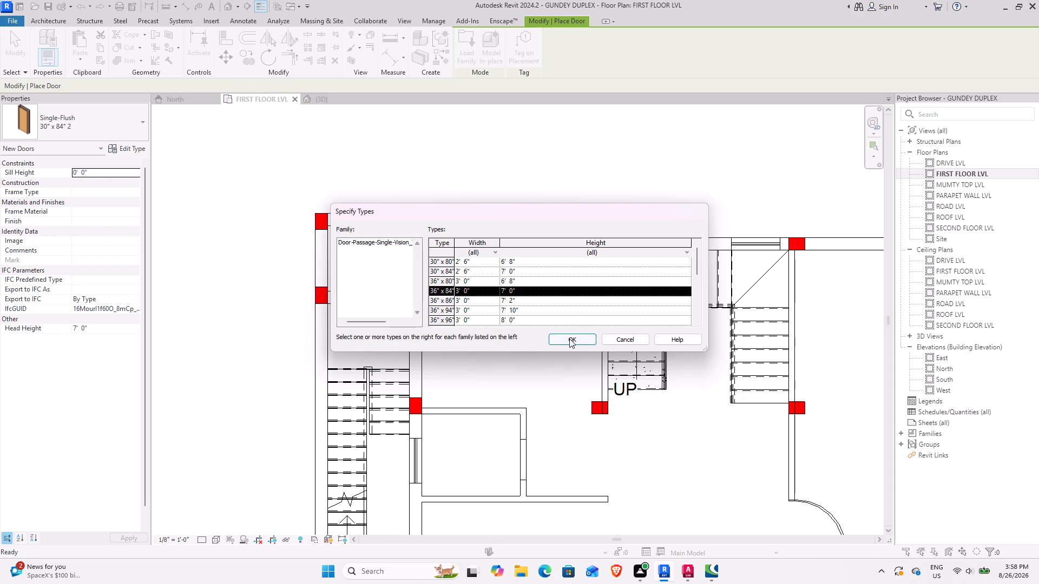
left_click(569, 339)
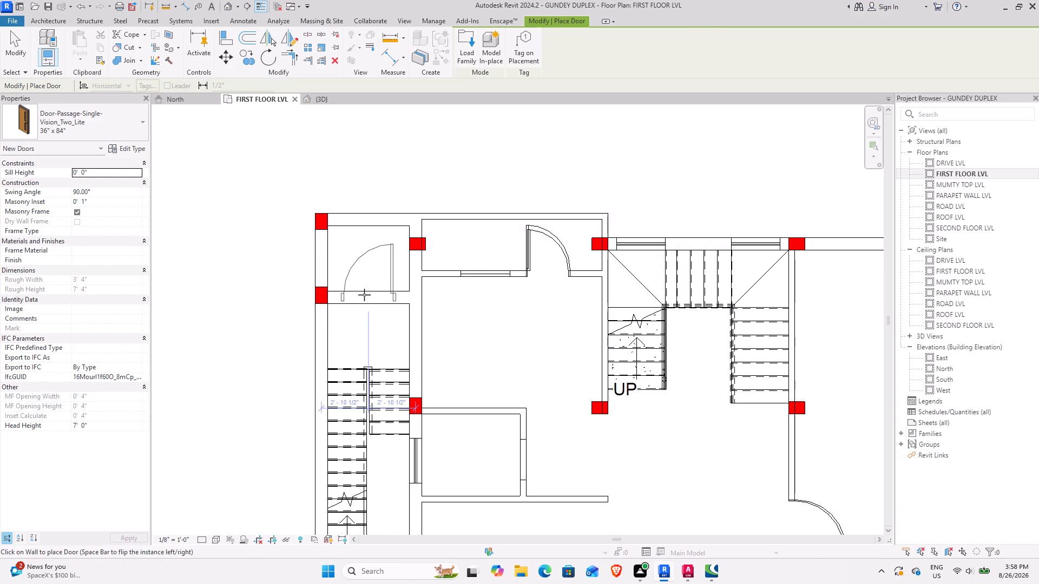
Place the 36" x 84" door centred in the short wall behind the outer stair's landing, swinging toward the stair.
key("space")
key("space")
key("space")
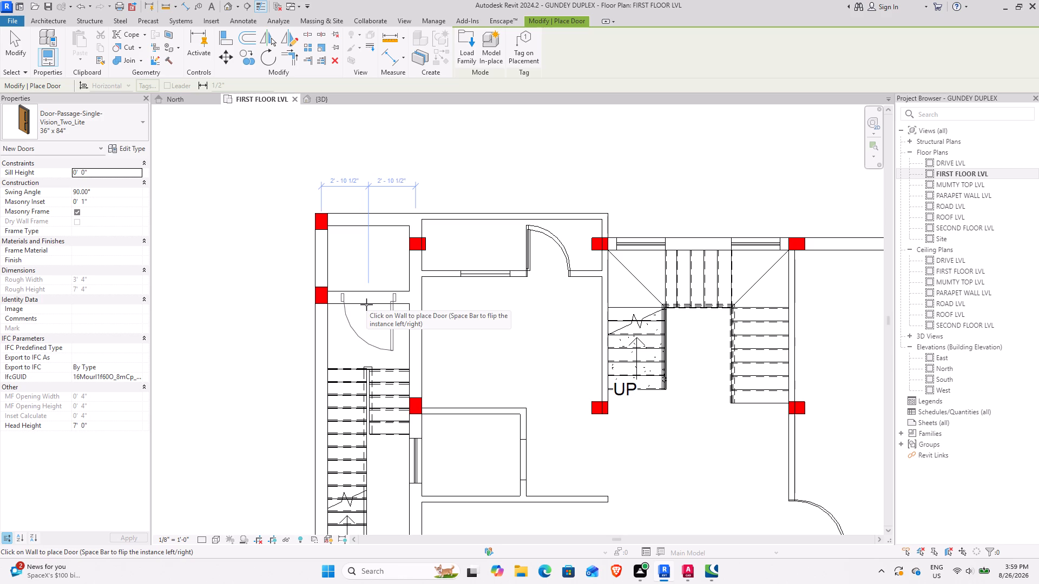
left_click(366, 304)
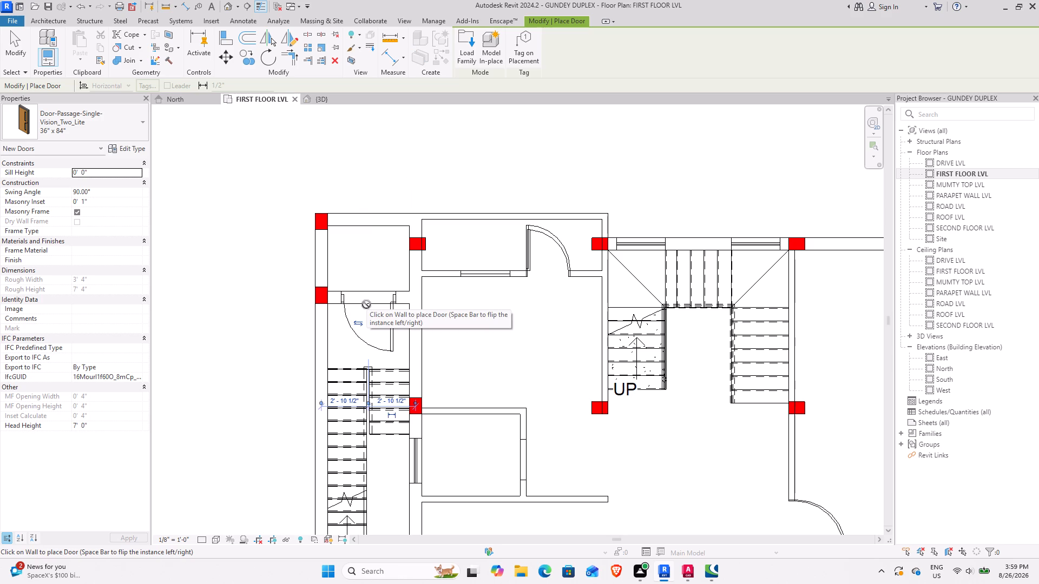
key("Escape")
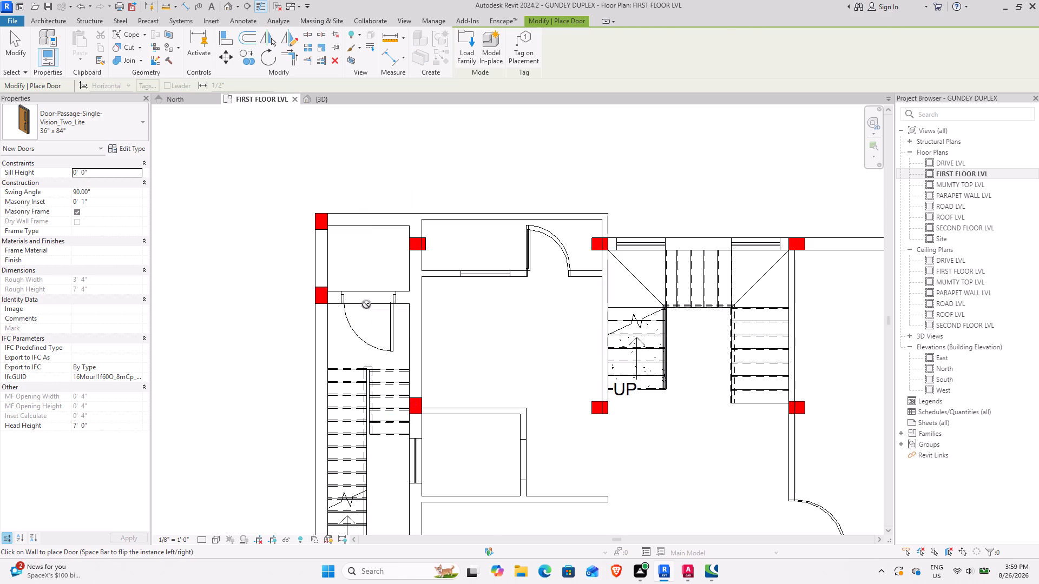
key("Escape")
In the 3D view, raise the new stair-wall door to landing level, at a sill height of 8' 7 3/4".
left_click(324, 98)
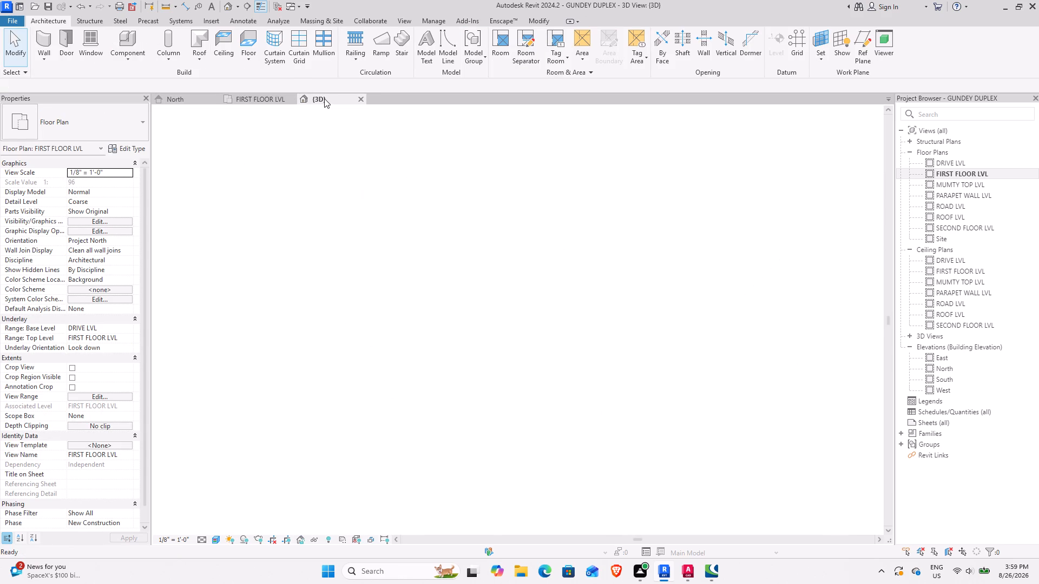
middle_click_drag(246, 415, 216, 444, "shift")
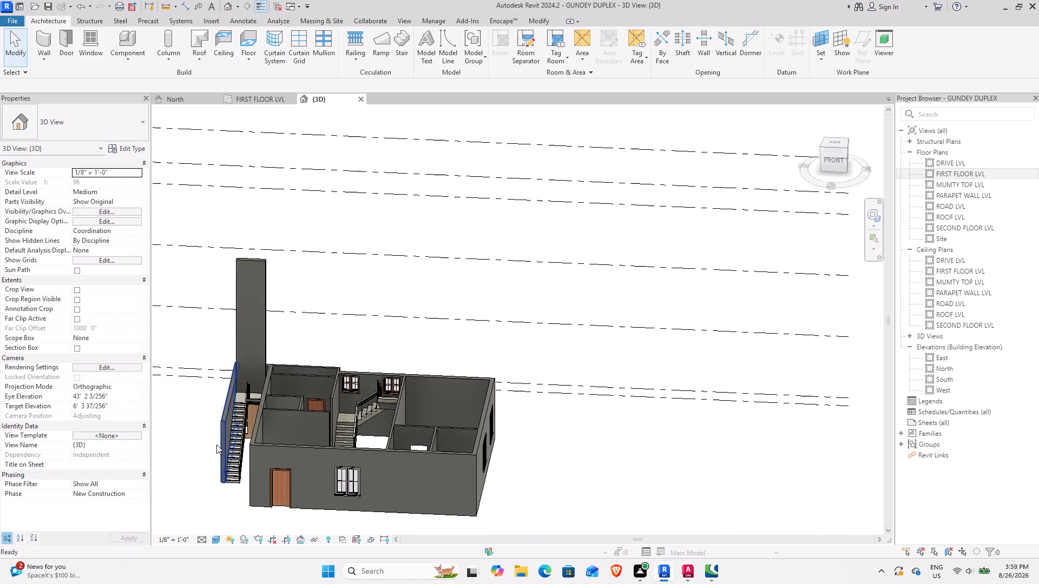
middle_click_drag(216, 421, 228, 432, "shift")
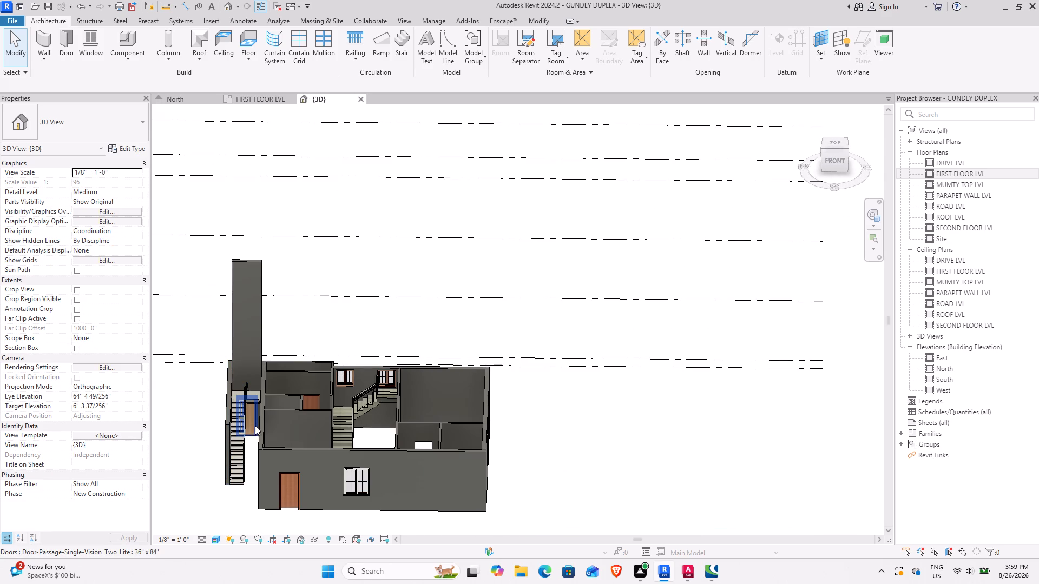
left_click(251, 427)
middle_click_drag(215, 474, 306, 470)
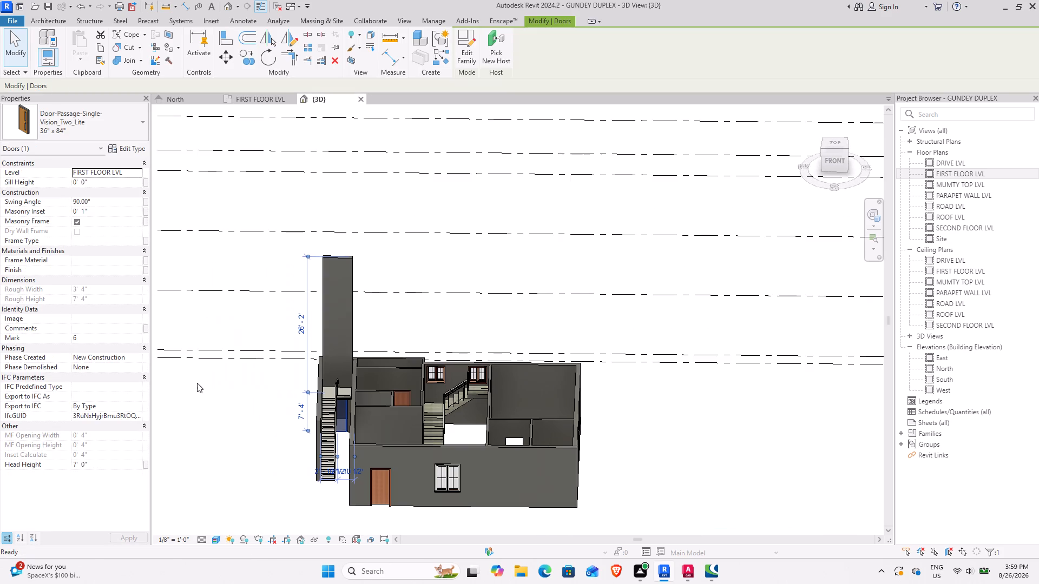
middle_click_drag(260, 413, 268, 277, "shift")
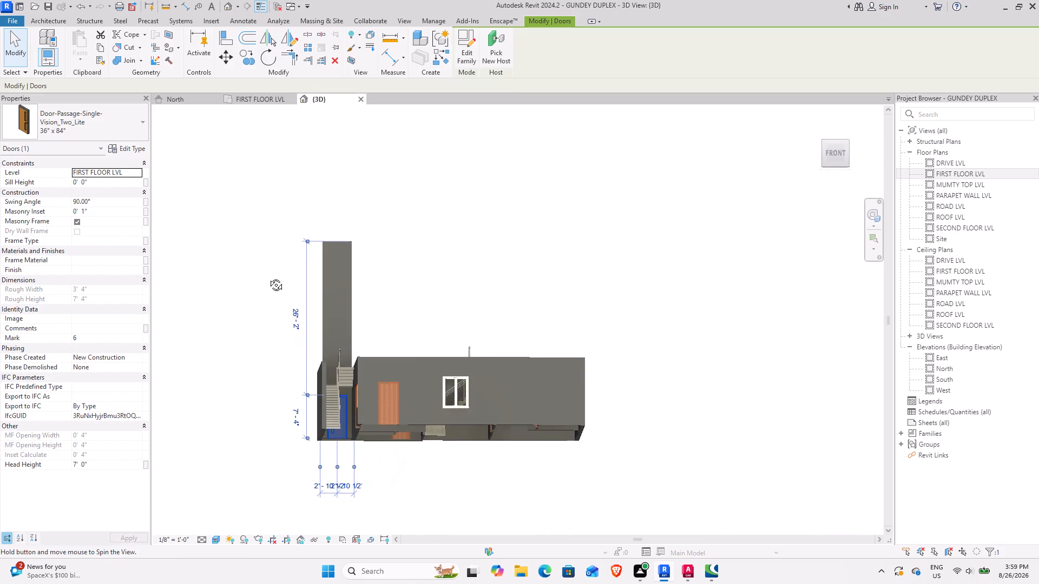
middle_click_drag(268, 277, 255, 337, "shift")
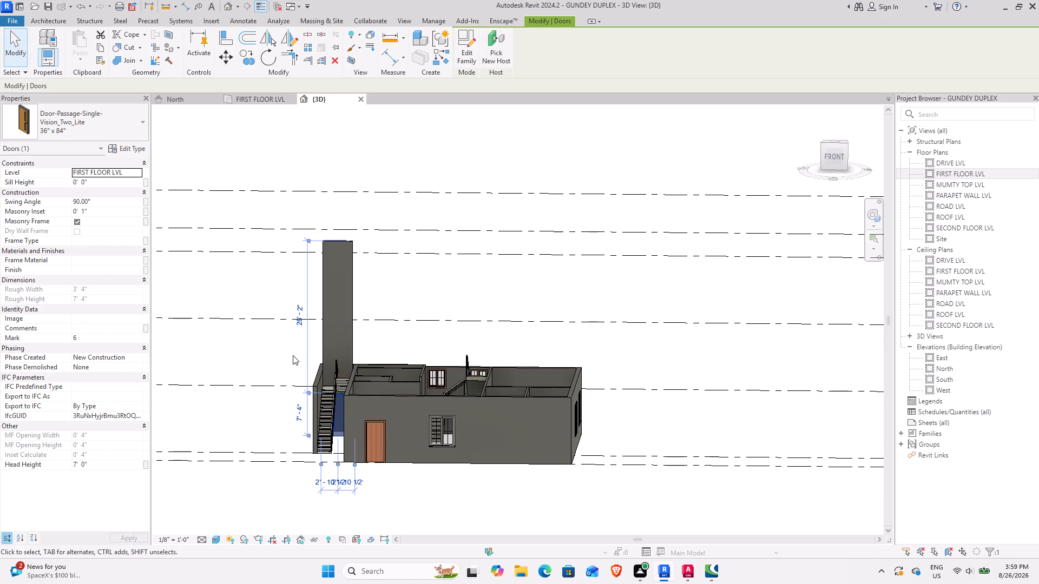
left_click(100, 183)
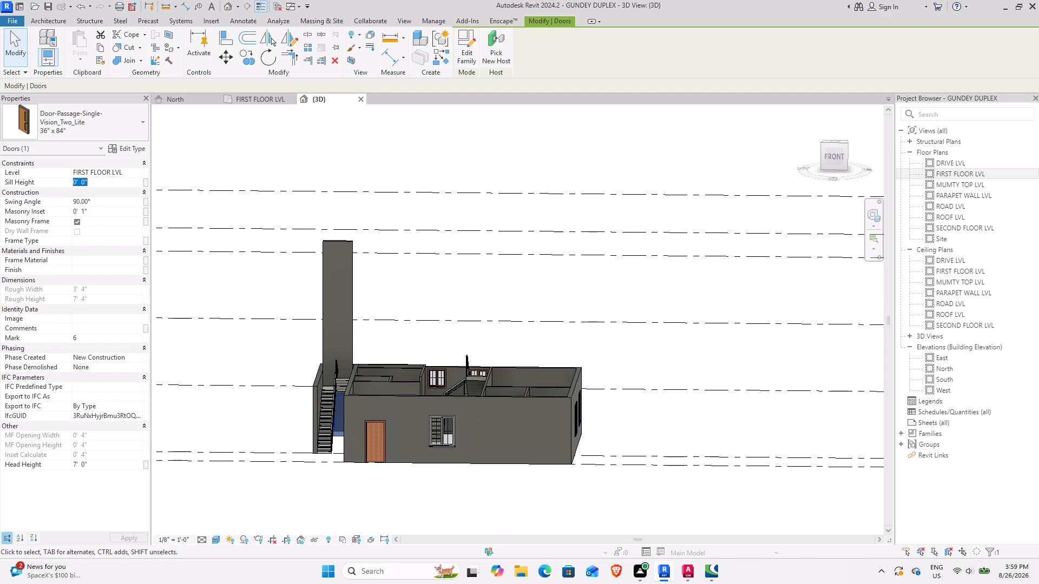
middle_click_drag(206, 307, 253, 344, "shift")
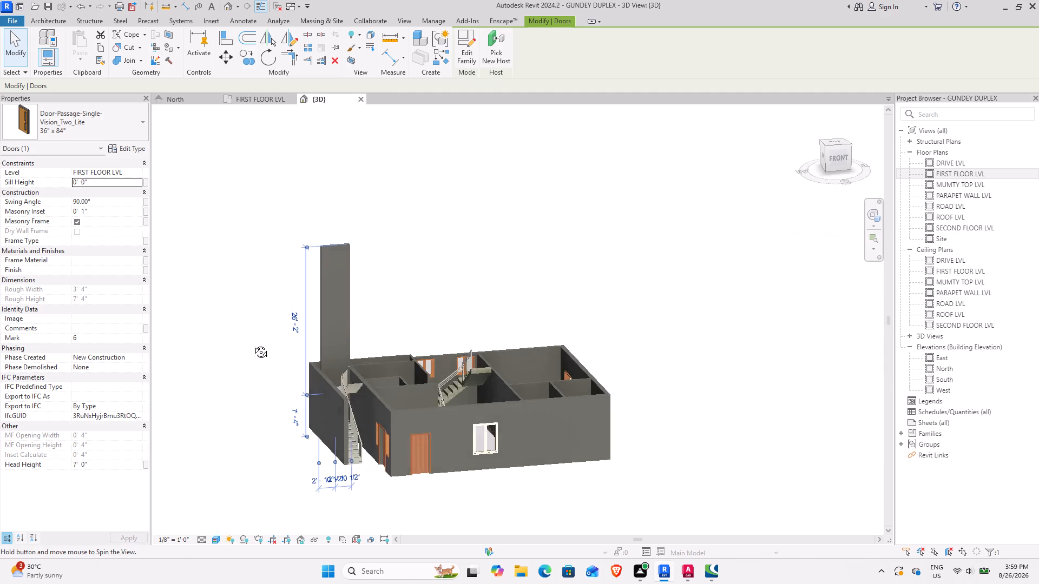
middle_click_drag(253, 344, 253, 351, "shift")
scroll(332, 381, "up", 7)
middle_click_drag(326, 385, 293, 406, "shift")
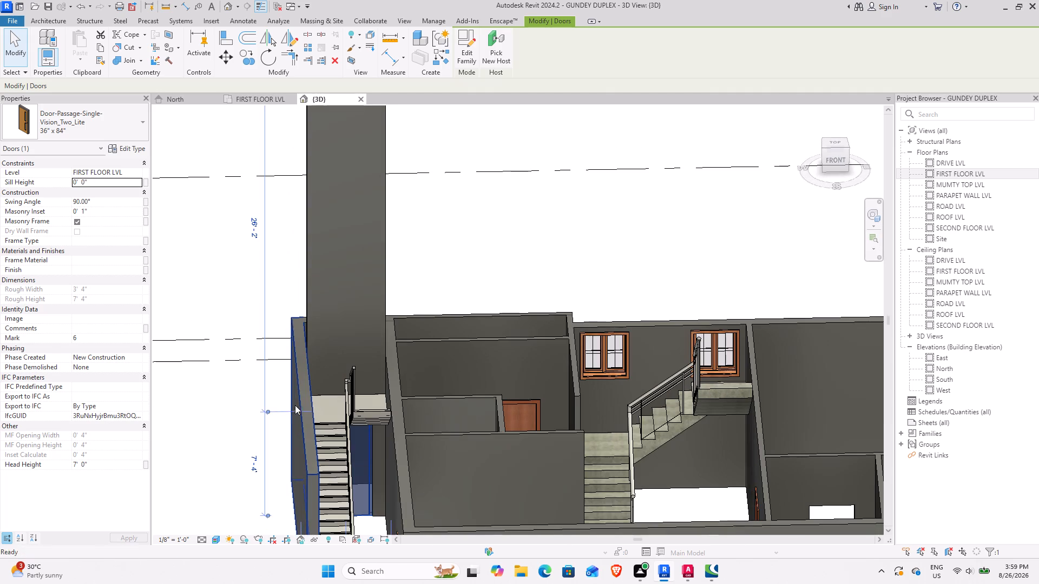
key("Up")
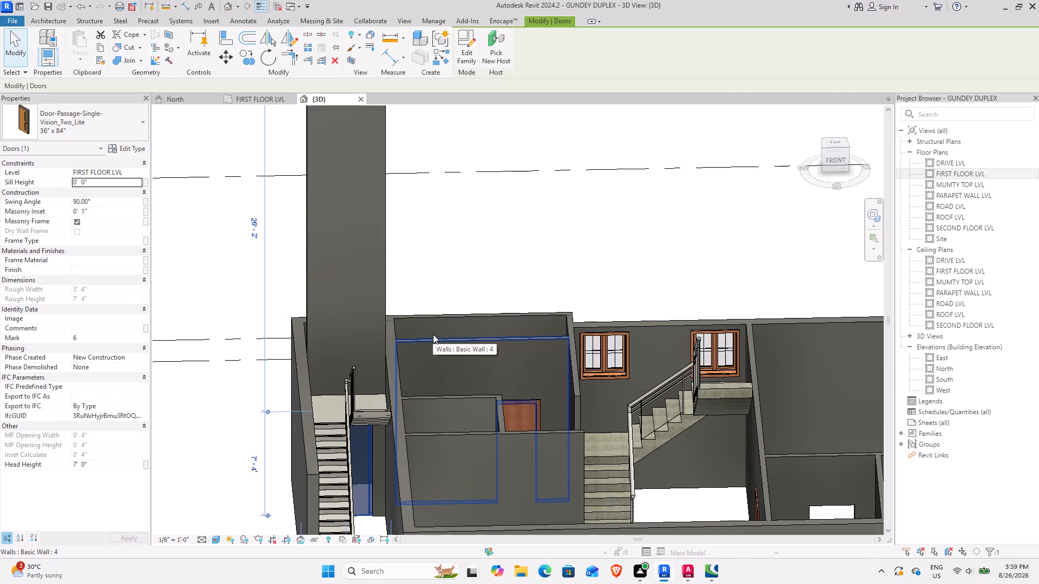
key("Up")
key("Up")
key("Up")
key("Up")
key("Up")
key("Up")
key("Up")
key("Up")
key("Up")
key("Up")
key("Up")
key("Up")
key("Up")
key("Up")
key("Up")
key("Up")
key("Up")
key("Up")
key("Up")
key("Up")
key("Up")
key("Up")
key("Up")
key("Up")
key("Up")
key("Up")
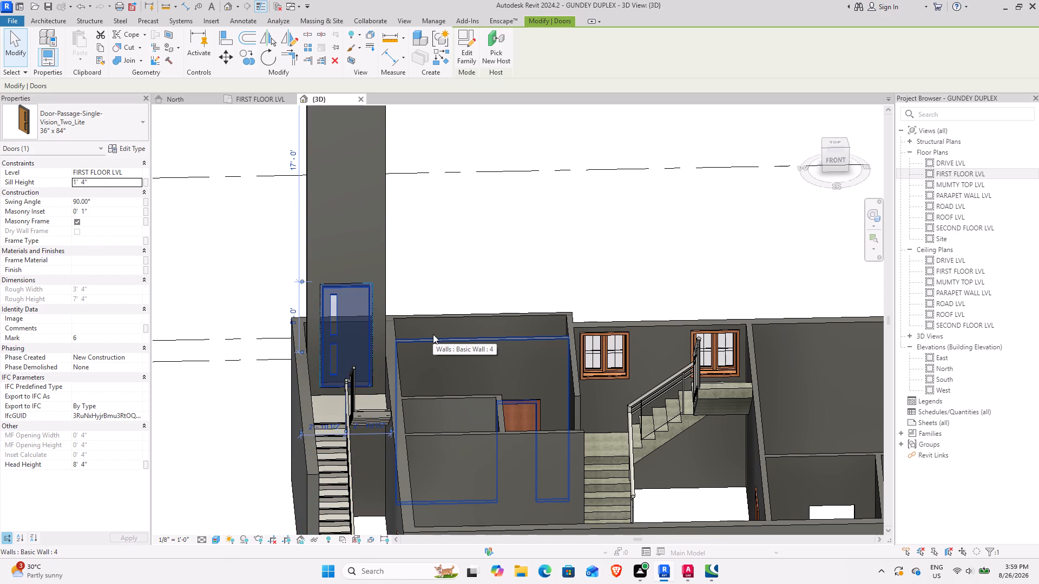
key("Down")
key("Down")
key("Down")
key("Down")
key("Down")
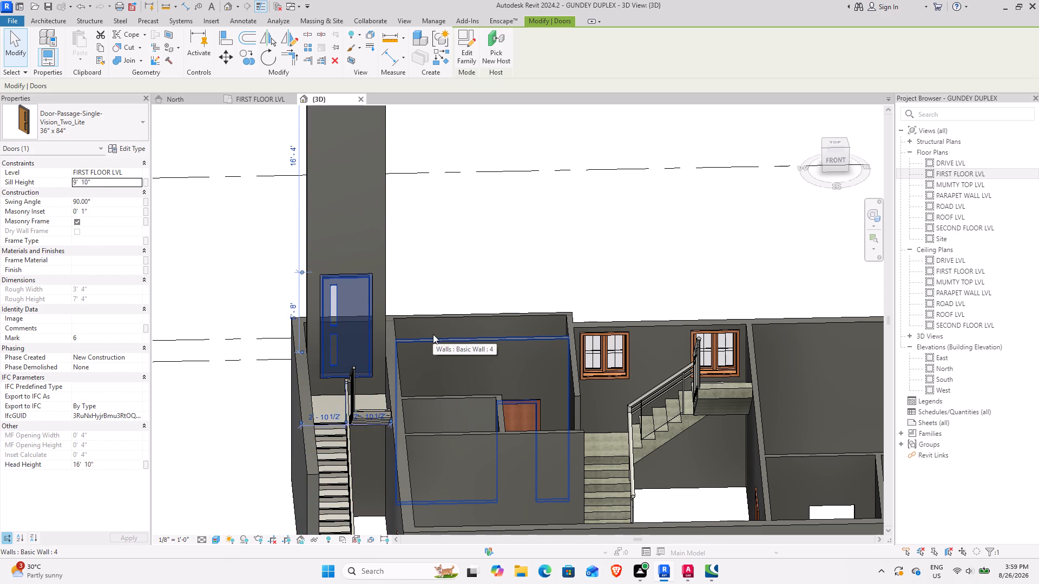
key("Down")
key("Down")
key("Down")
key("Down")
key("Down")
key("Down")
key("Down")
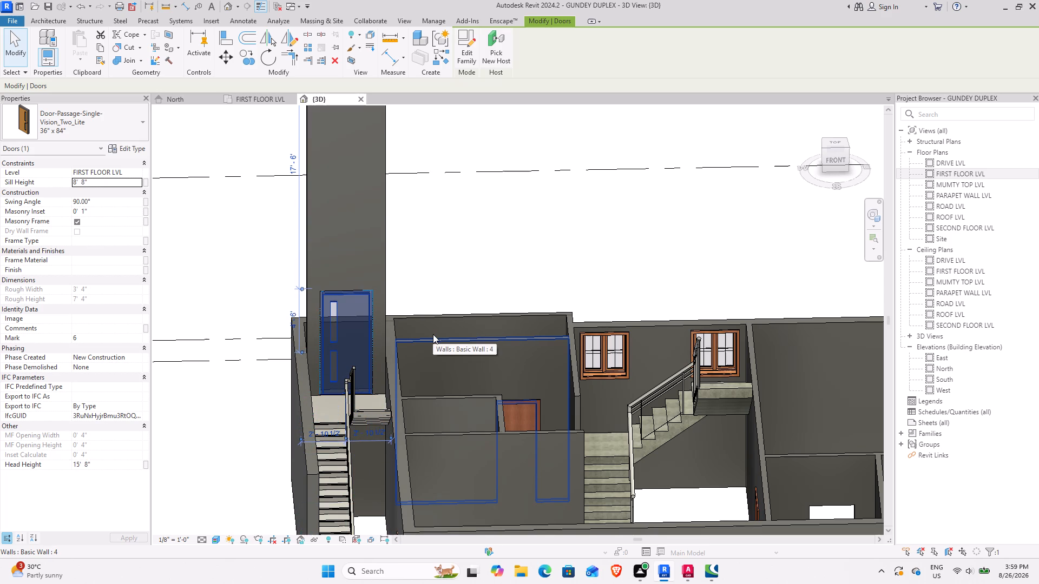
middle_click_drag(363, 368, 361, 411, "shift")
scroll(320, 387, "up", 1)
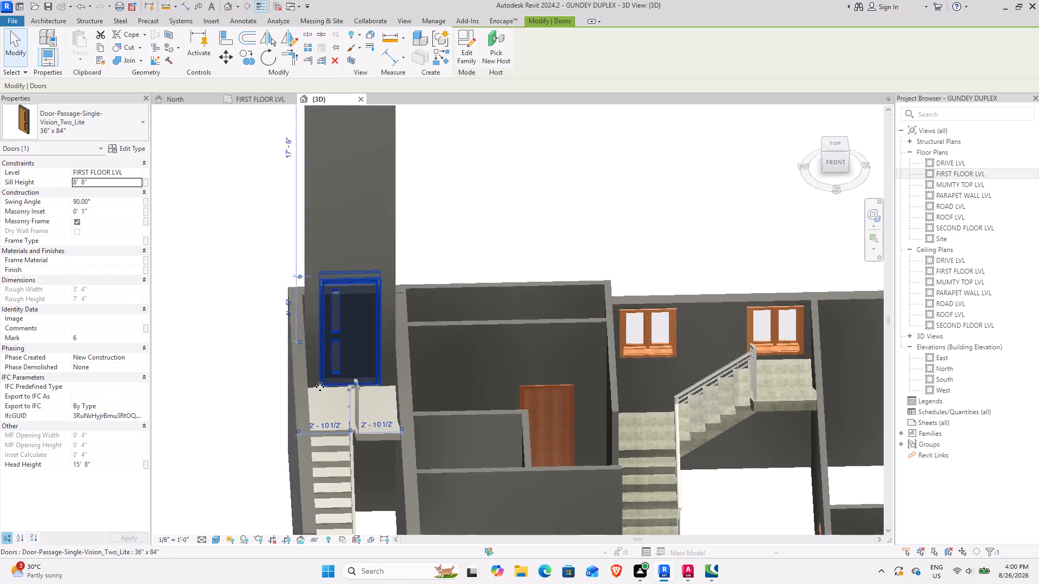
scroll(320, 387, "up", 14)
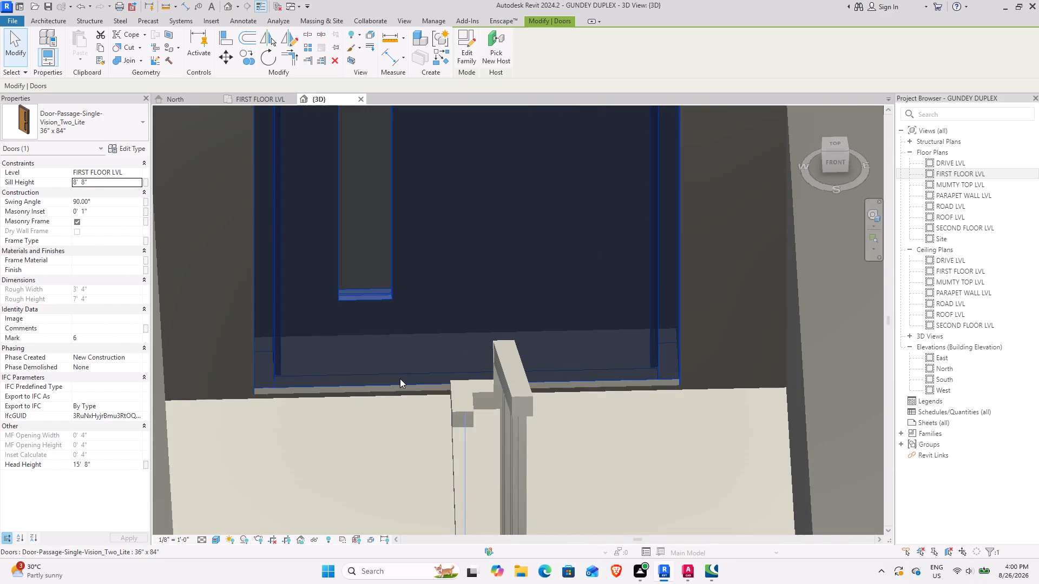
key("Down")
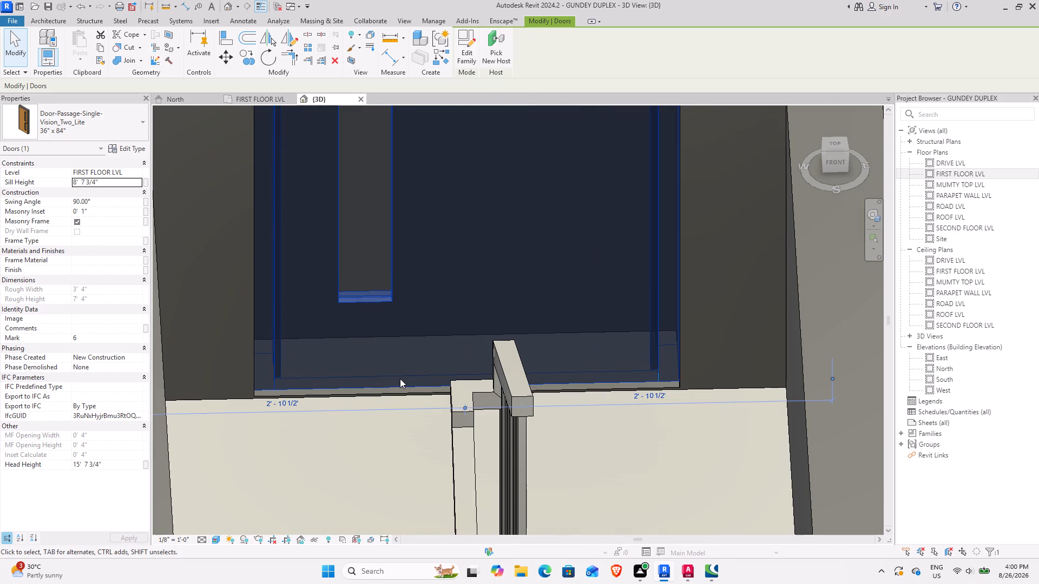
left_click(393, 453)
Examine the raised door in 3D from several angles, checking its fit against the landing, railing and surrounding walls.
scroll(387, 447, "down", 4)
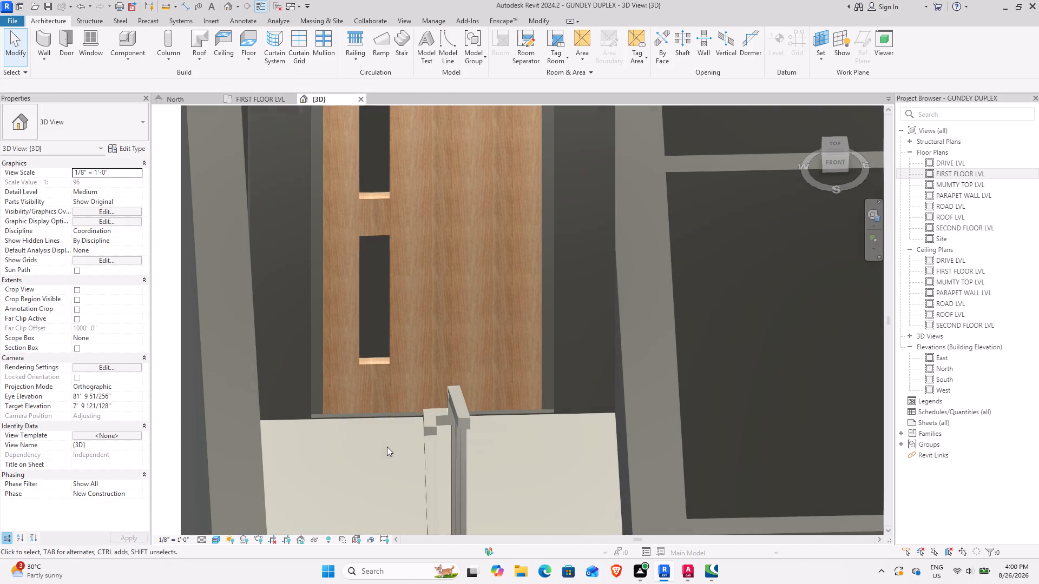
middle_click_drag(380, 444, 356, 400, "shift")
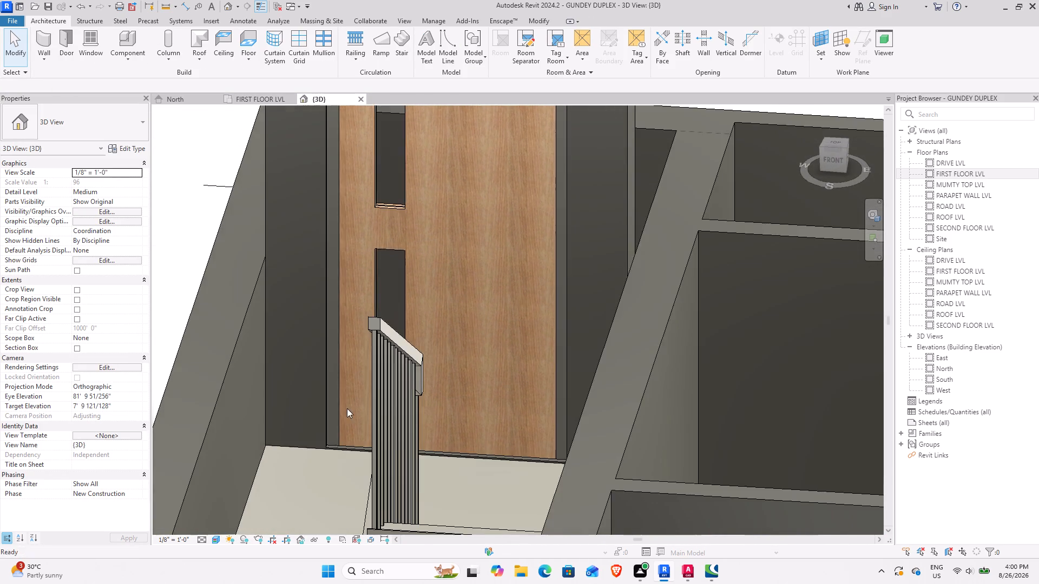
scroll(340, 412, "down", 3)
middle_click_drag(331, 435, 374, 364, "shift")
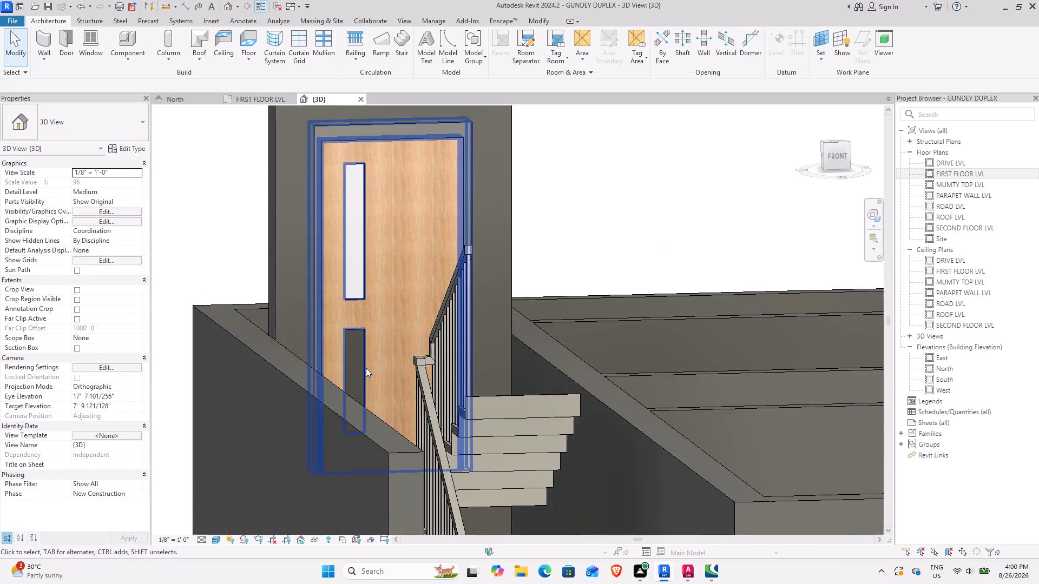
scroll(366, 368, "down", 3)
middle_click_drag(357, 360, 327, 427)
scroll(324, 420, "down", 3)
middle_click_drag(300, 422, 374, 413, "shift")
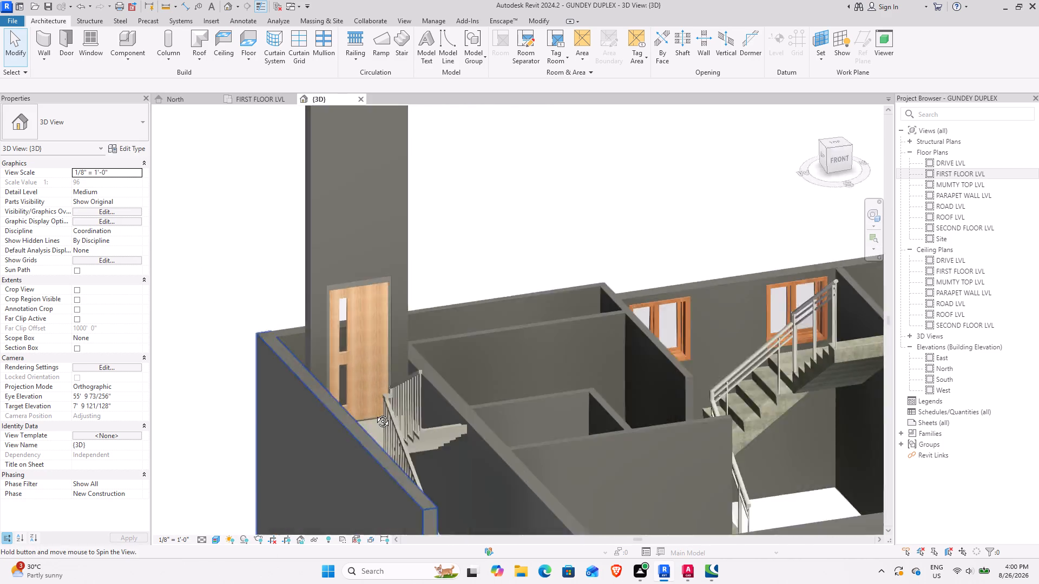
middle_click_drag(374, 413, 321, 426, "shift")
scroll(321, 426, "down", 4)
middle_click_drag(437, 422, 444, 262)
middle_click_drag(428, 297, 431, 303, "shift")
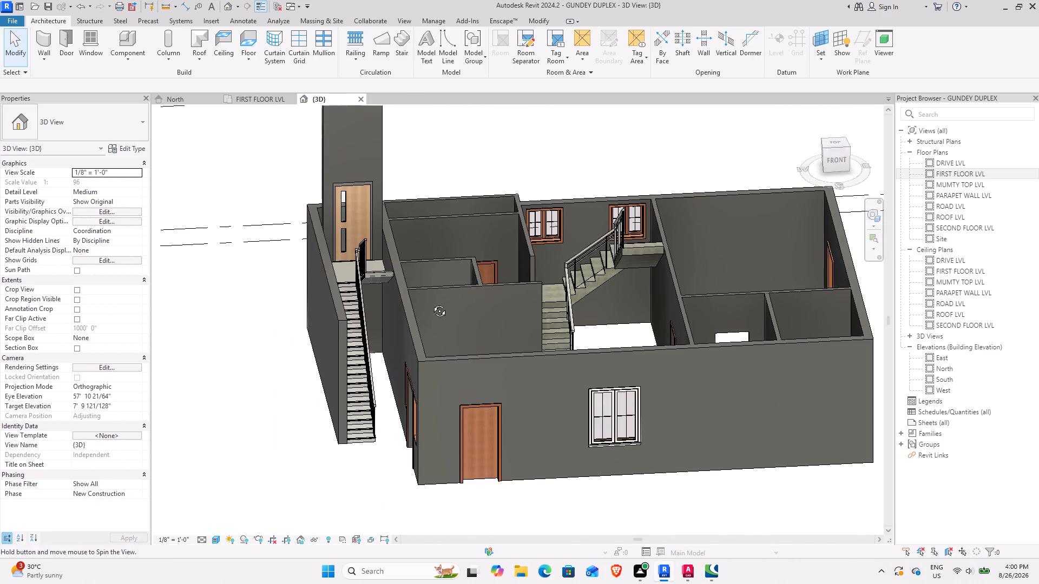
middle_click_drag(431, 303, 451, 332, "shift")
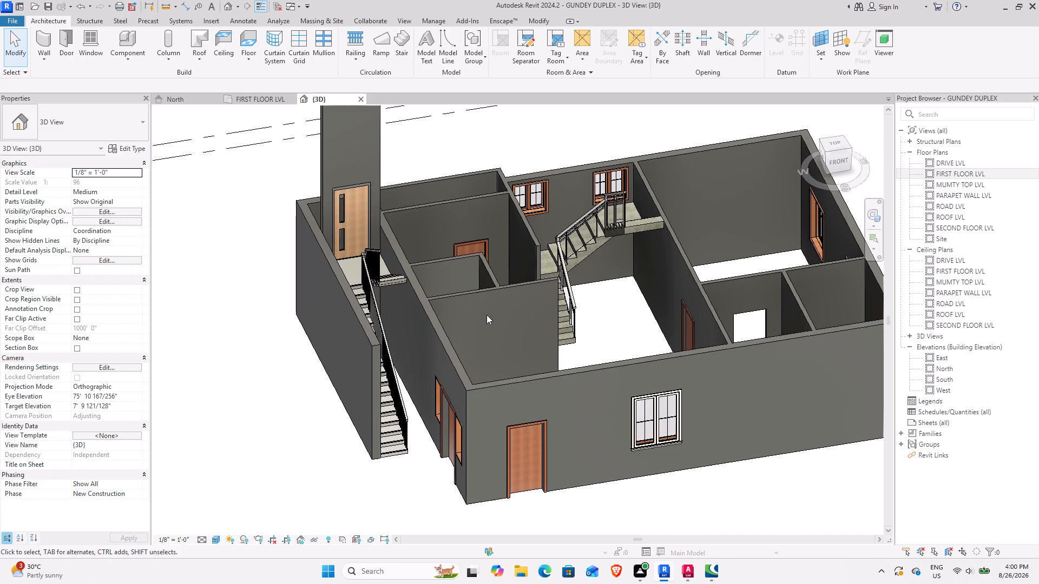
Start a floor in the FIRST FLOOR LVL plan and duplicate the Generic - 12" floor type as Generic - 6".
left_click(249, 104)
scroll(420, 294, "down", 3)
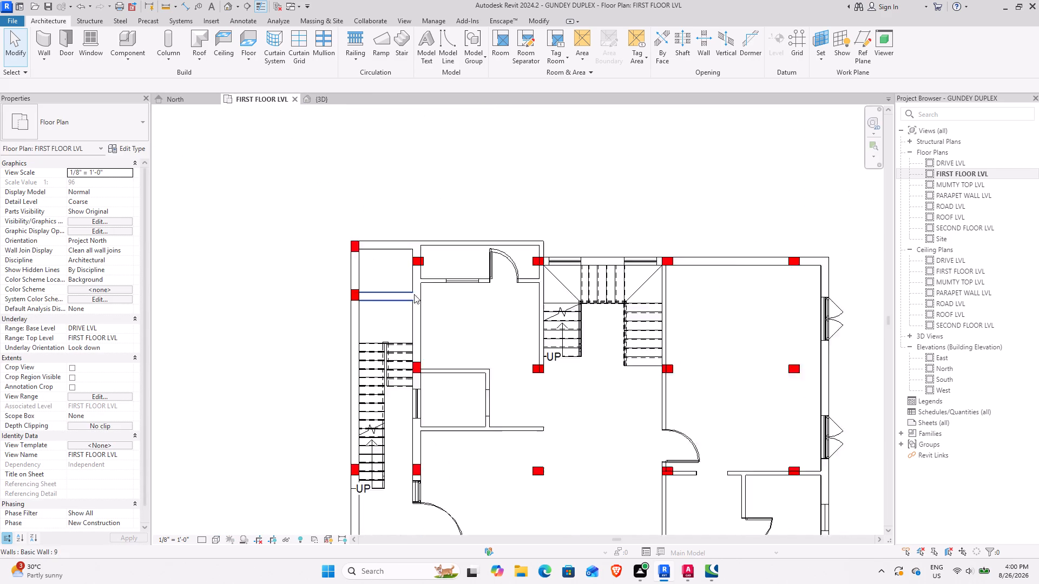
scroll(414, 294, "down", 2)
middle_click_drag(563, 318, 426, 204)
scroll(475, 247, "up", 1)
scroll(438, 245, "down", 2)
middle_click_drag(417, 236, 448, 292)
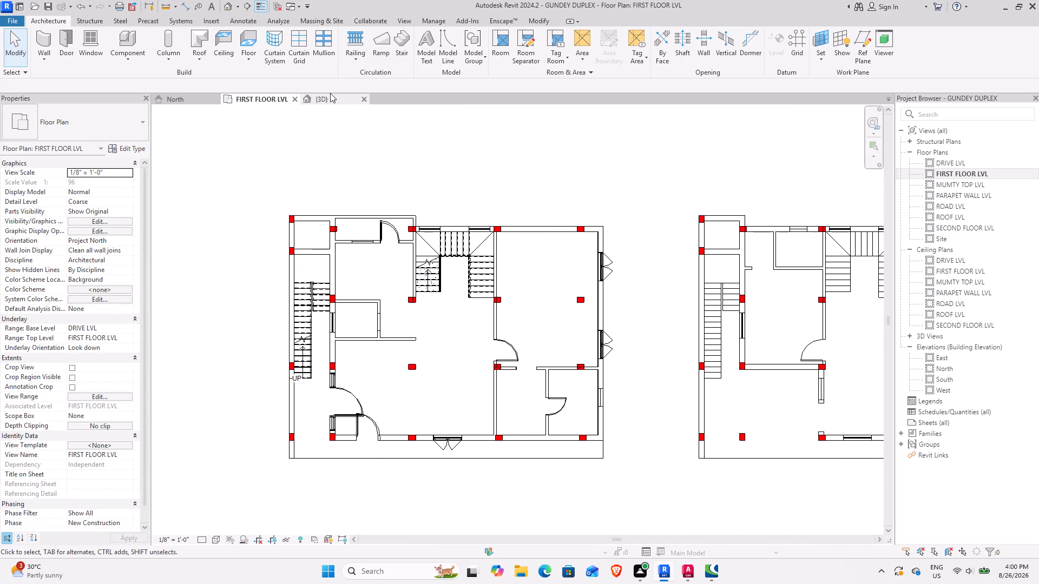
left_click(240, 43)
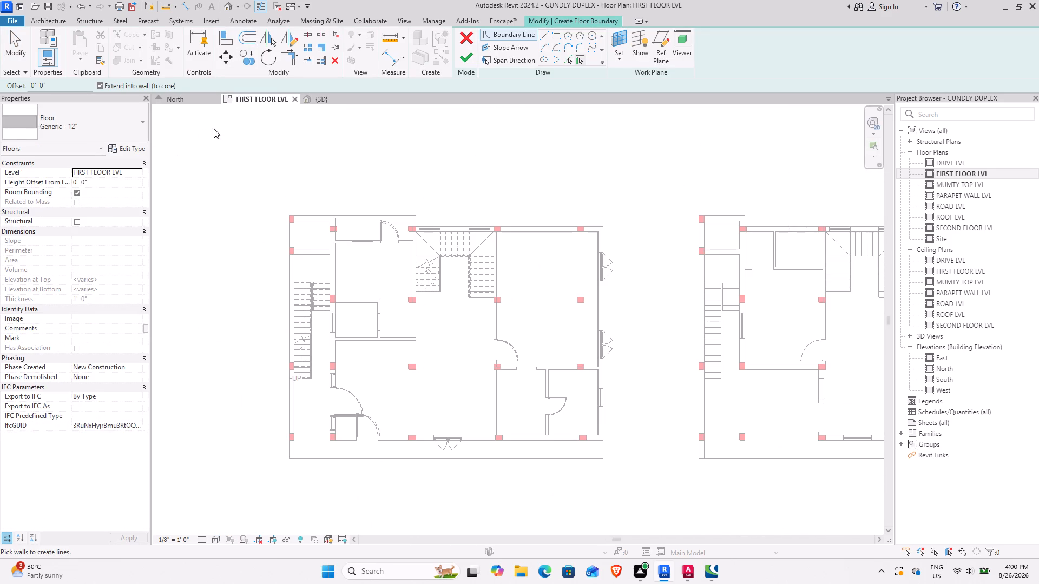
left_click(122, 147)
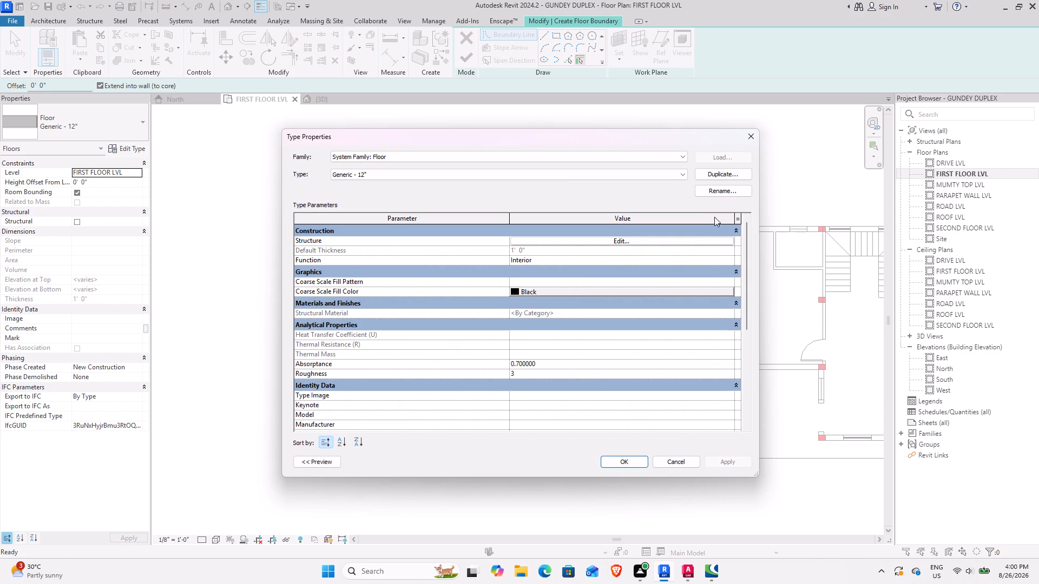
left_click(739, 172)
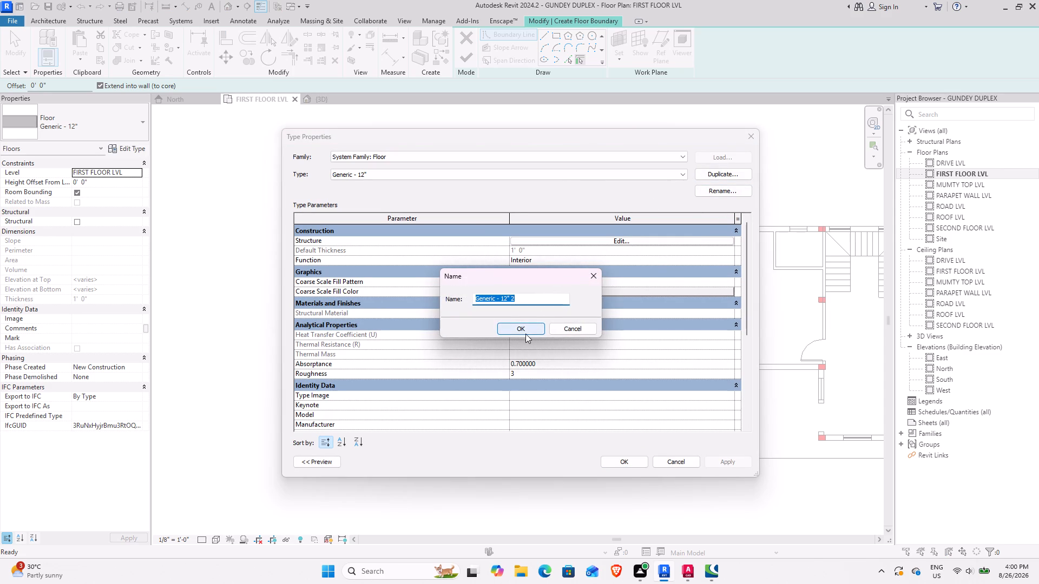
double_click(530, 299)
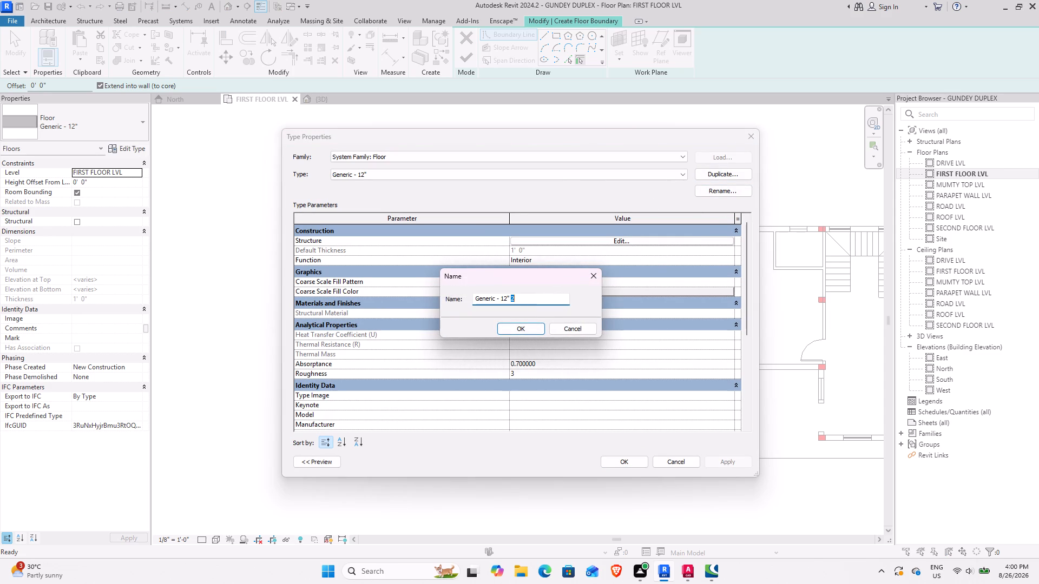
key("BackSpace")
key("BackSpace")
key("BackSpace")
key("BackSpace")
key("BackSpace")
key("6")
key("shift+quotedbl")
key("Return")
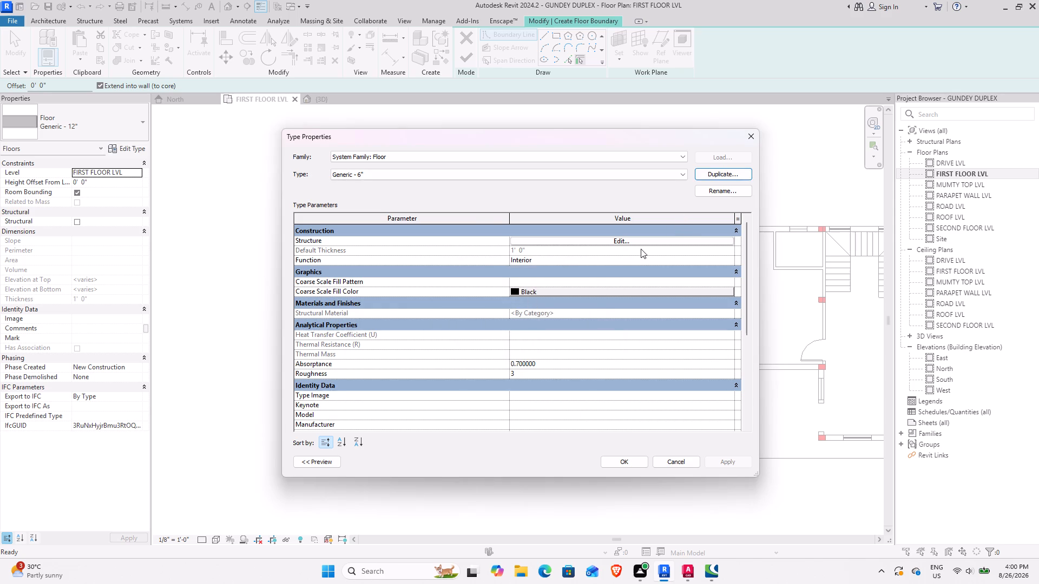
Set the structure layer thickness of the Generic - 6" floor type to 6" and apply the type.
left_click(641, 243)
left_click(522, 243)
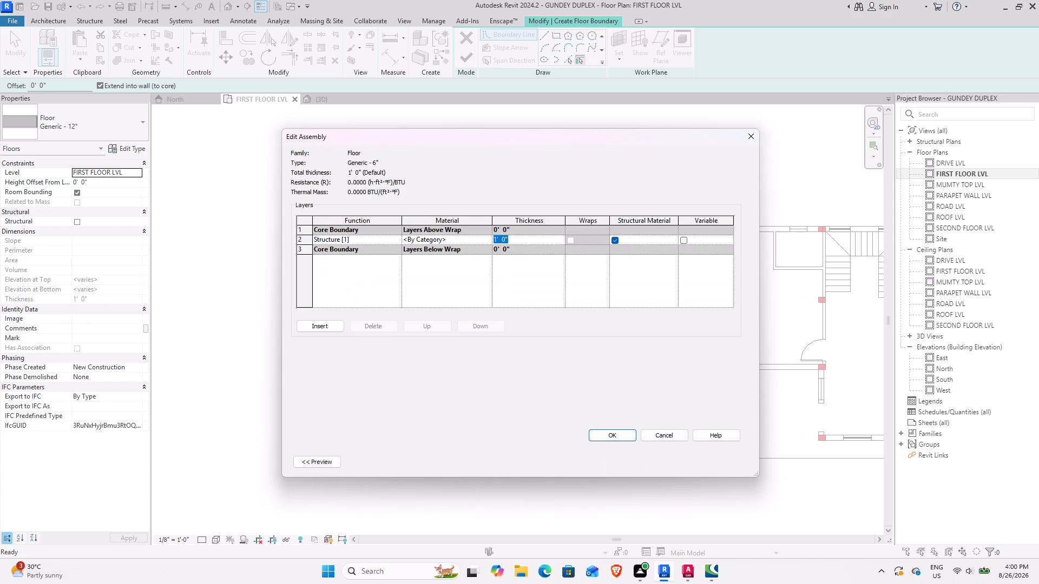
type("6\"")
key("Return")
left_click(618, 437)
left_click(732, 462)
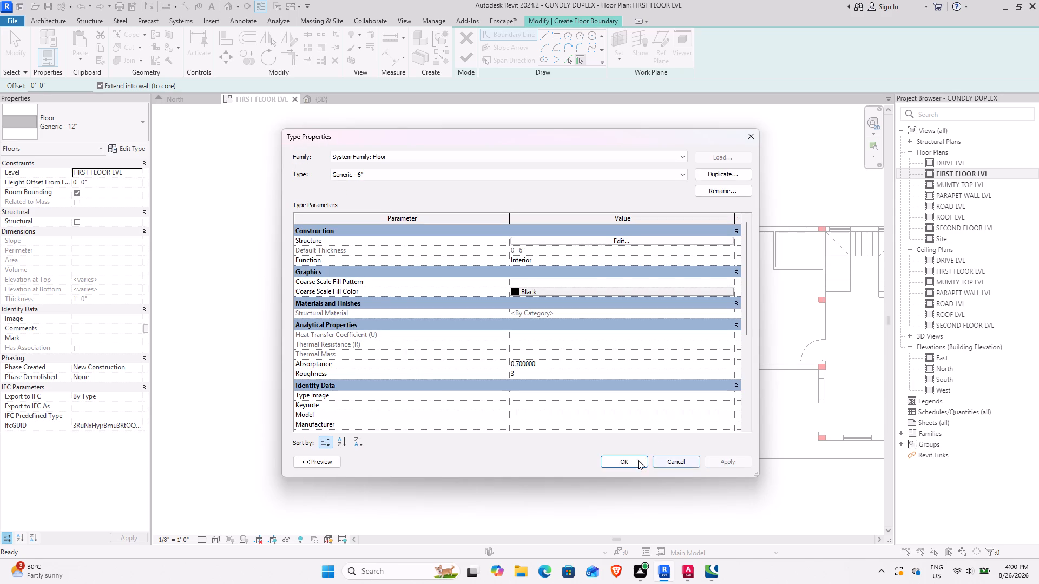
left_click(630, 463)
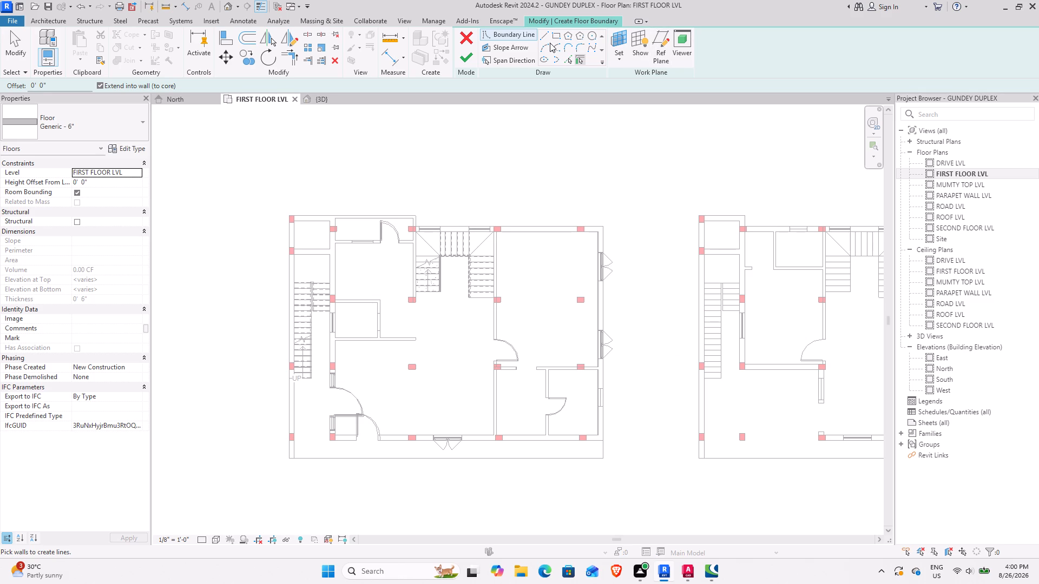
Sketch a rectangular floor boundary 44'-4" wide along the outer edges of the whole house footprint and finish the floor.
left_click(556, 35)
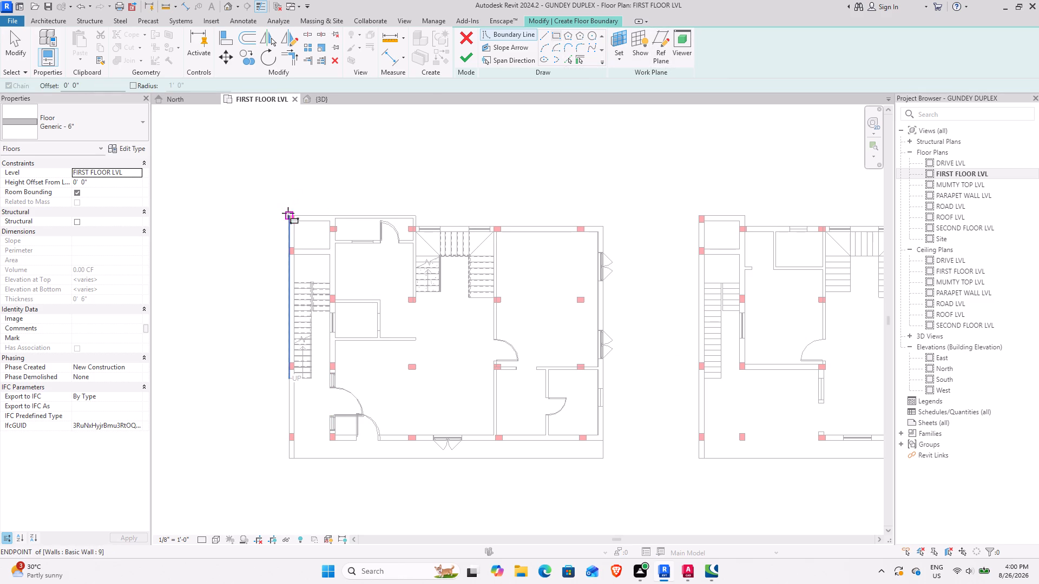
left_click(290, 217)
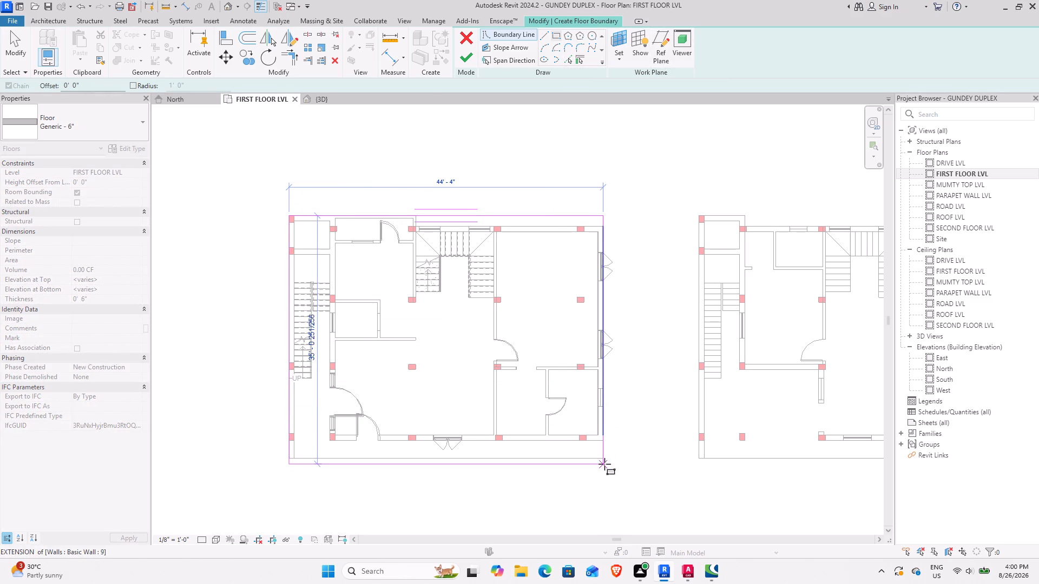
left_click(604, 459)
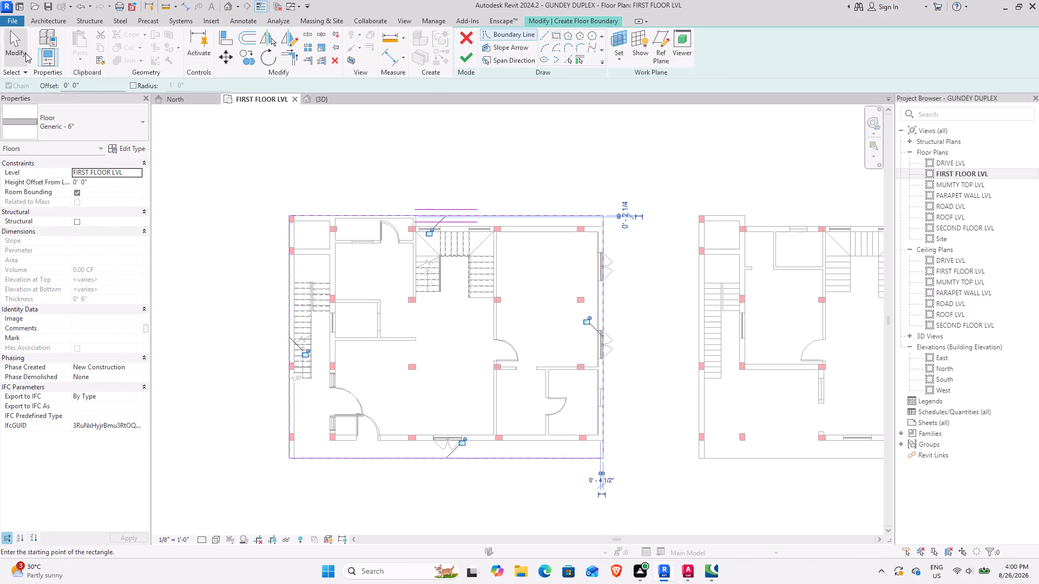
left_click(472, 49)
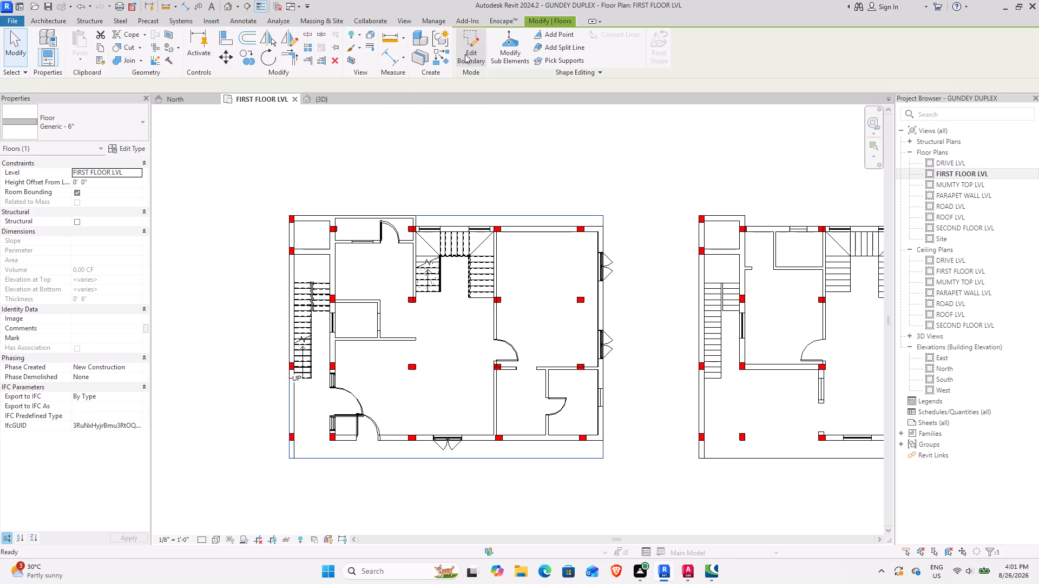
In the 3D view, change the new slab's level to SECOND FLOOR LVL.
left_click(331, 95)
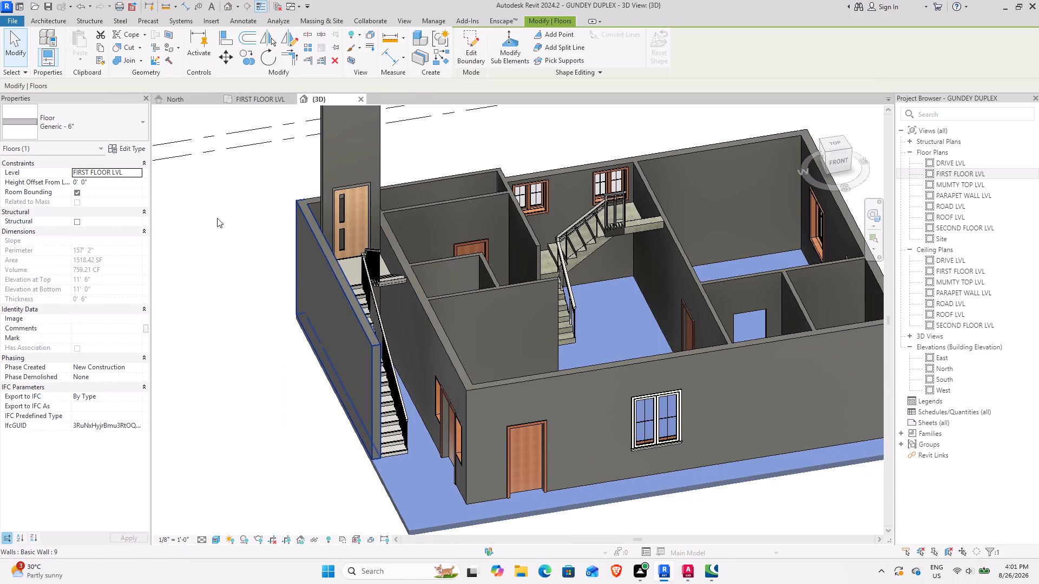
left_click(139, 176)
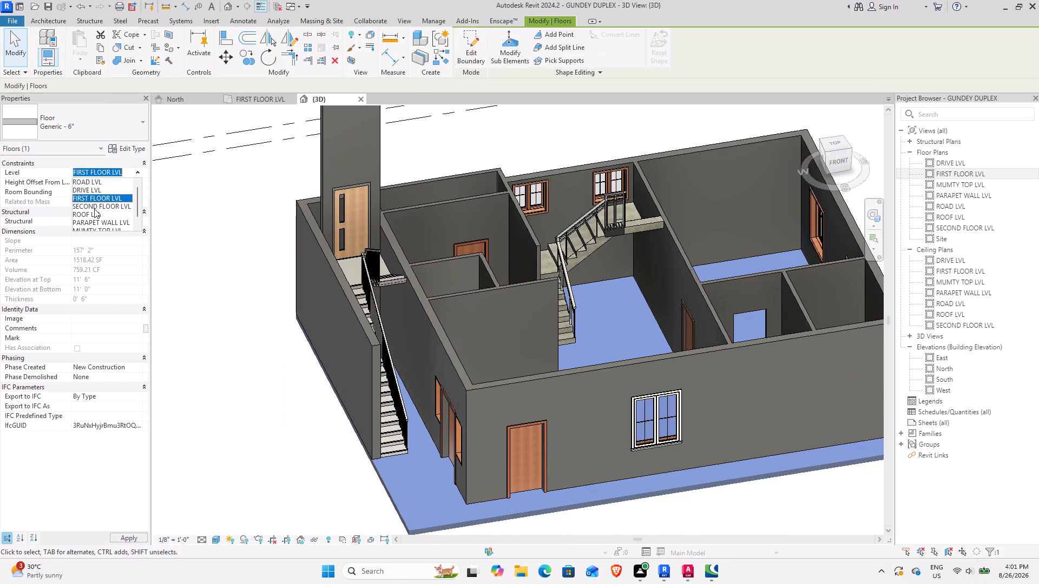
left_click(100, 203)
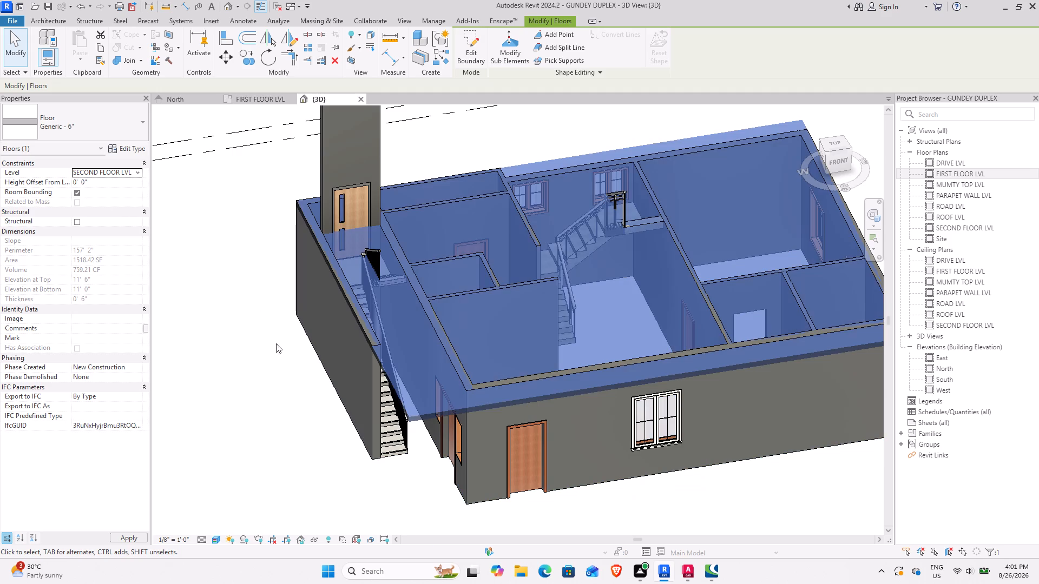
Examine the raised slab in 3D from several angles, checking how it meets both staircases, the landing door and the walls.
middle_click_drag(295, 366, 330, 249, "shift")
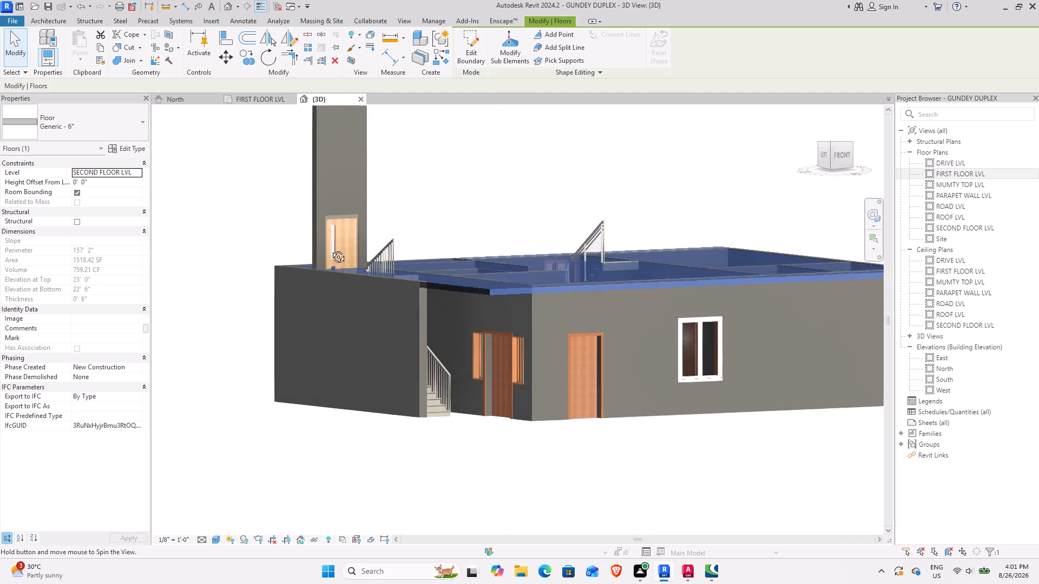
middle_click_drag(330, 249, 362, 303, "shift")
middle_click_drag(351, 314, 321, 355, "shift")
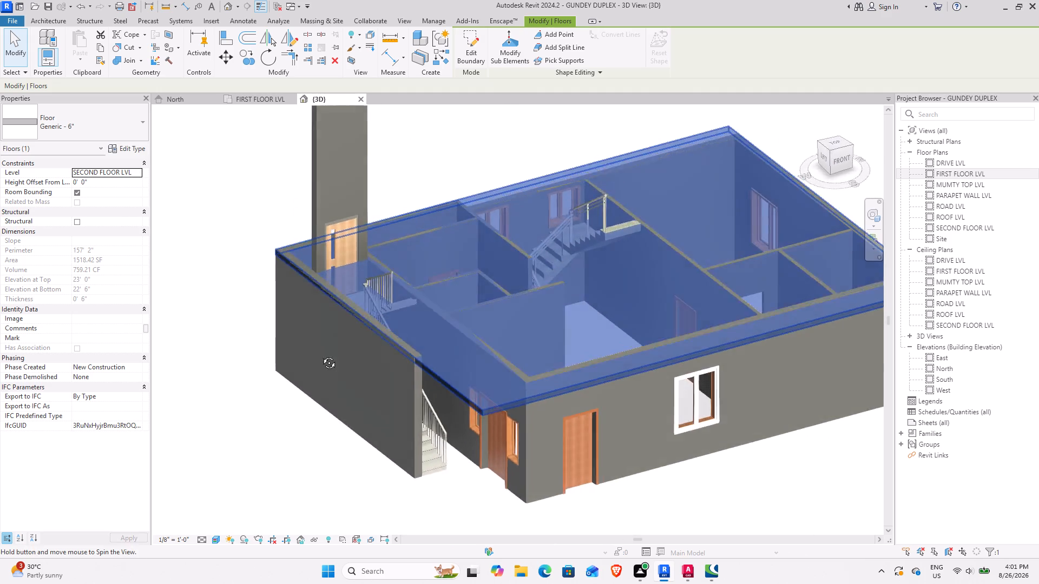
middle_click_drag(321, 355, 346, 396, "shift")
middle_click_drag(343, 397, 332, 406, "shift")
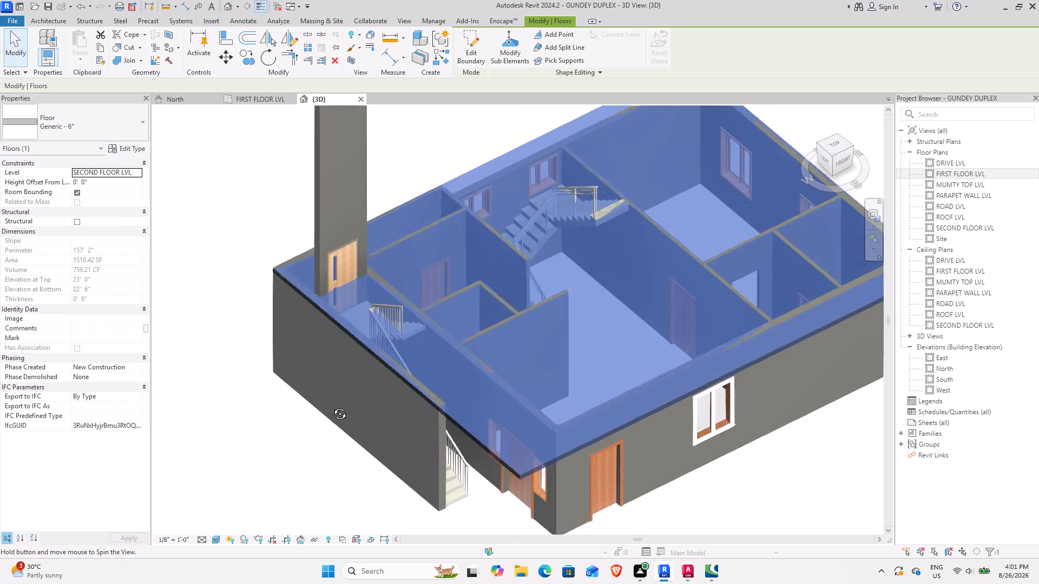
middle_click_drag(332, 406, 302, 417, "shift")
left_click(275, 409)
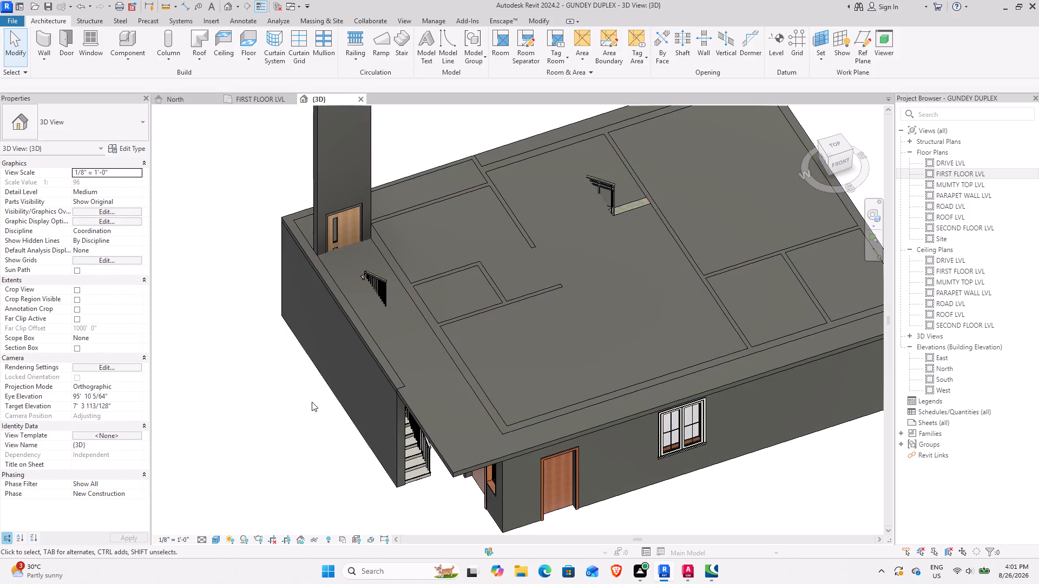
middle_click_drag(304, 402, 290, 386, "shift")
left_click(442, 439)
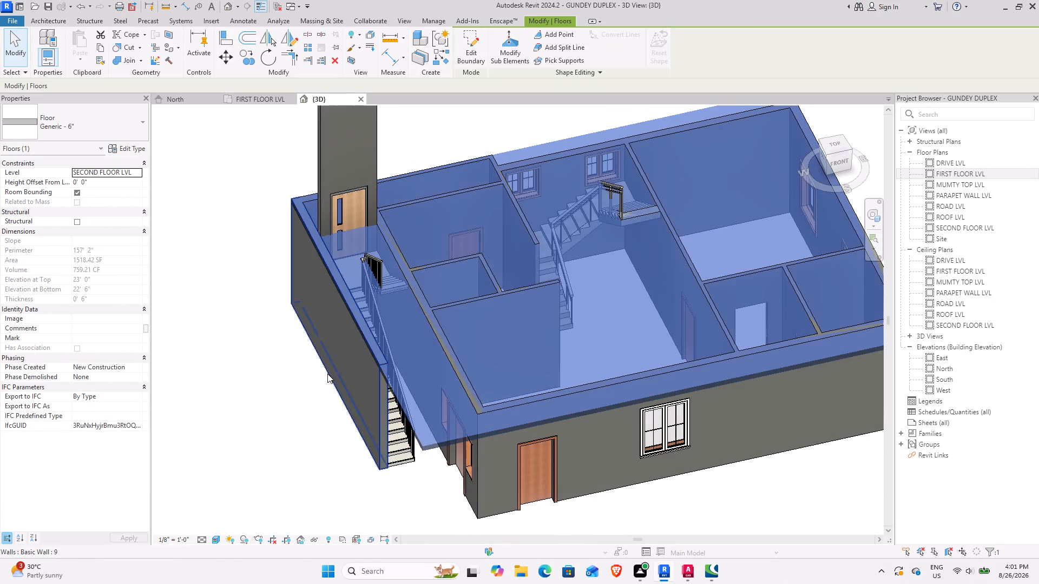
middle_click_drag(316, 368, 262, 197, "shift")
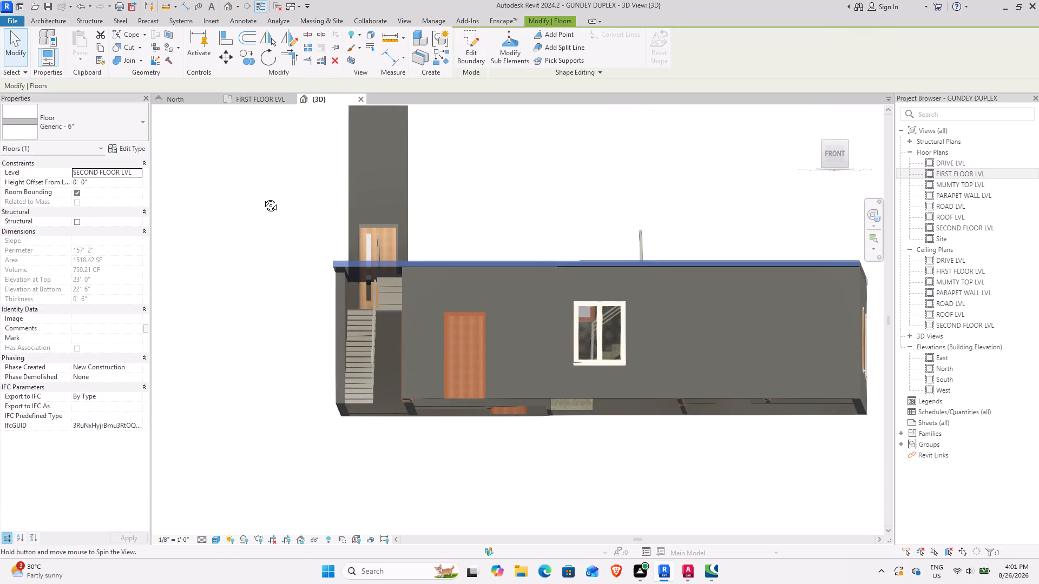
middle_click_drag(262, 197, 254, 223, "shift")
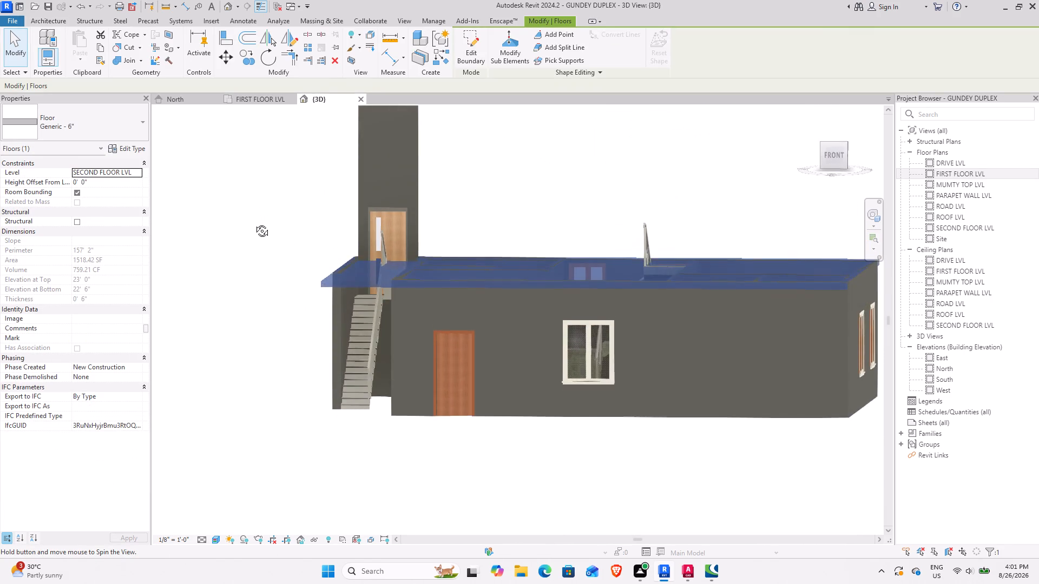
middle_click_drag(254, 223, 272, 210, "shift")
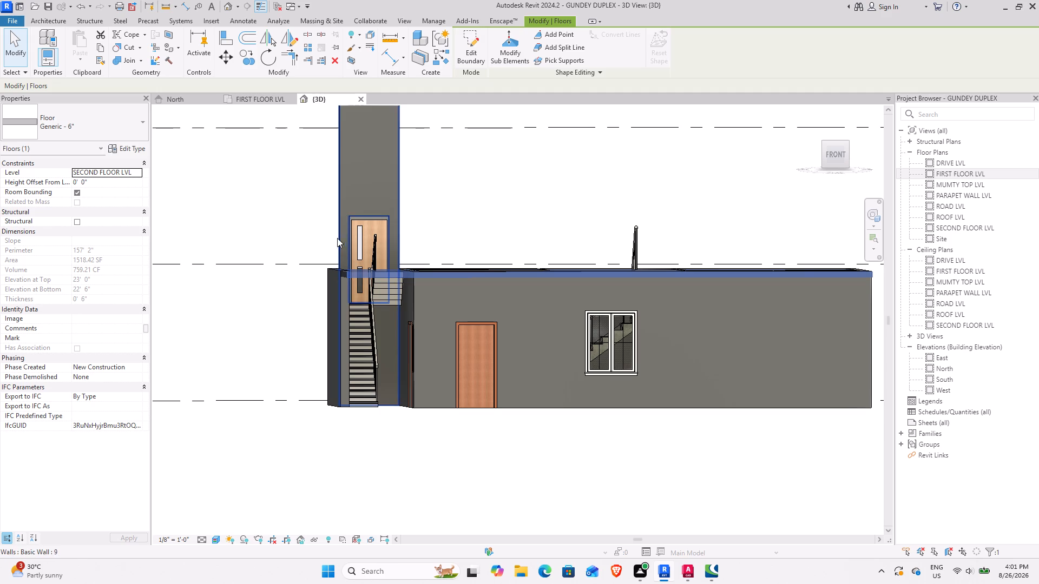
middle_click_drag(330, 238, 274, 336, "shift")
middle_click_drag(320, 268, 343, 288)
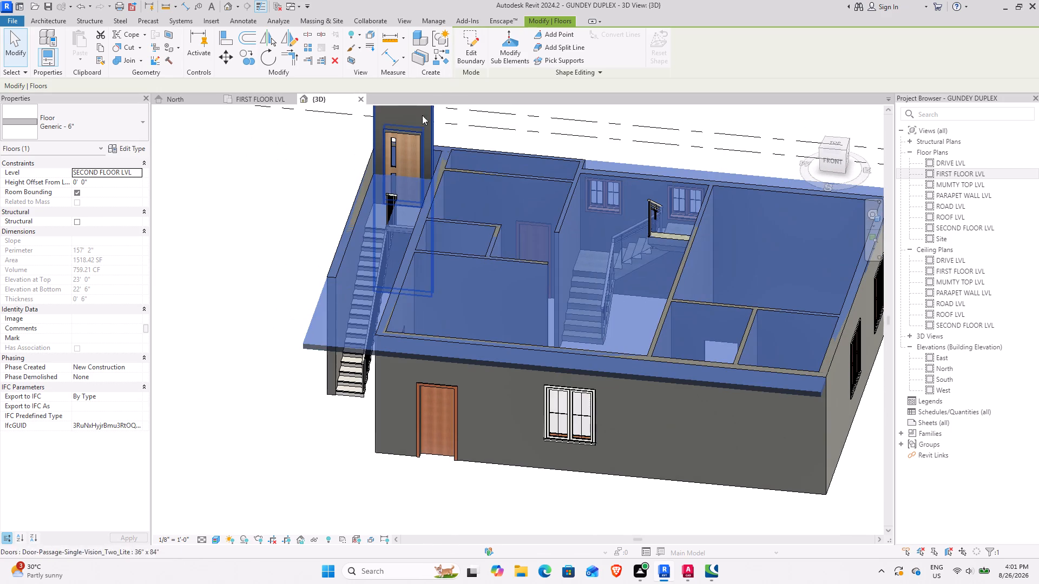
Edit the slab boundary in the FIRST FLOOR LVL plan, sketching a rectangular opening about 5' x 8' over the outer stair's landing and upper flight.
left_click(474, 50)
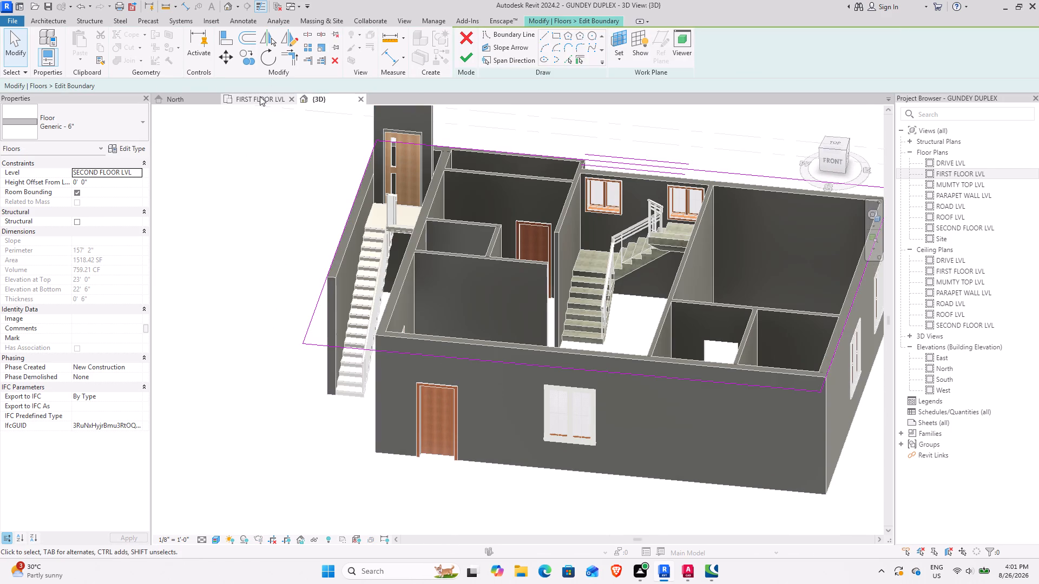
left_click(260, 96)
scroll(313, 243, "up", 3)
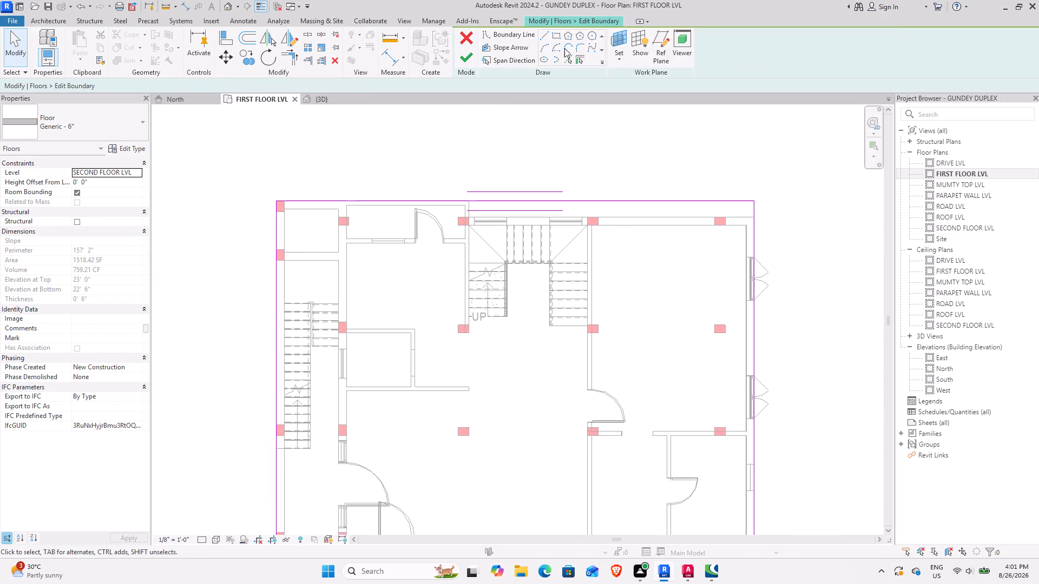
left_click(559, 34)
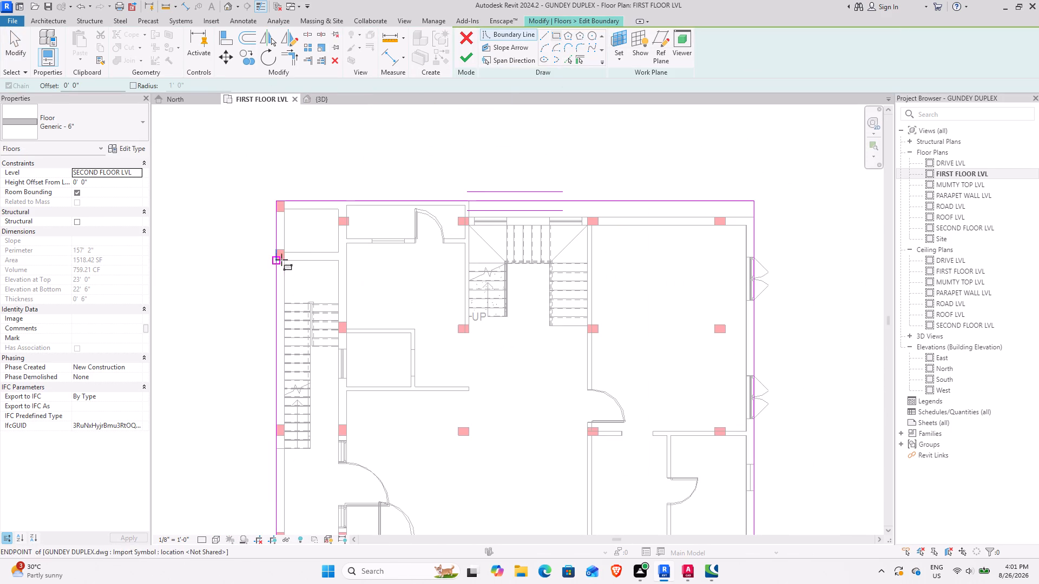
left_click(285, 264)
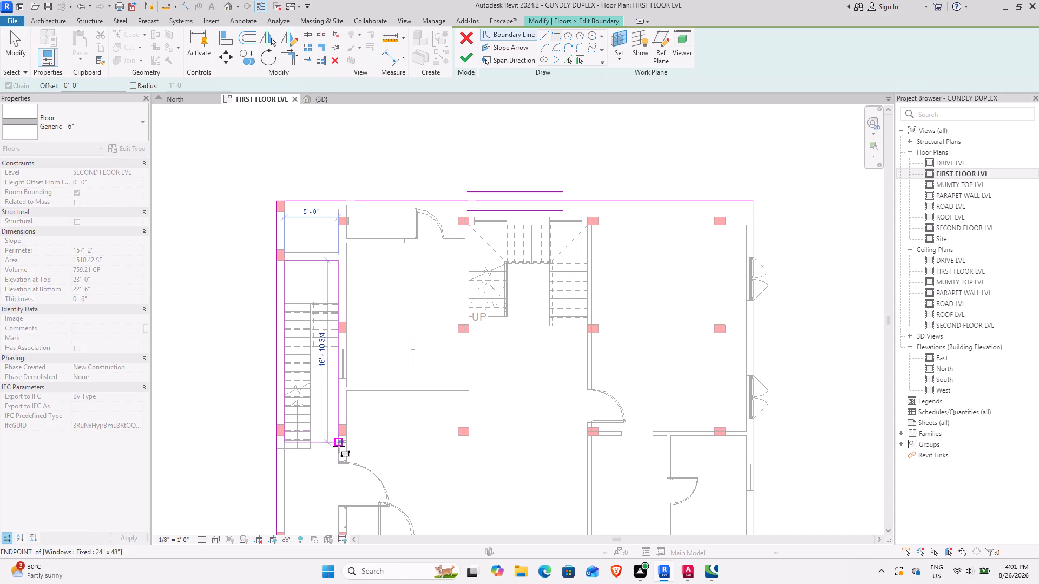
scroll(339, 446, "up", 6)
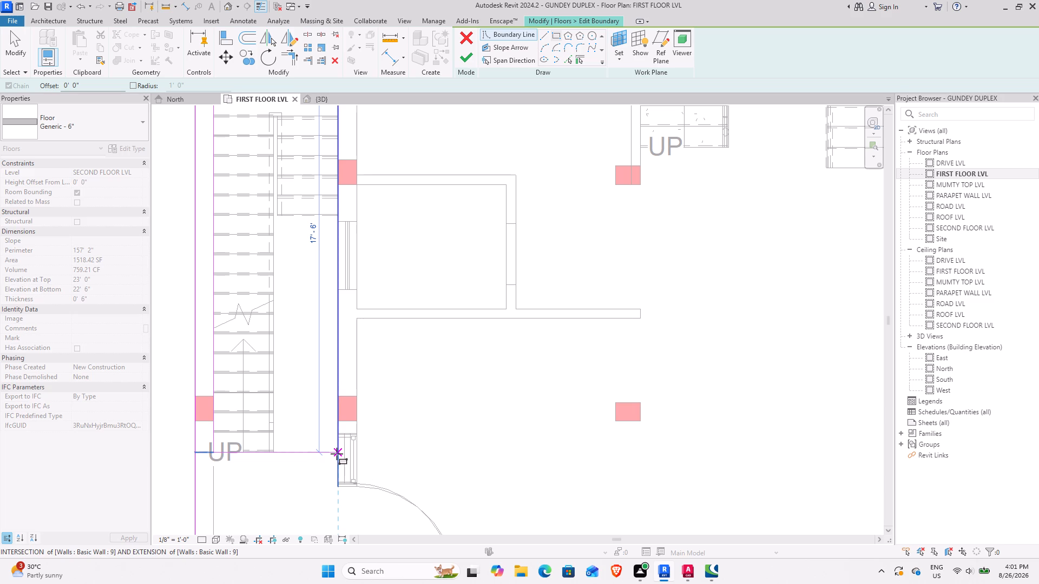
scroll(340, 214, "up", 7)
left_click(339, 222)
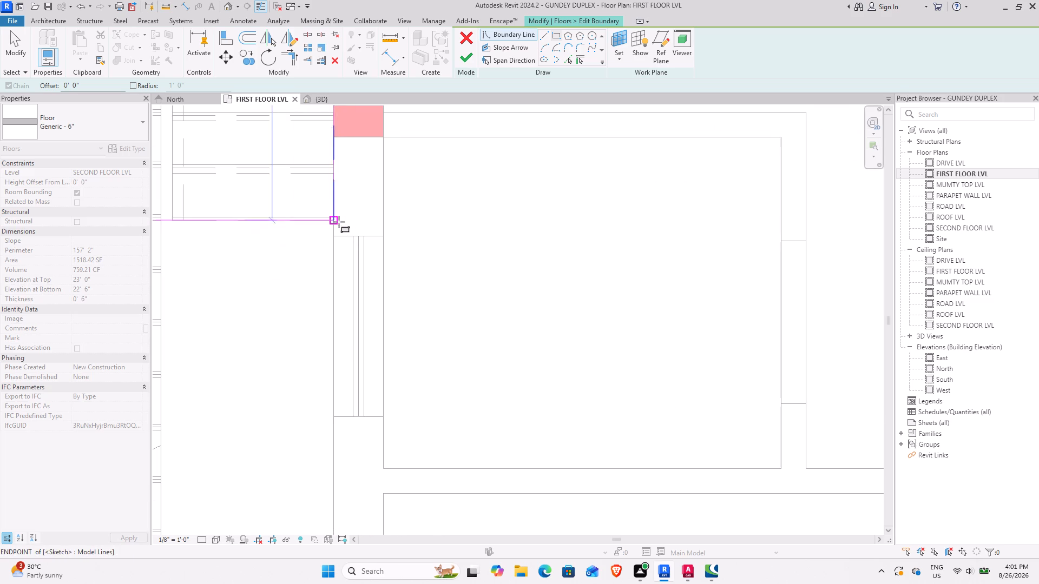
Sketch a 9'-4" deep rectangular opening around the inner U-shaped stair and finish the slab boundary without attaching the walls.
middle_click_drag(223, 304, 418, 371)
middle_click_drag(410, 341, 397, 391)
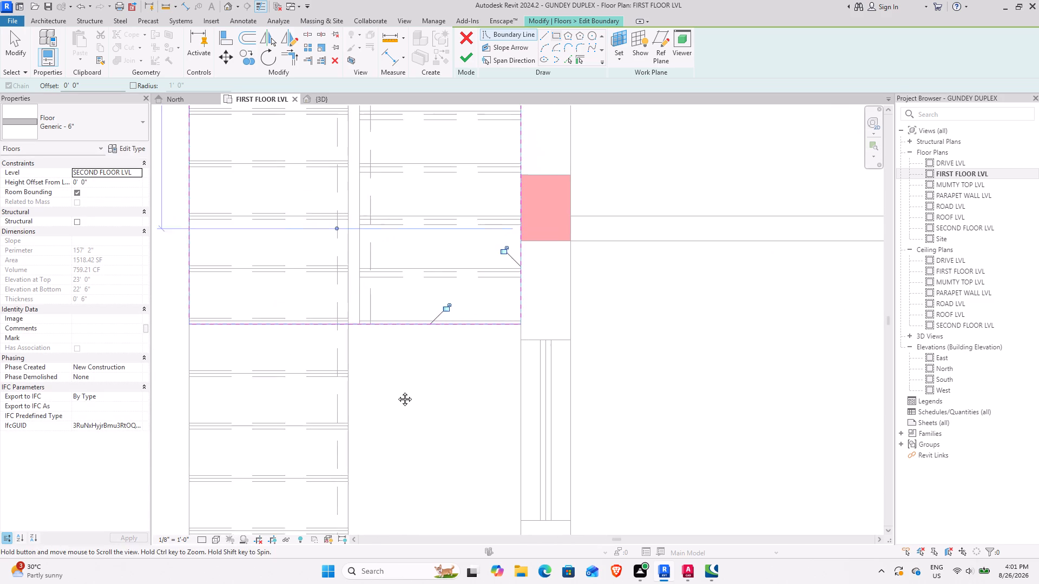
middle_click_drag(397, 391, 393, 396)
scroll(393, 396, "down", 6)
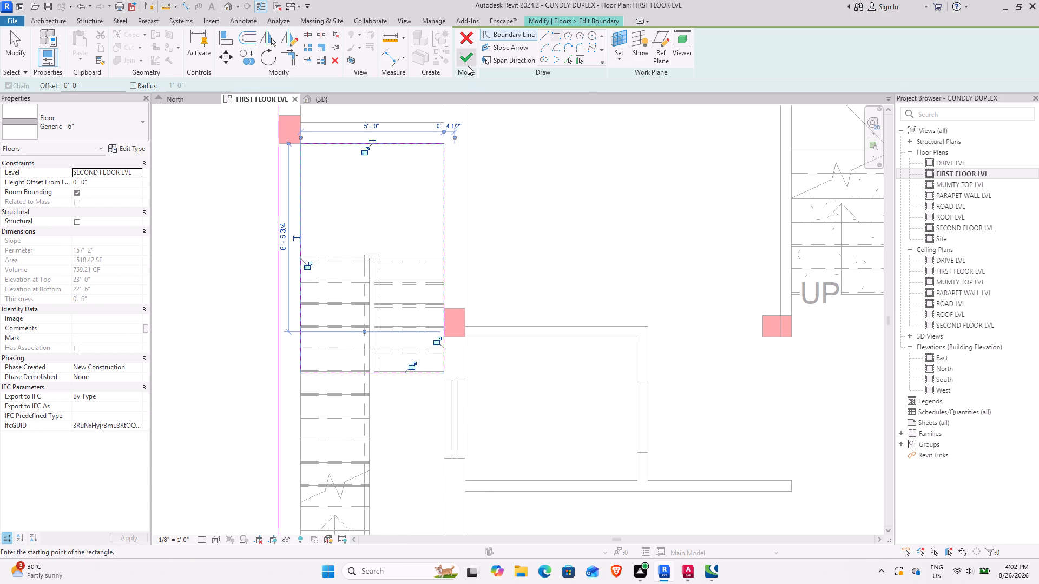
middle_click_drag(524, 262, 208, 376)
scroll(391, 336, "down", 1)
middle_click_drag(466, 339, 310, 338)
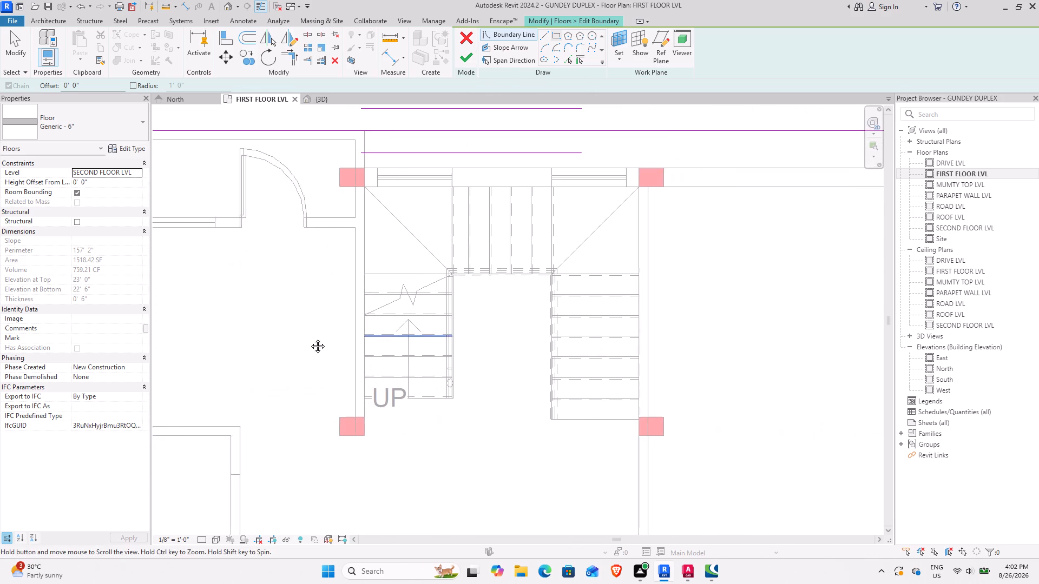
middle_click_drag(310, 338, 277, 338)
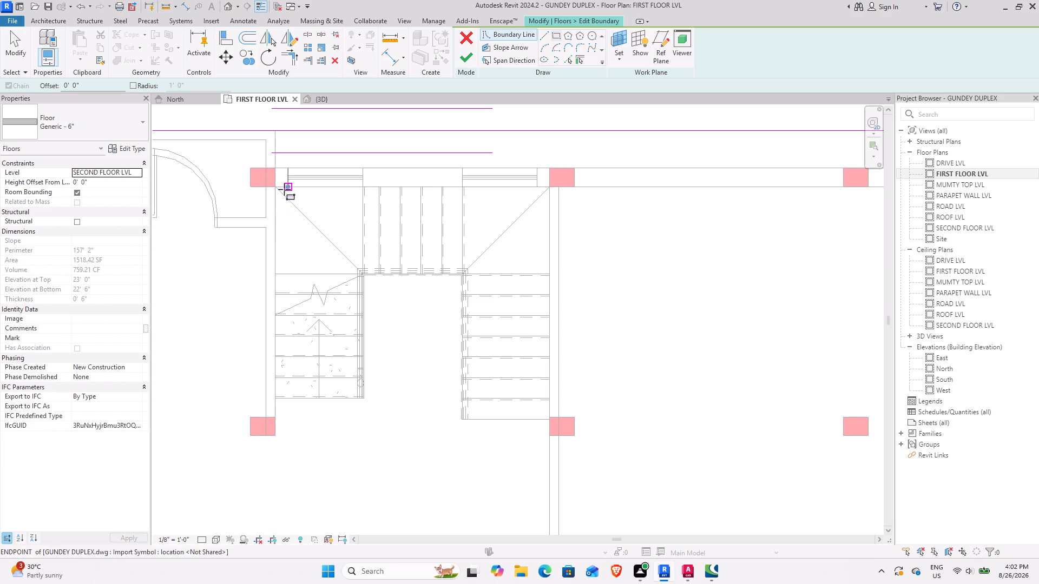
left_click(276, 187)
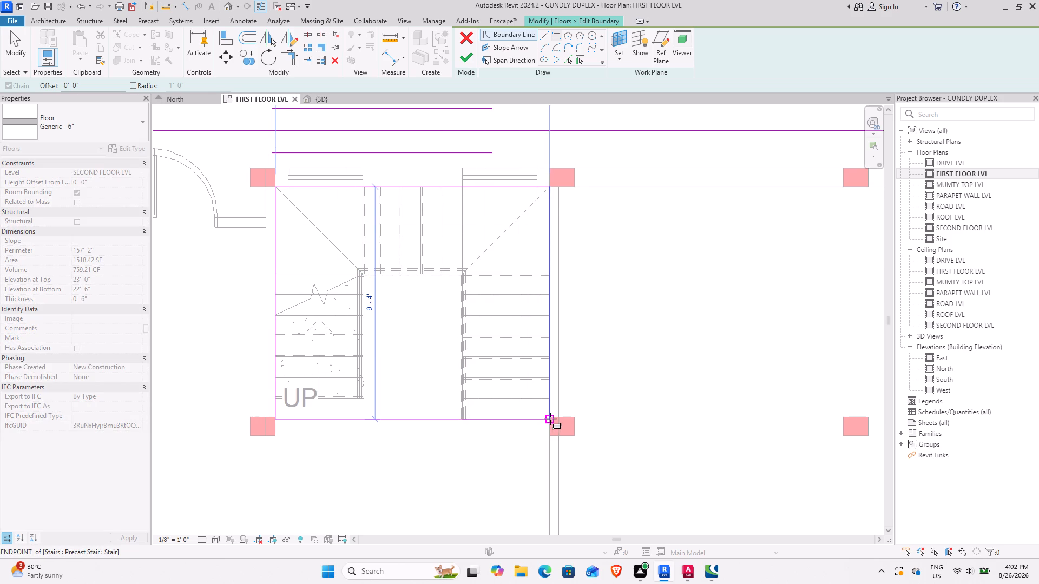
left_click(550, 419)
middle_click_drag(261, 472, 390, 409)
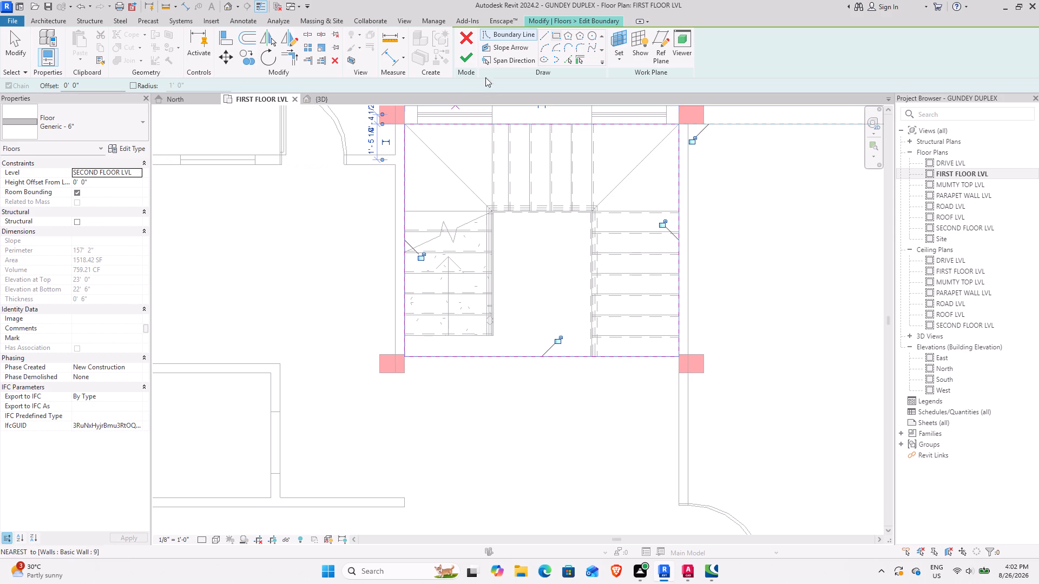
left_click(470, 63)
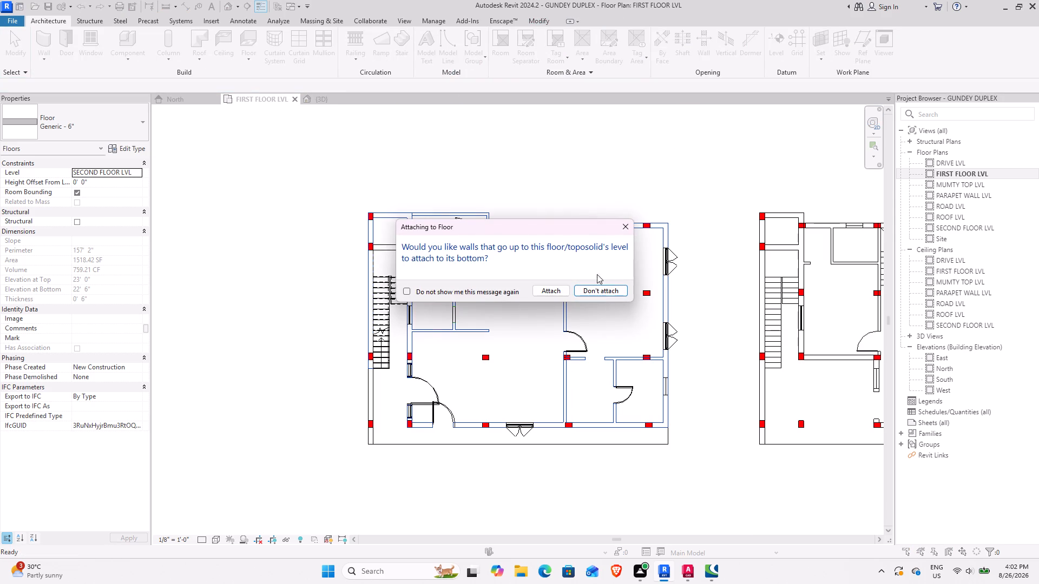
left_click(600, 288)
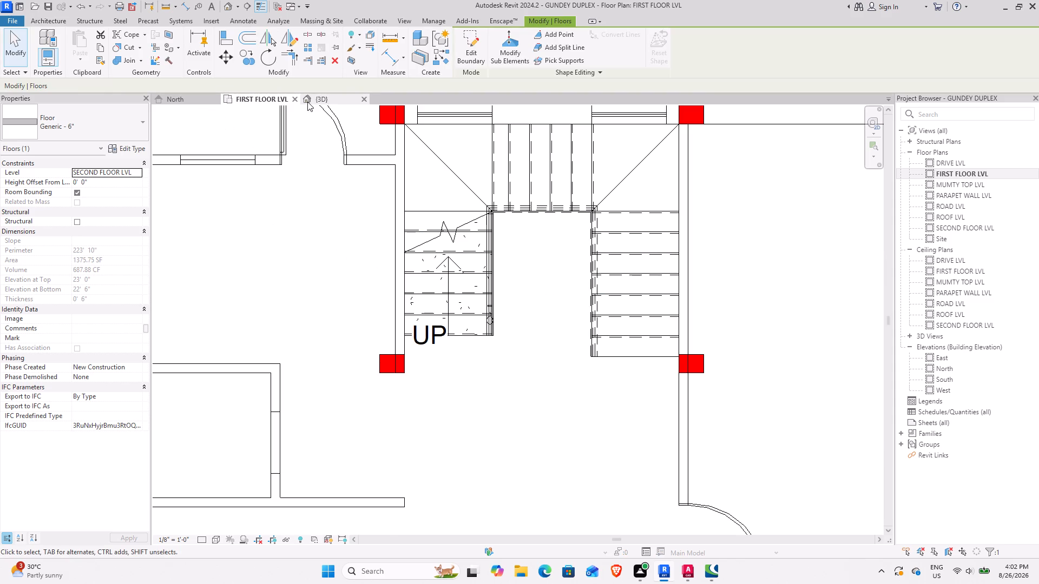
Inspect the edited slab in the 3D view from several sides, checking the openings over the outer and inner stairs.
left_click(307, 102)
middle_click_drag(457, 352, 536, 391, "shift")
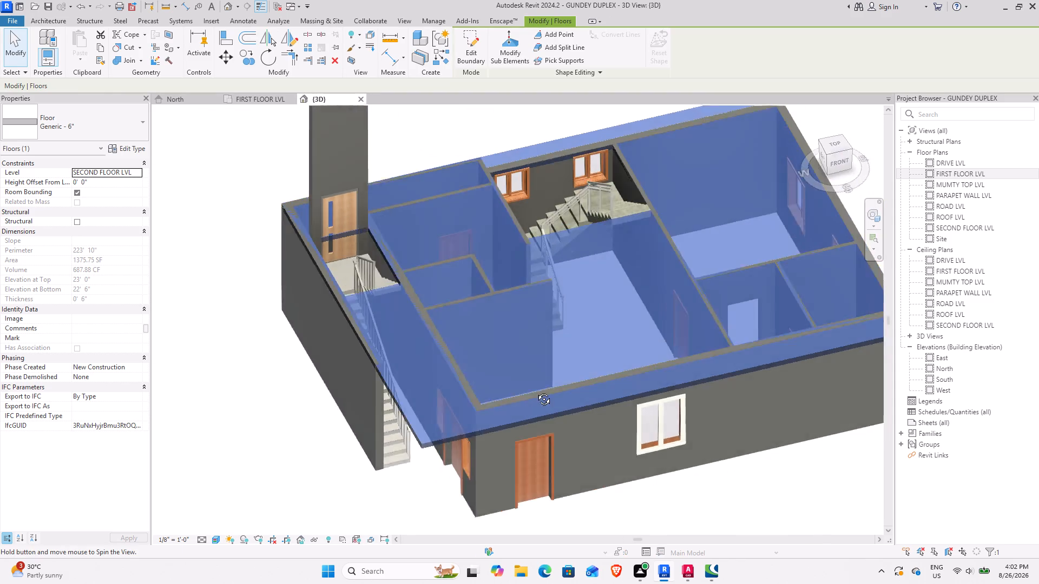
middle_click_drag(536, 391, 476, 390, "shift")
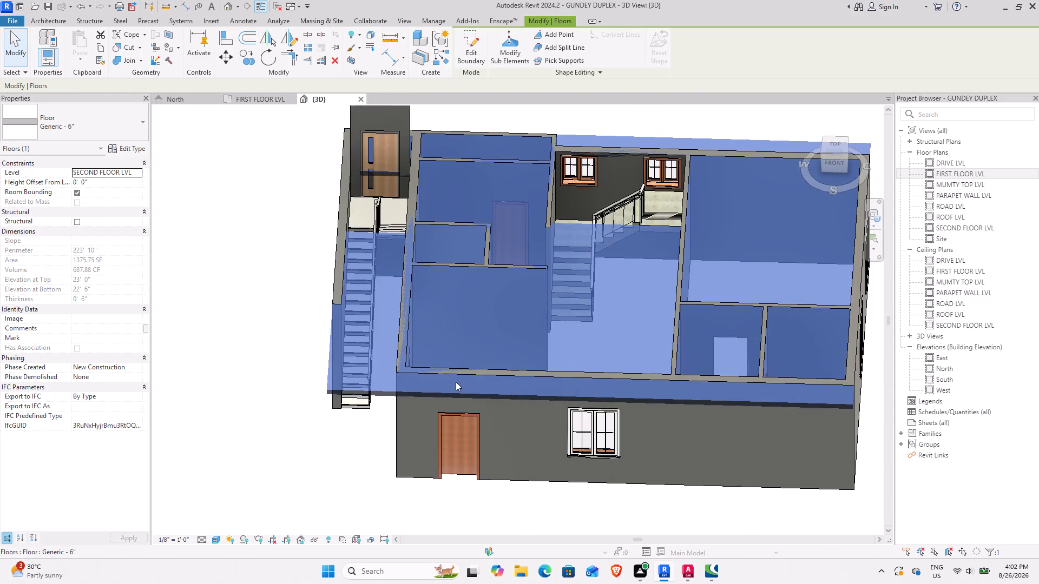
middle_click_drag(456, 375, 440, 369, "shift")
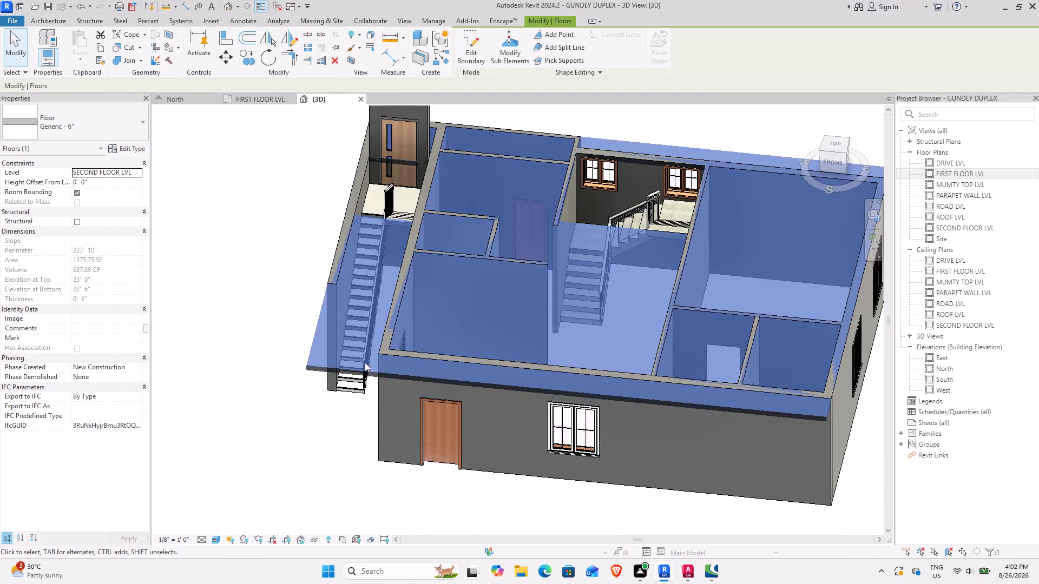
middle_click_drag(370, 364, 434, 361, "shift")
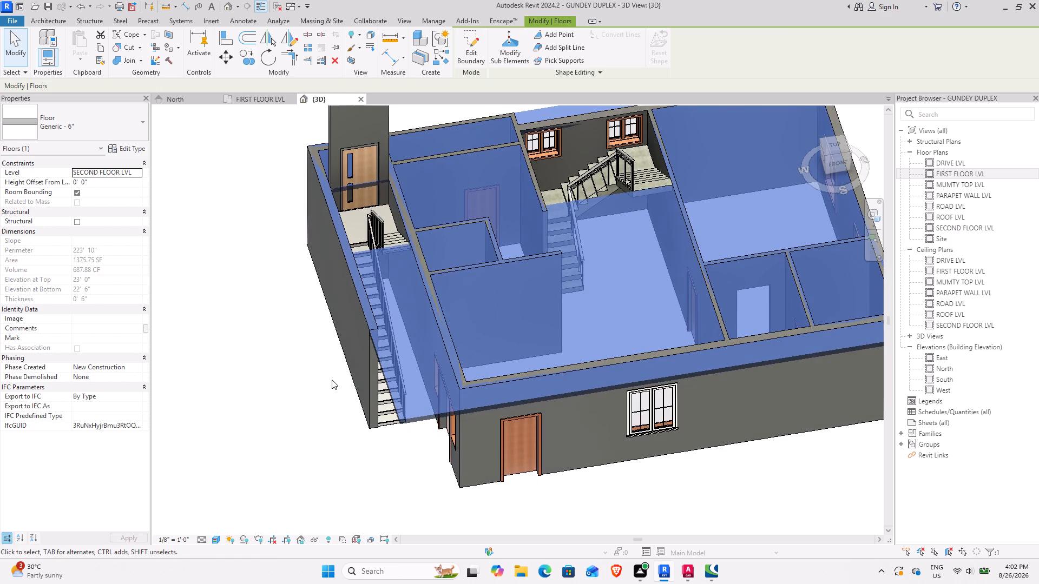
middle_click_drag(328, 380, 582, 408)
middle_click_drag(577, 406, 384, 309)
middle_click_drag(497, 330, 390, 348, "shift")
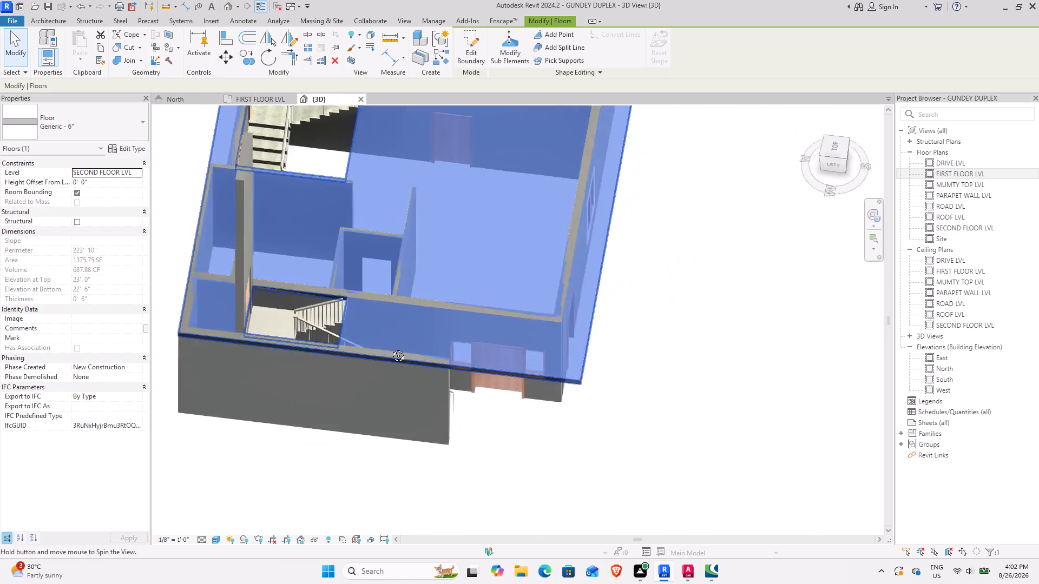
middle_click_drag(390, 348, 378, 351, "shift")
middle_click_drag(366, 352, 287, 370)
middle_click_drag(304, 376, 593, 437)
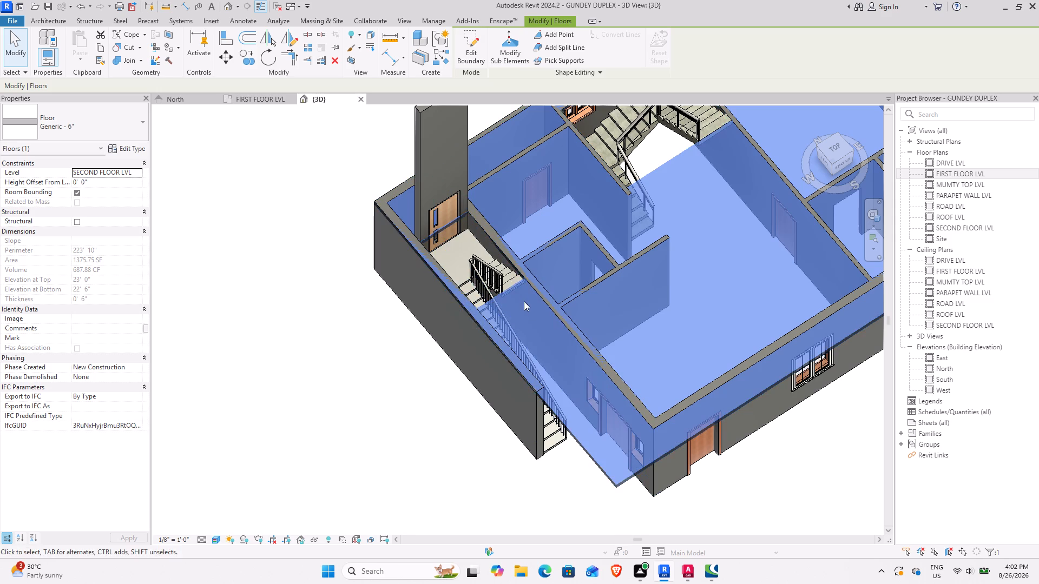
Examine the outer stair opening up close and from the front, checking the slab edge against the landing, door, flights and railing.
scroll(514, 278, "up", 5)
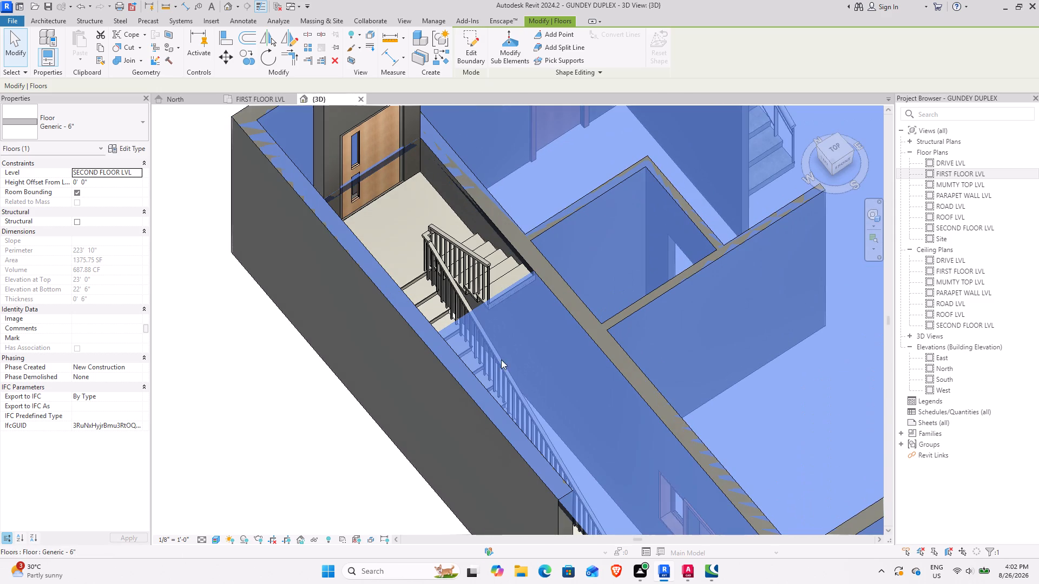
middle_click_drag(607, 467, 516, 334)
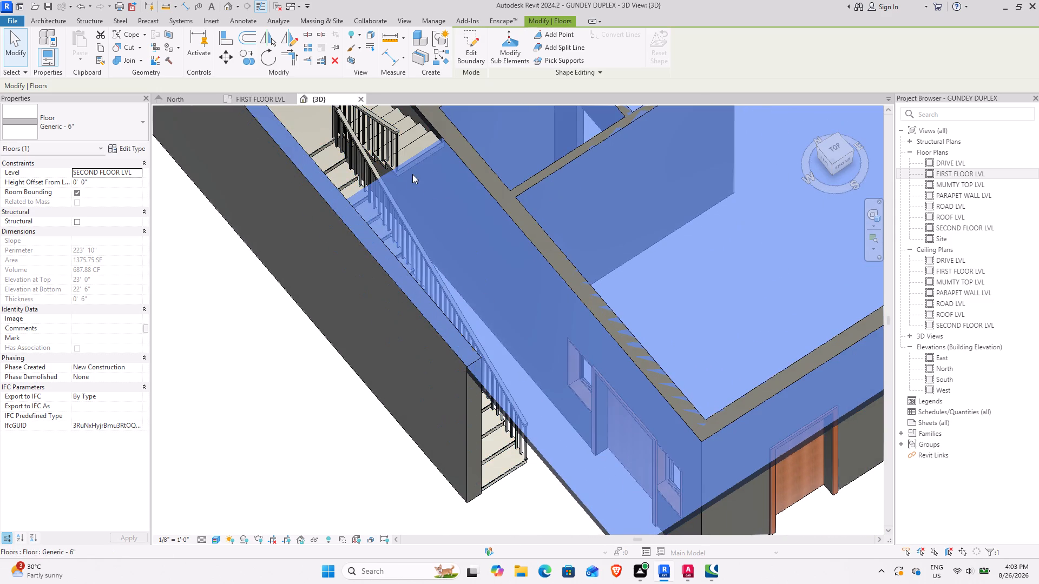
middle_click_drag(418, 177, 461, 276)
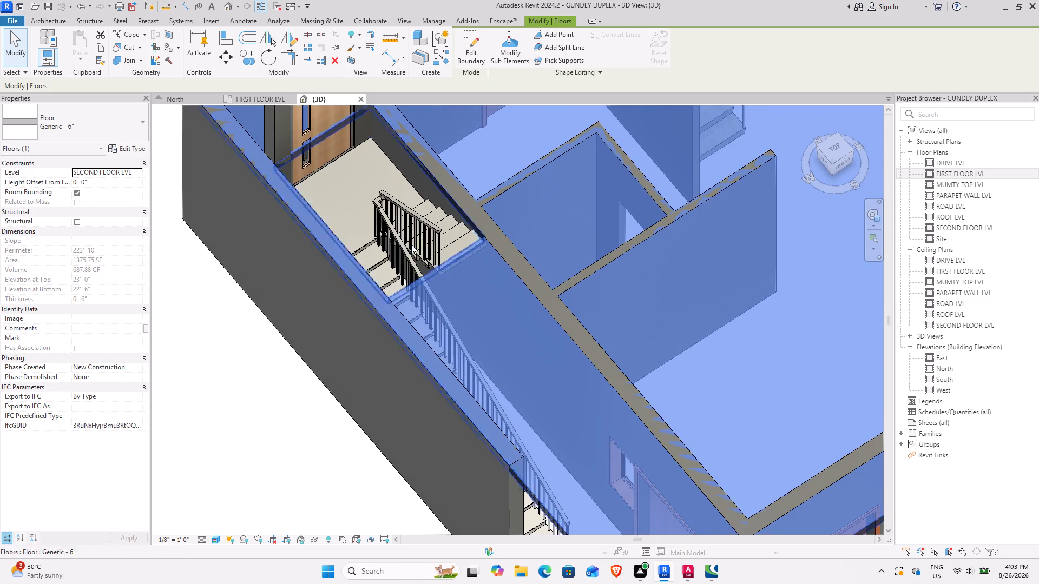
scroll(451, 283, "up", 1)
middle_click_drag(455, 293, 483, 369)
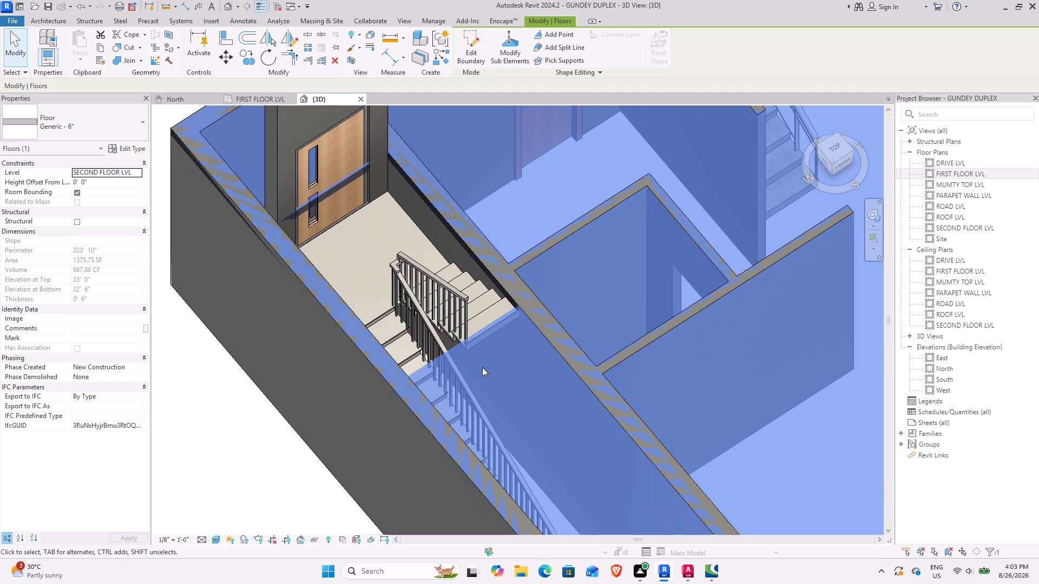
scroll(463, 390, "down", 2)
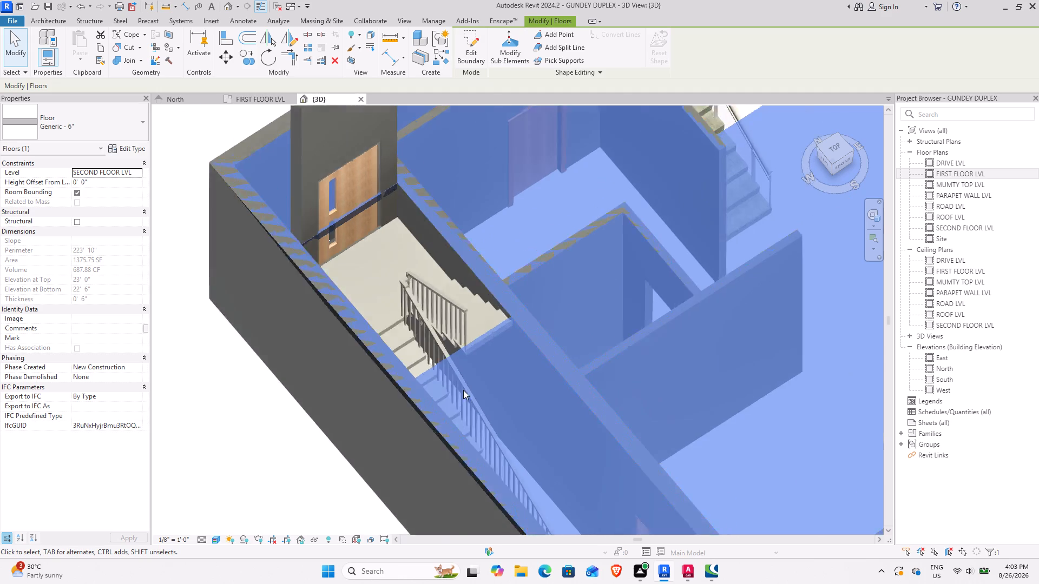
scroll(463, 390, "down", 3)
middle_click_drag(499, 390, 414, 124)
middle_click_drag(406, 245, 386, 211, "shift")
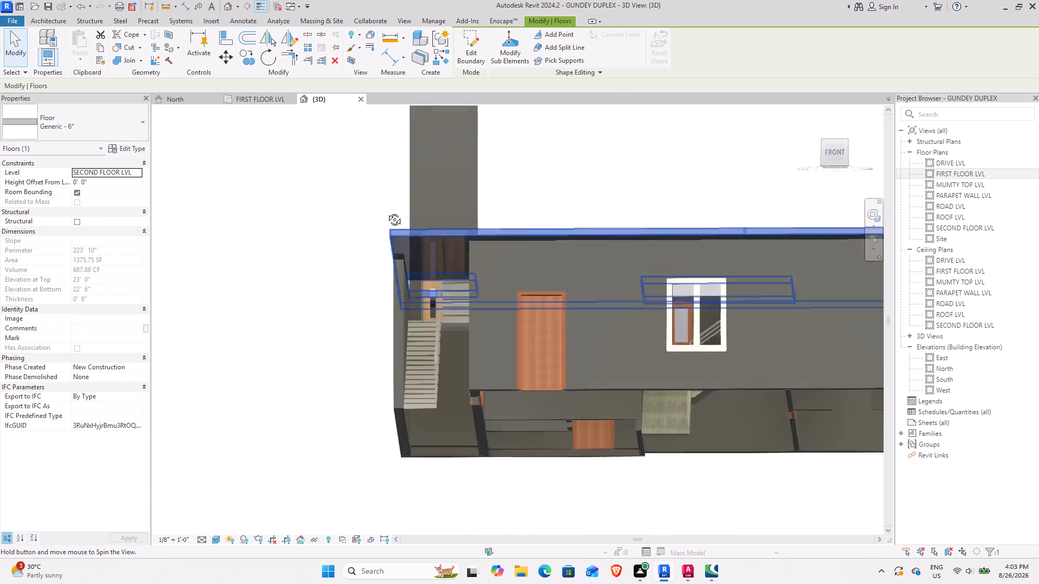
middle_click_drag(386, 211, 396, 327, "shift")
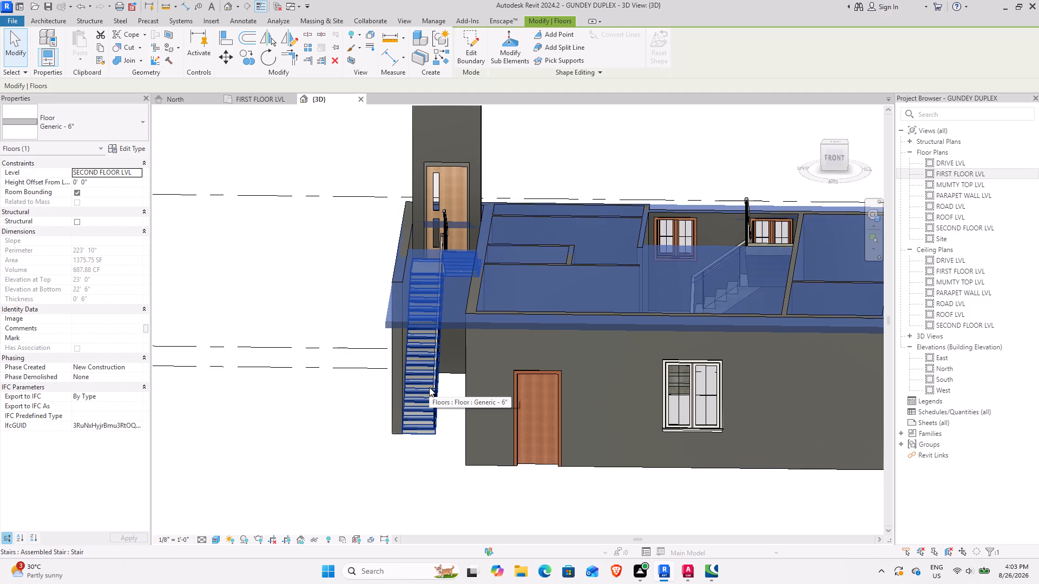
middle_click_drag(444, 271, 471, 323, "shift")
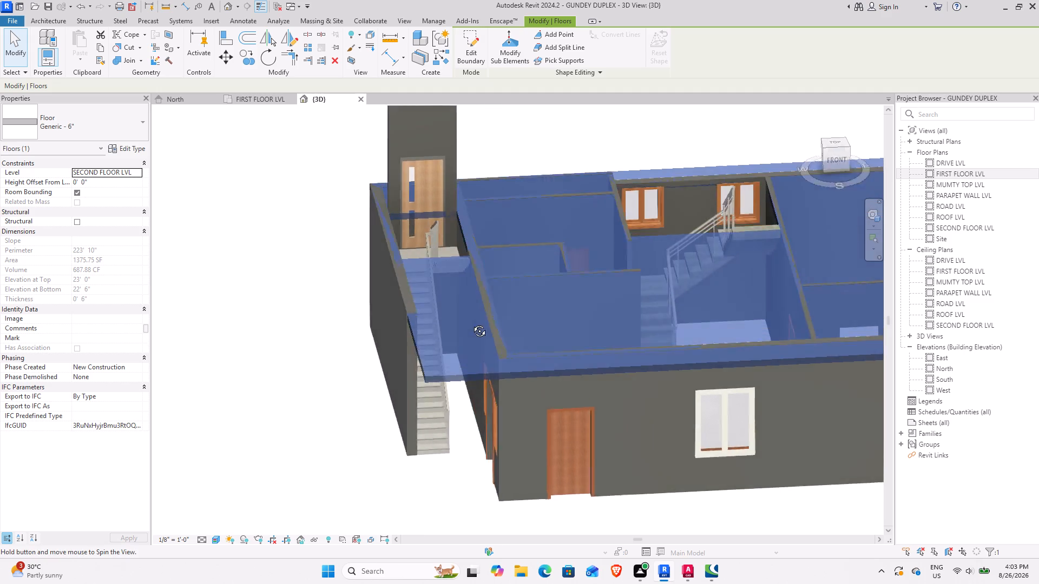
middle_click_drag(471, 323, 470, 368, "shift")
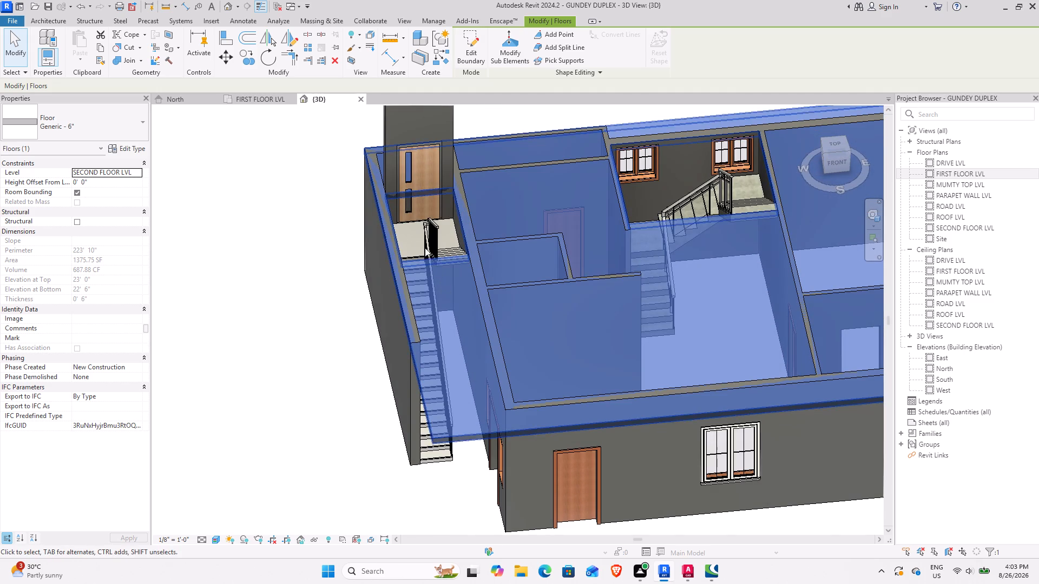